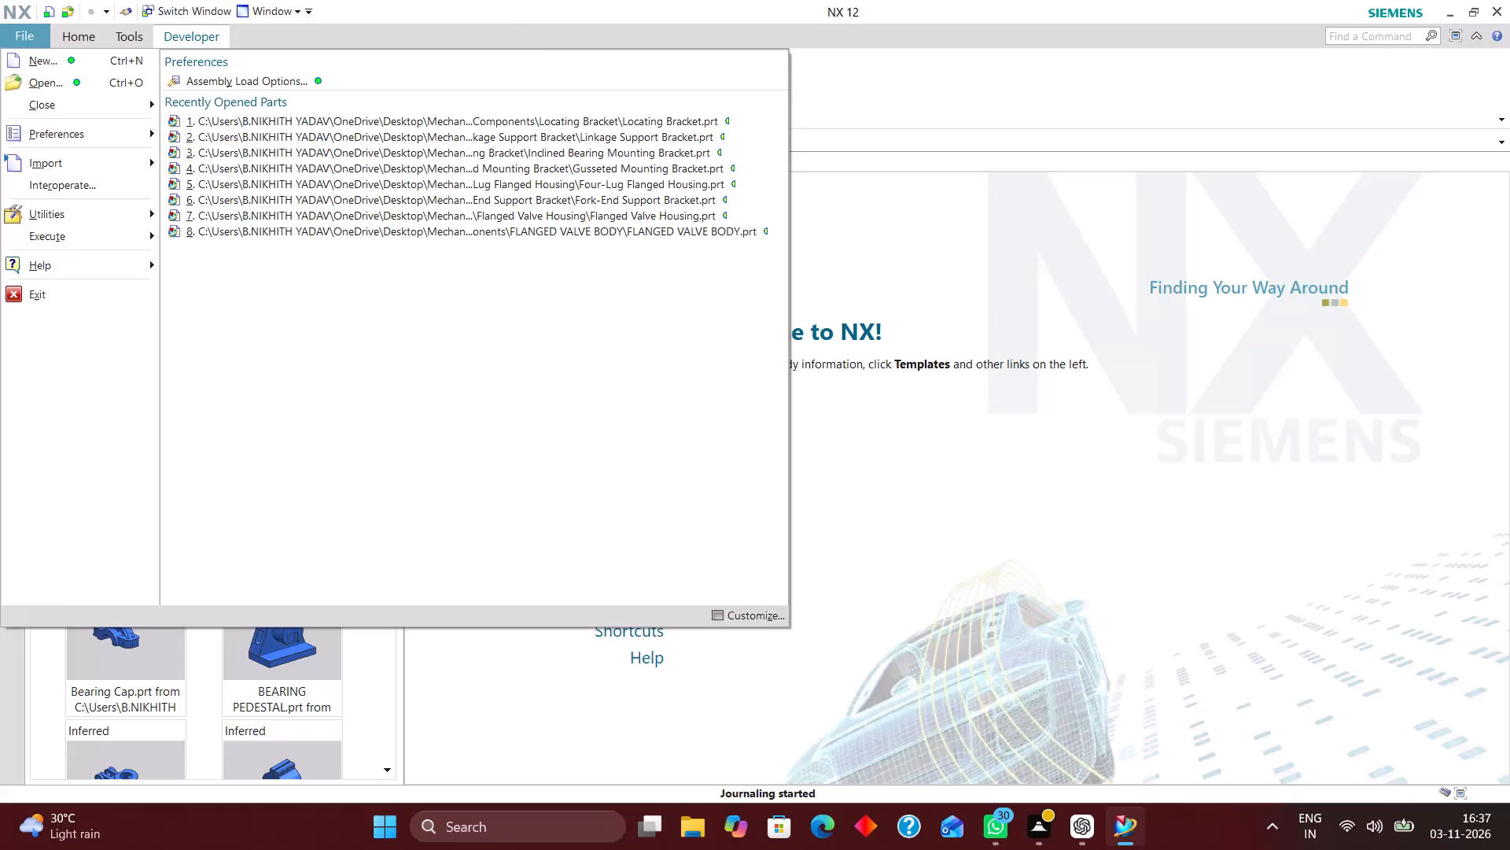
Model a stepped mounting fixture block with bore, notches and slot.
Create a new millimetre Model part, model1.prt, in the Desktop's NEW\Mechanical Mounting Fixture folder.
click(59, 66)
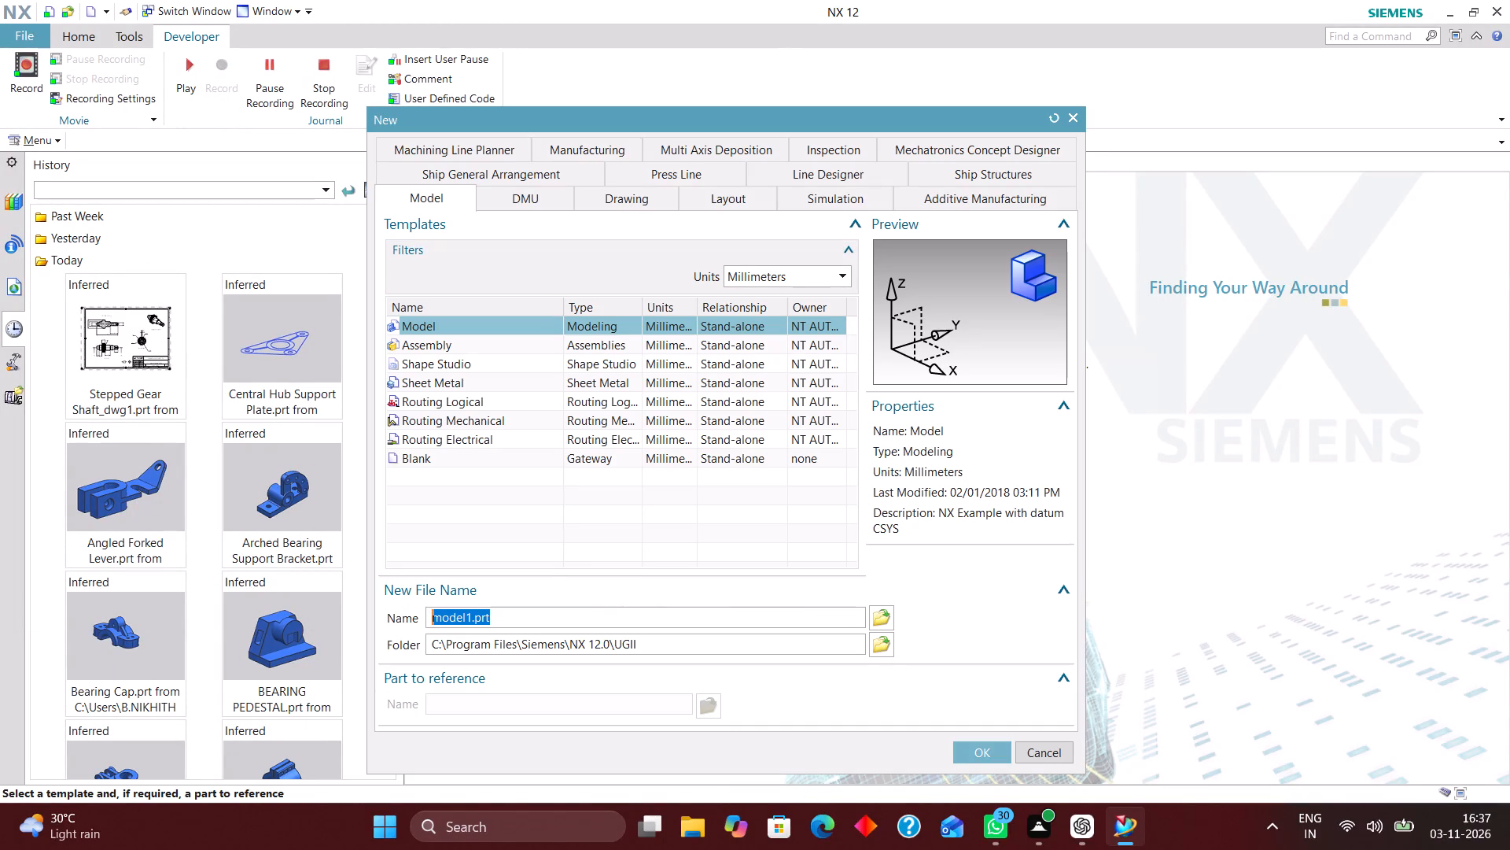
click(891, 645)
click(768, 292)
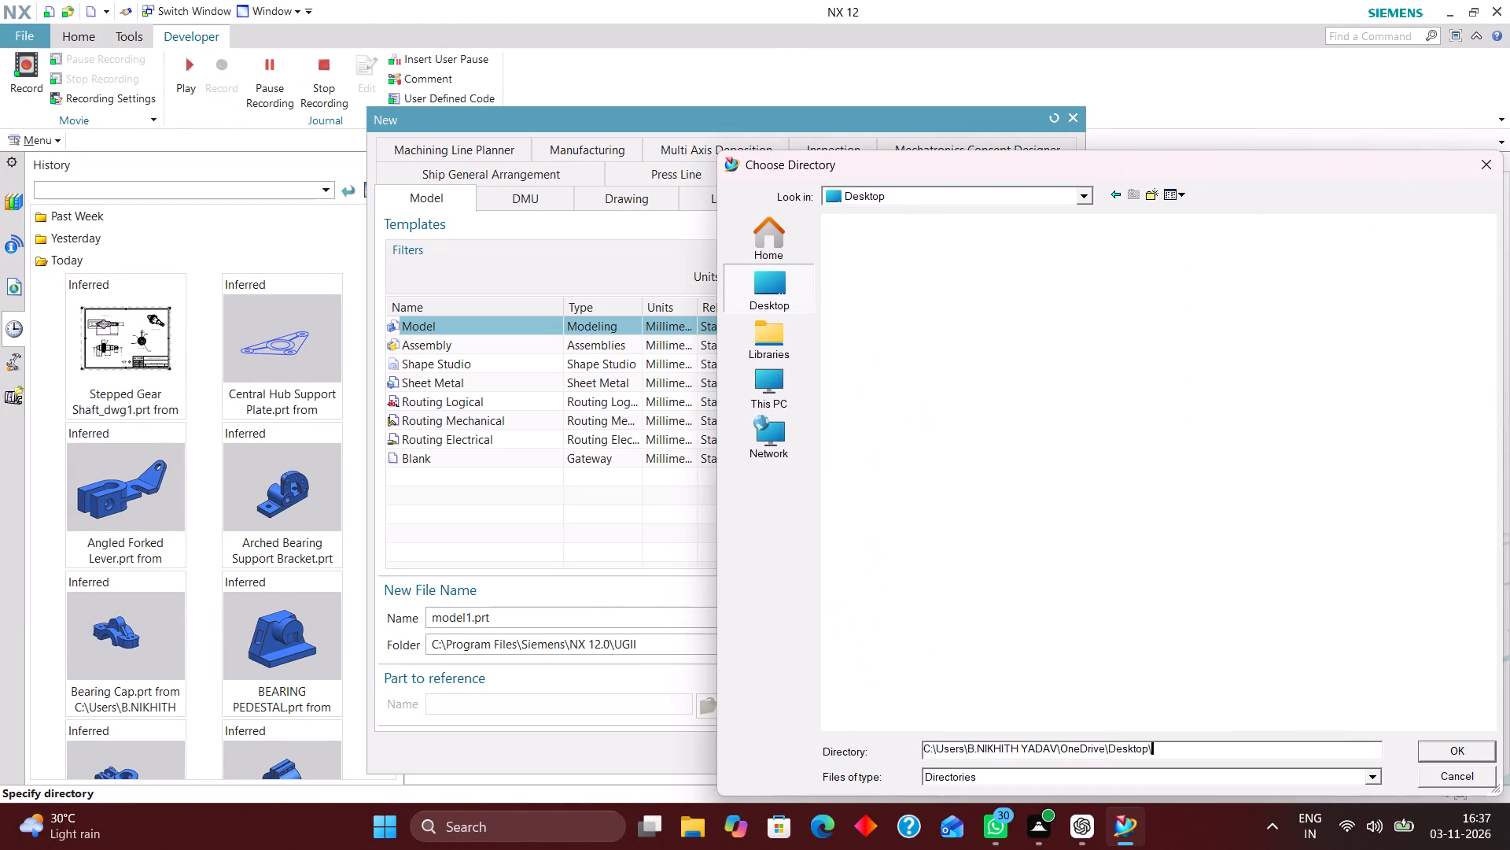
double_click(954, 504)
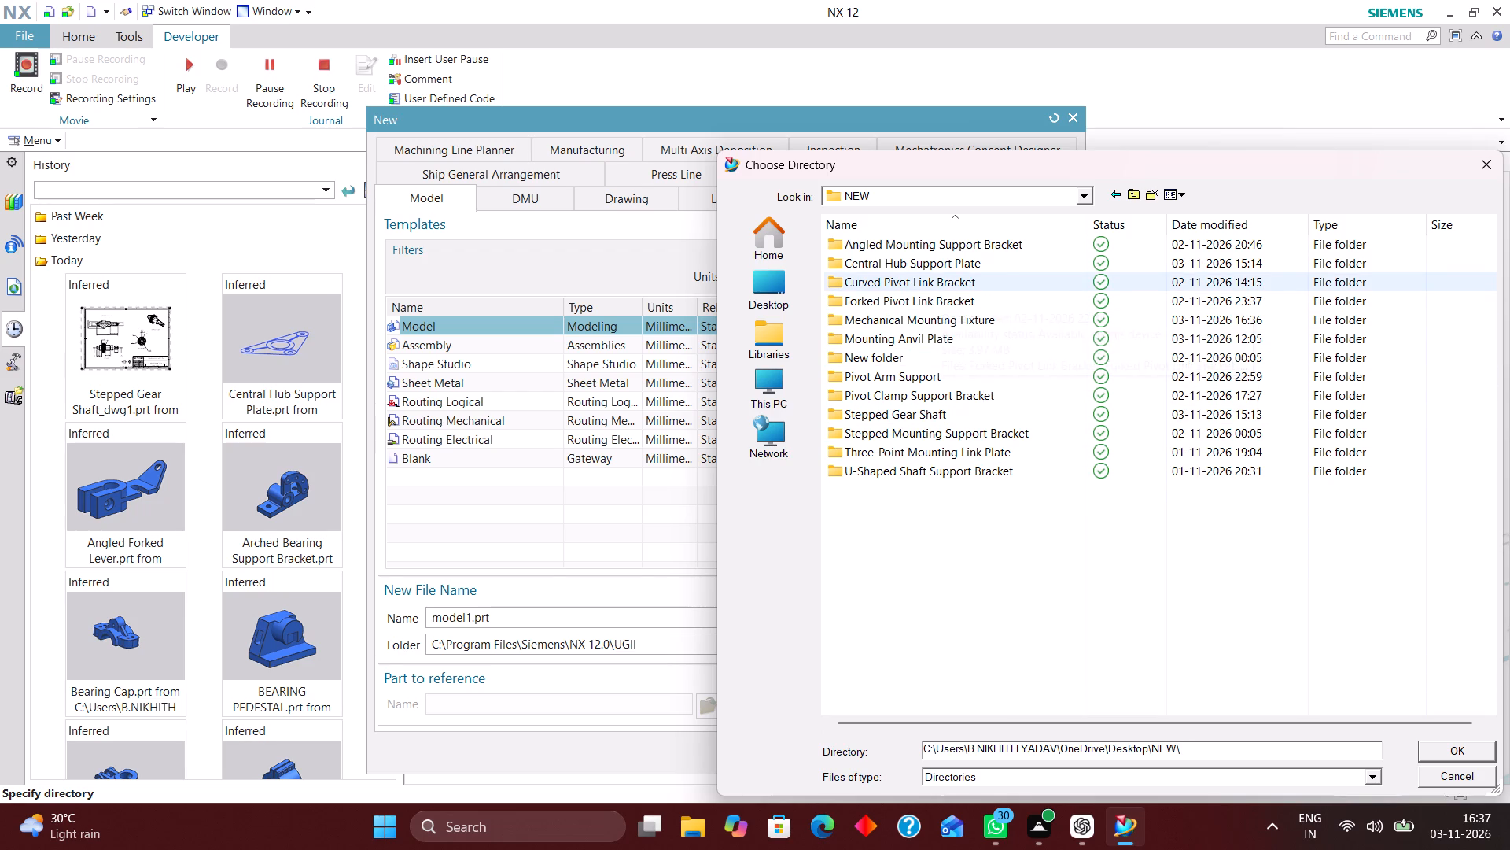
double_click(927, 318)
click(1476, 745)
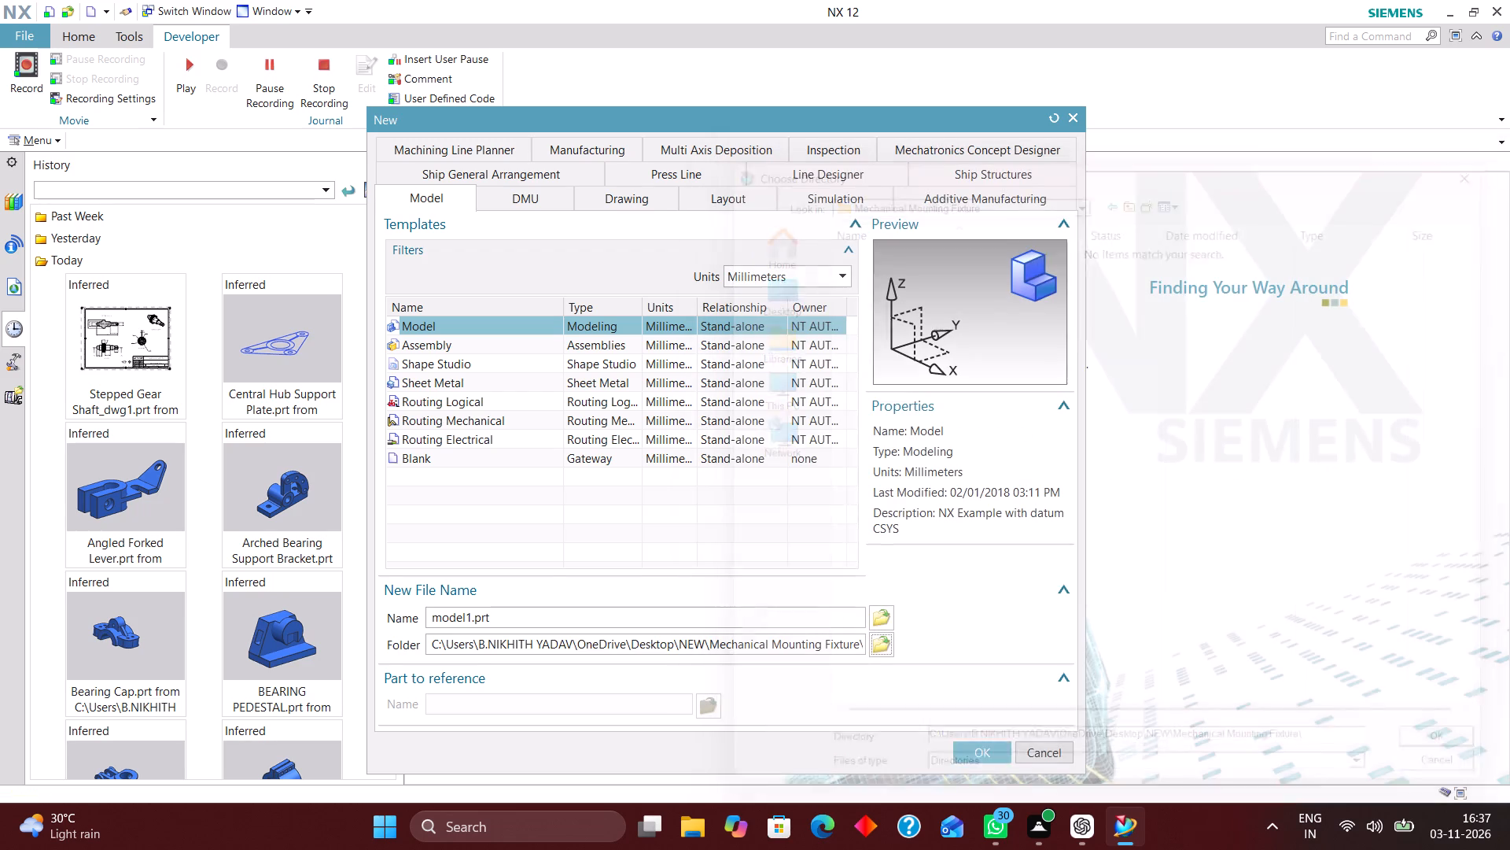
click(985, 749)
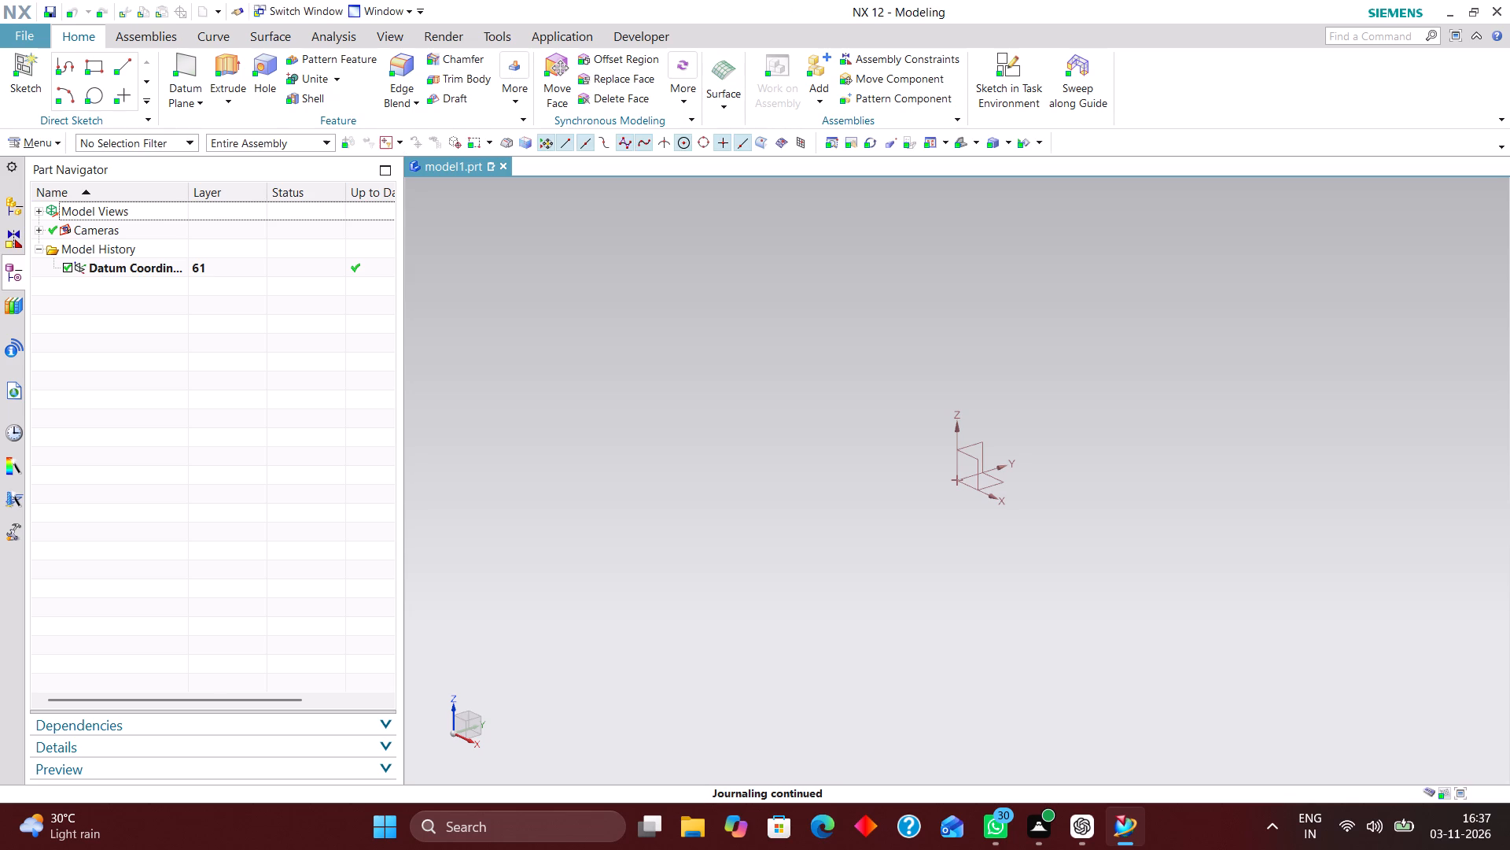
Configure the sketch preferences with auto dimension display and continuous auto dimensioning off, and dimension labels showing only values.
click(47, 150)
click(61, 334)
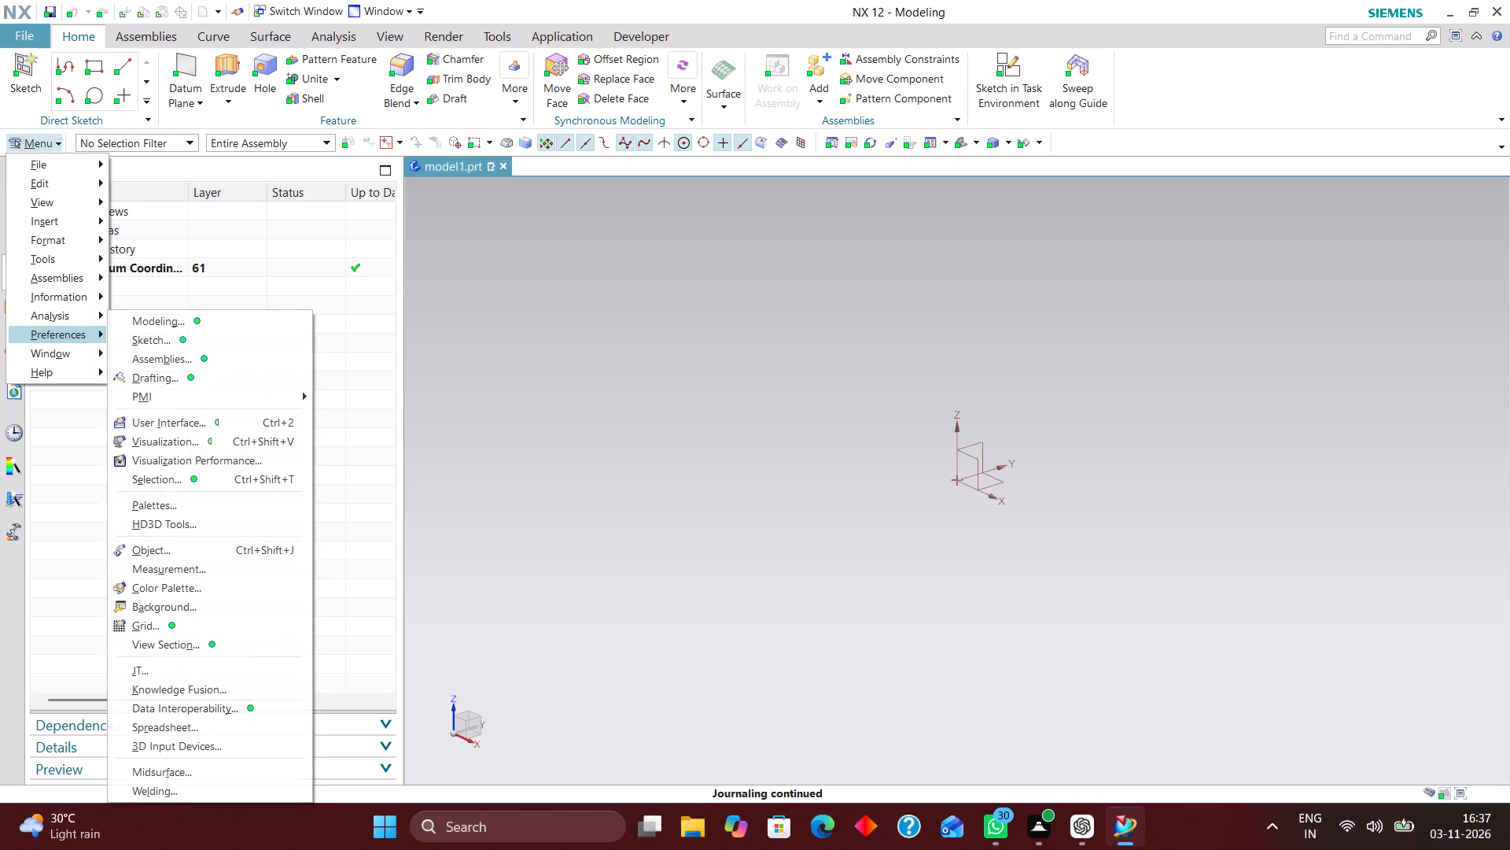
click(183, 341)
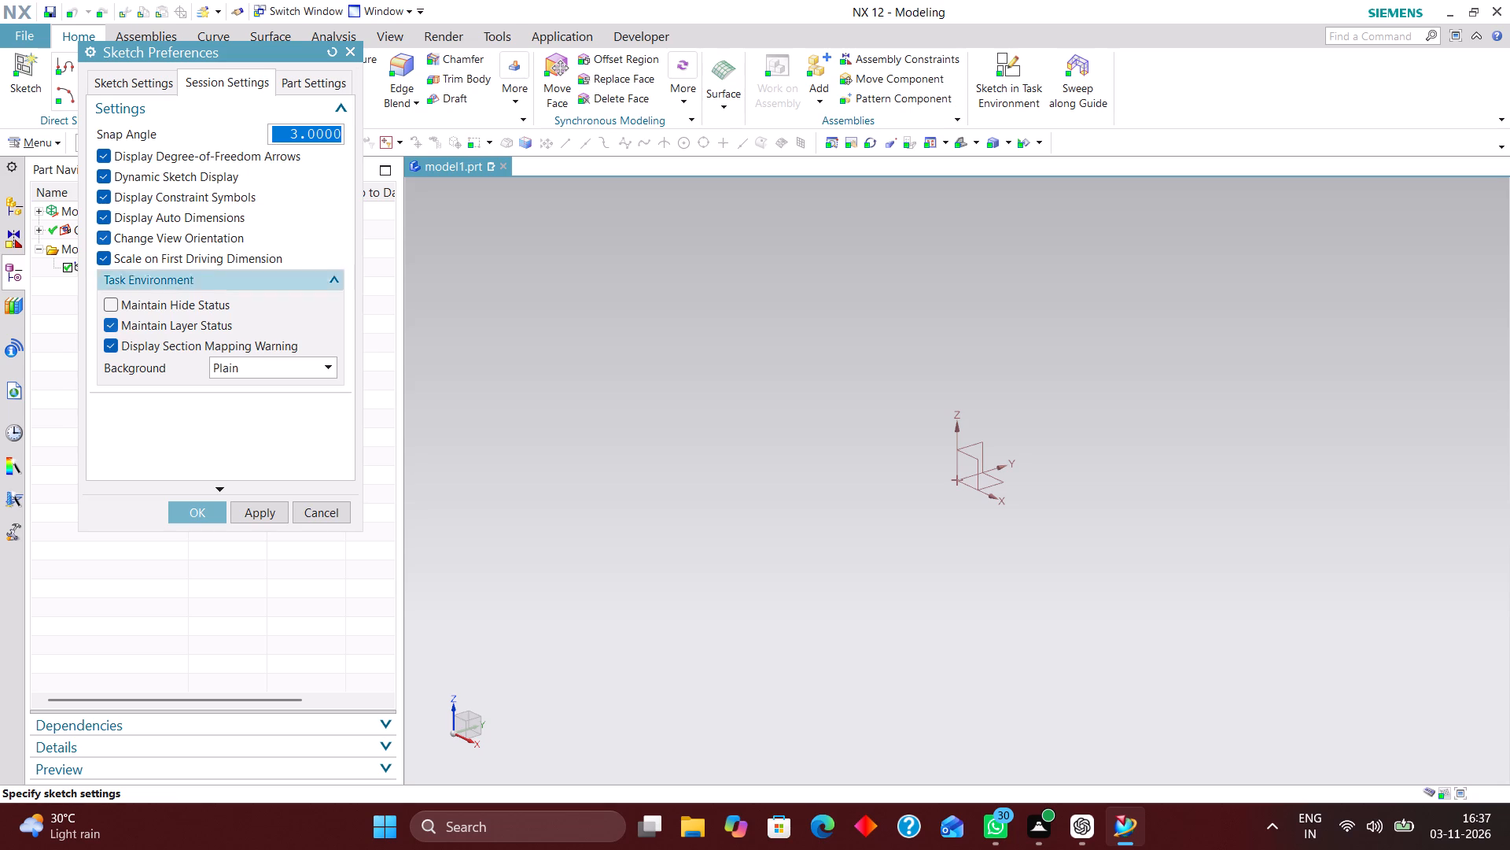
click(107, 219)
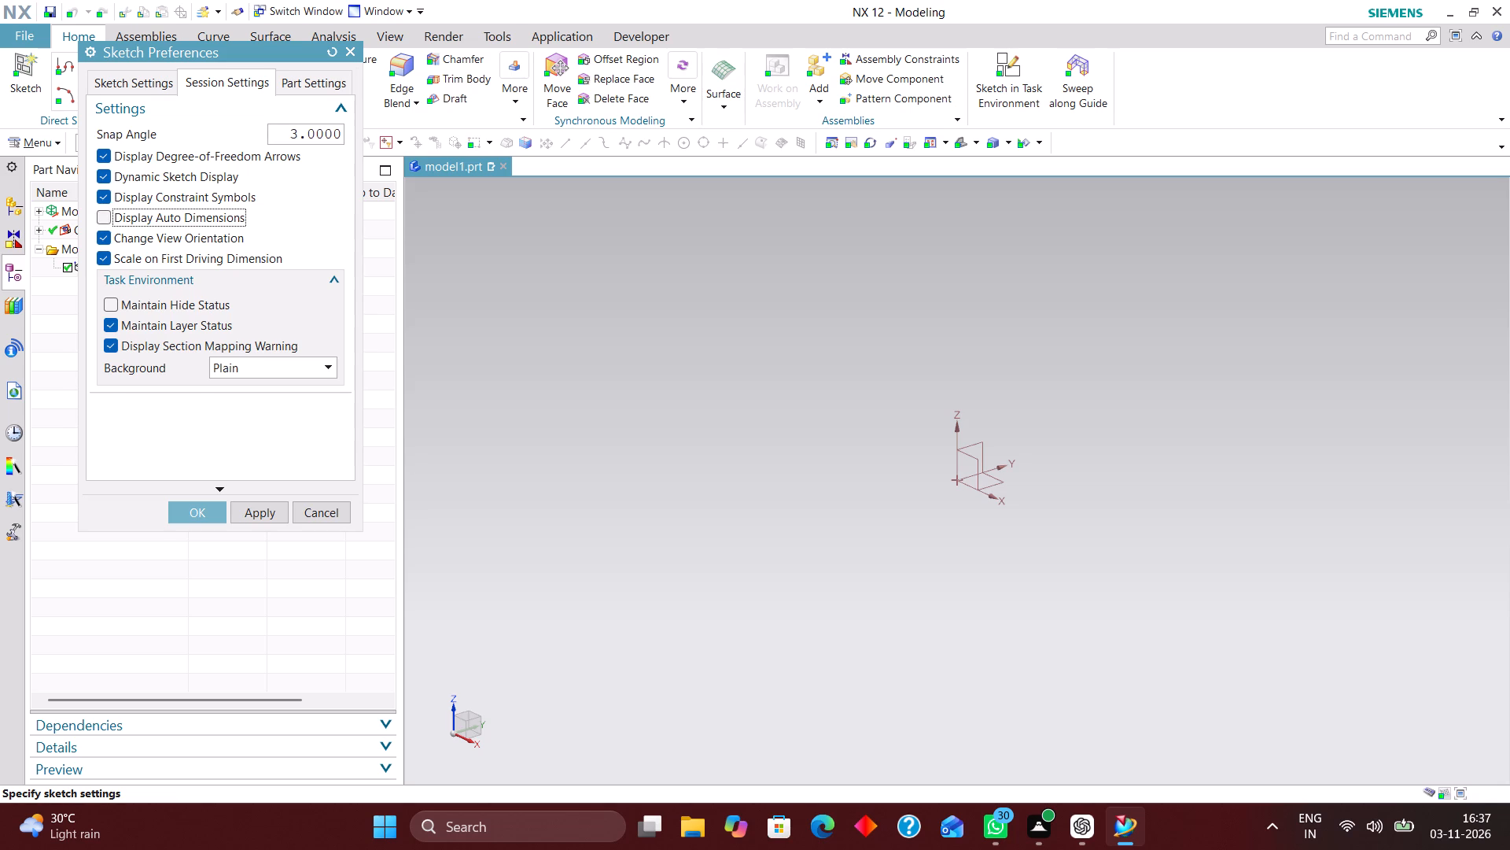
click(144, 81)
click(108, 242)
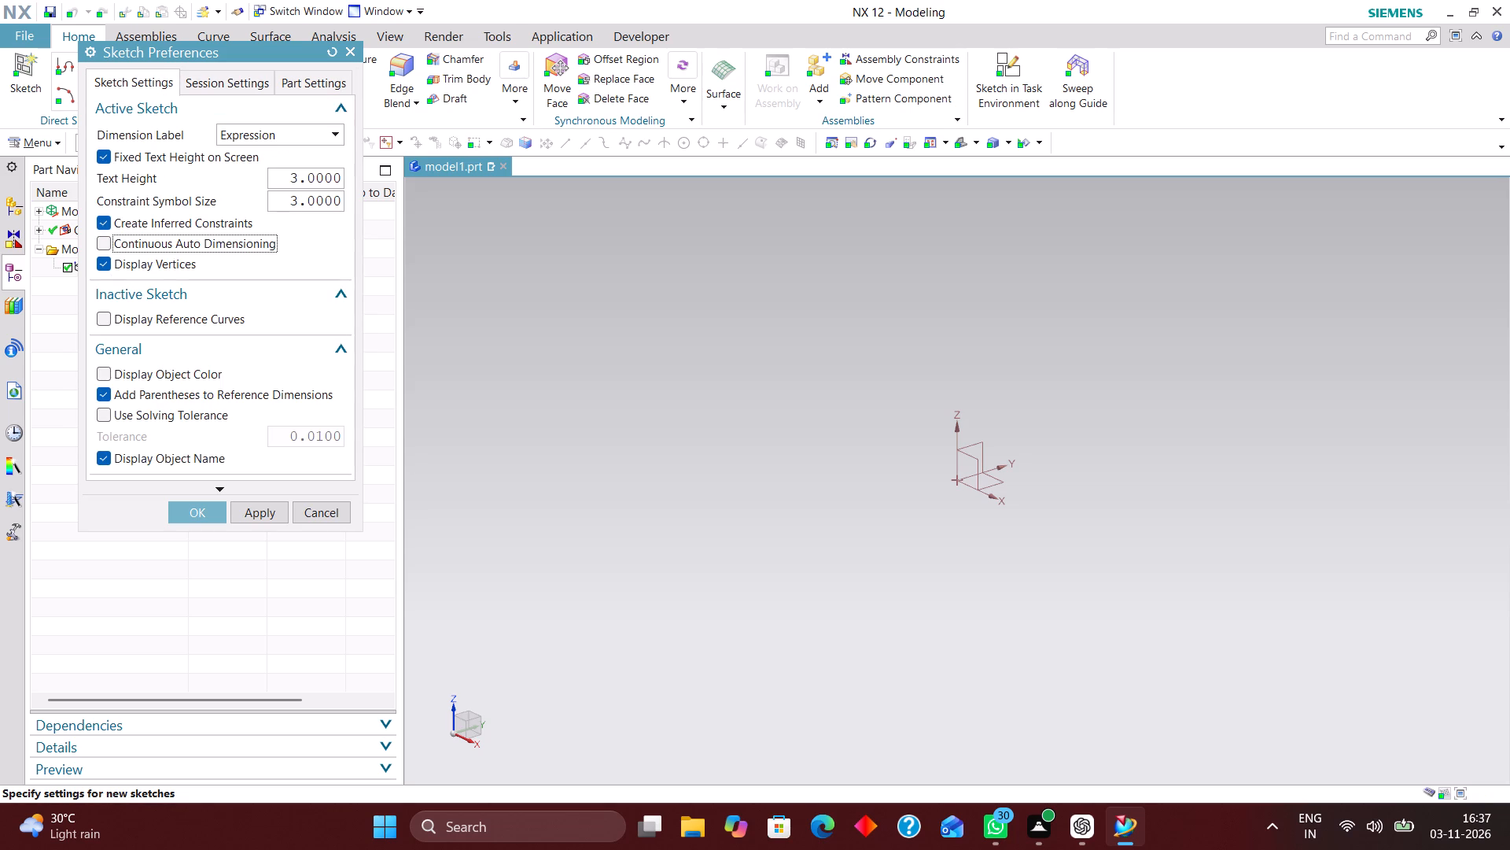
click(275, 131)
click(273, 195)
click(211, 515)
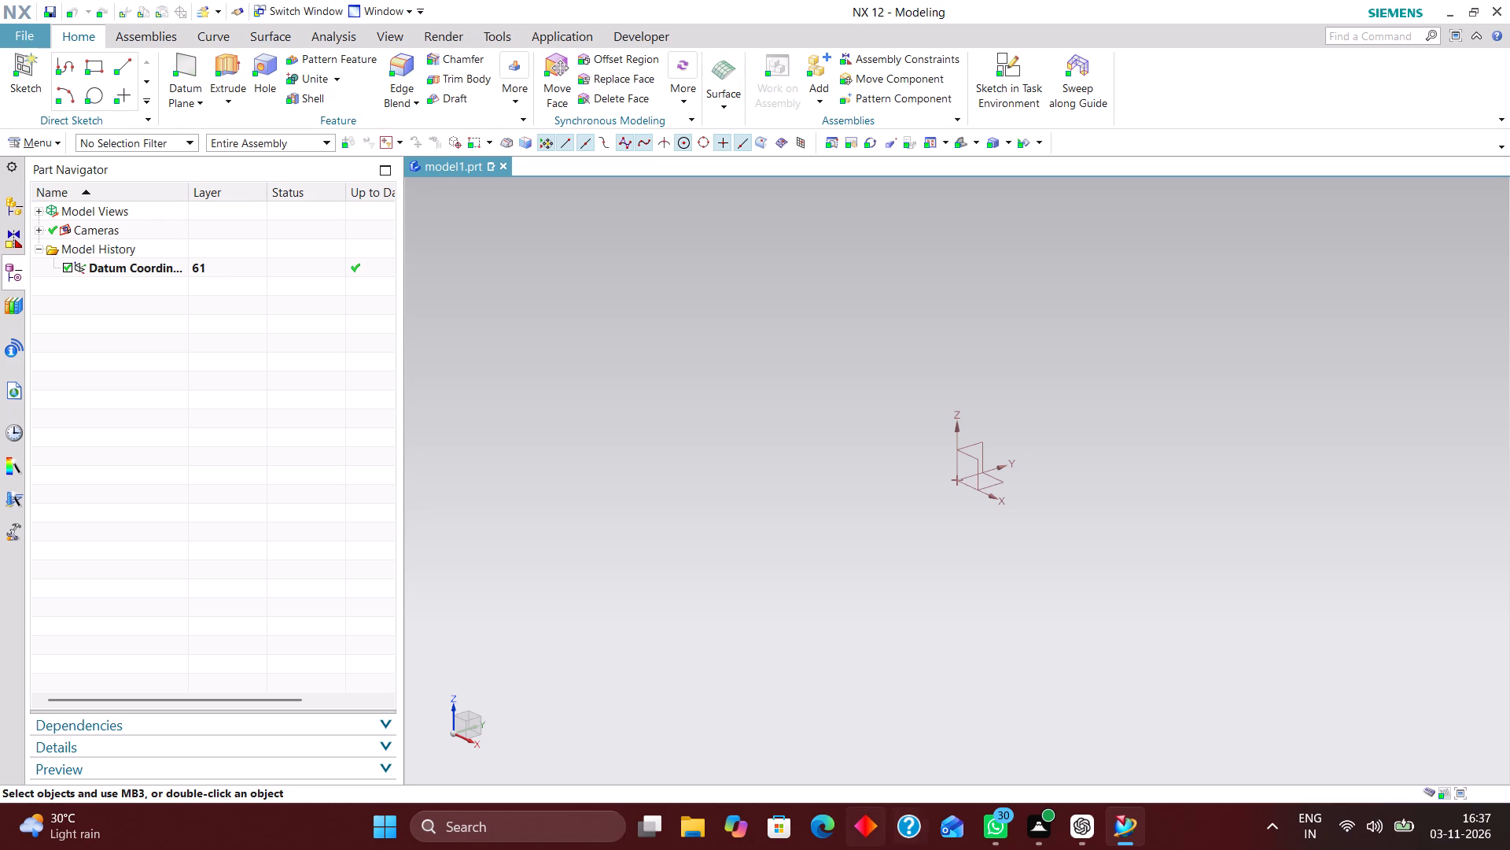
Start a task-environment sketch on the YZ datum plane and draw a long horizontal rectangle about 13 mm high across the origin.
click(1017, 63)
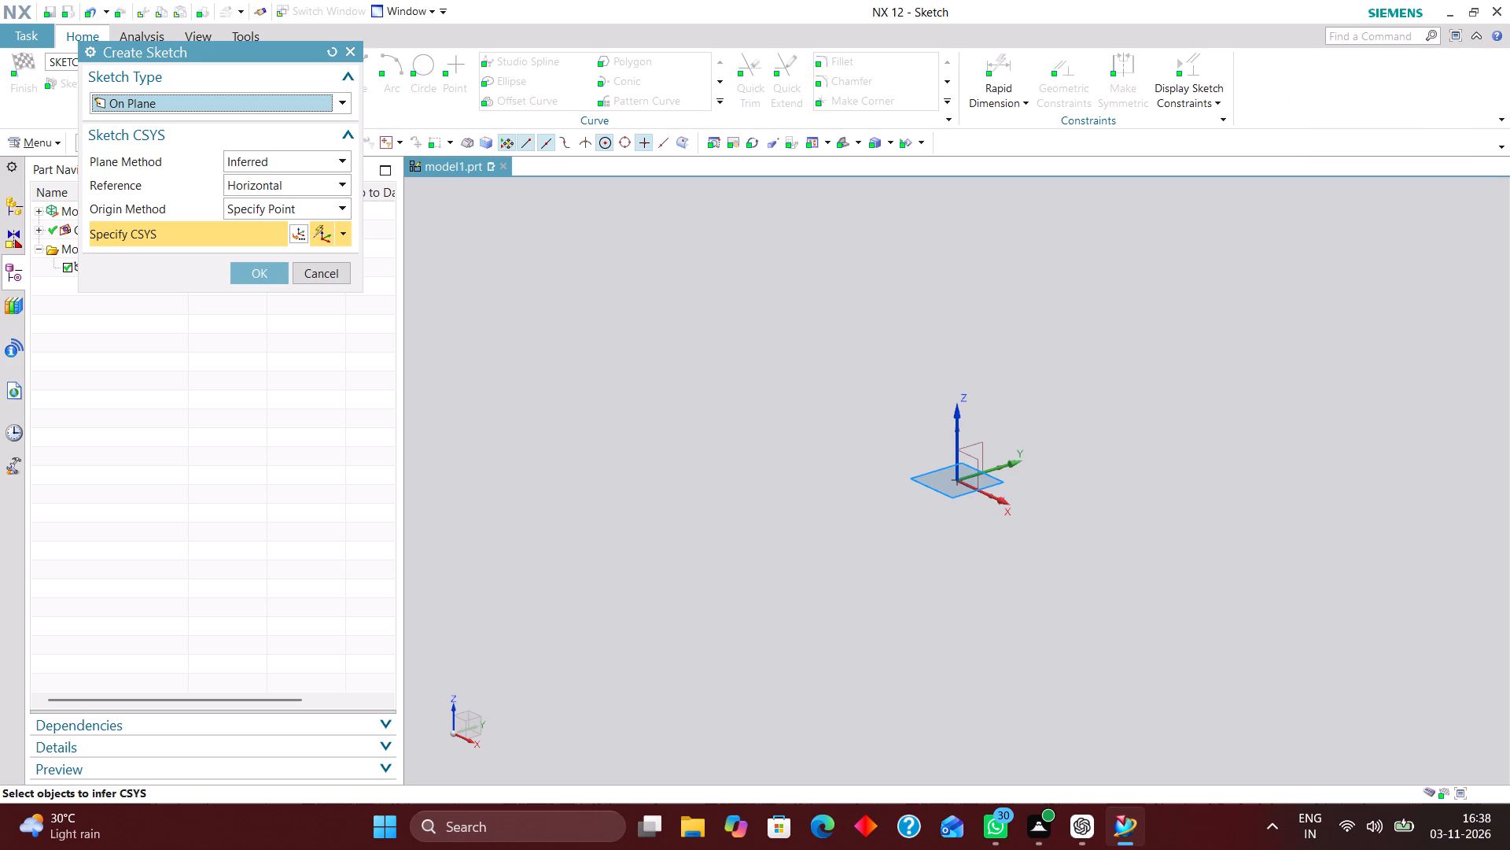
click(978, 445)
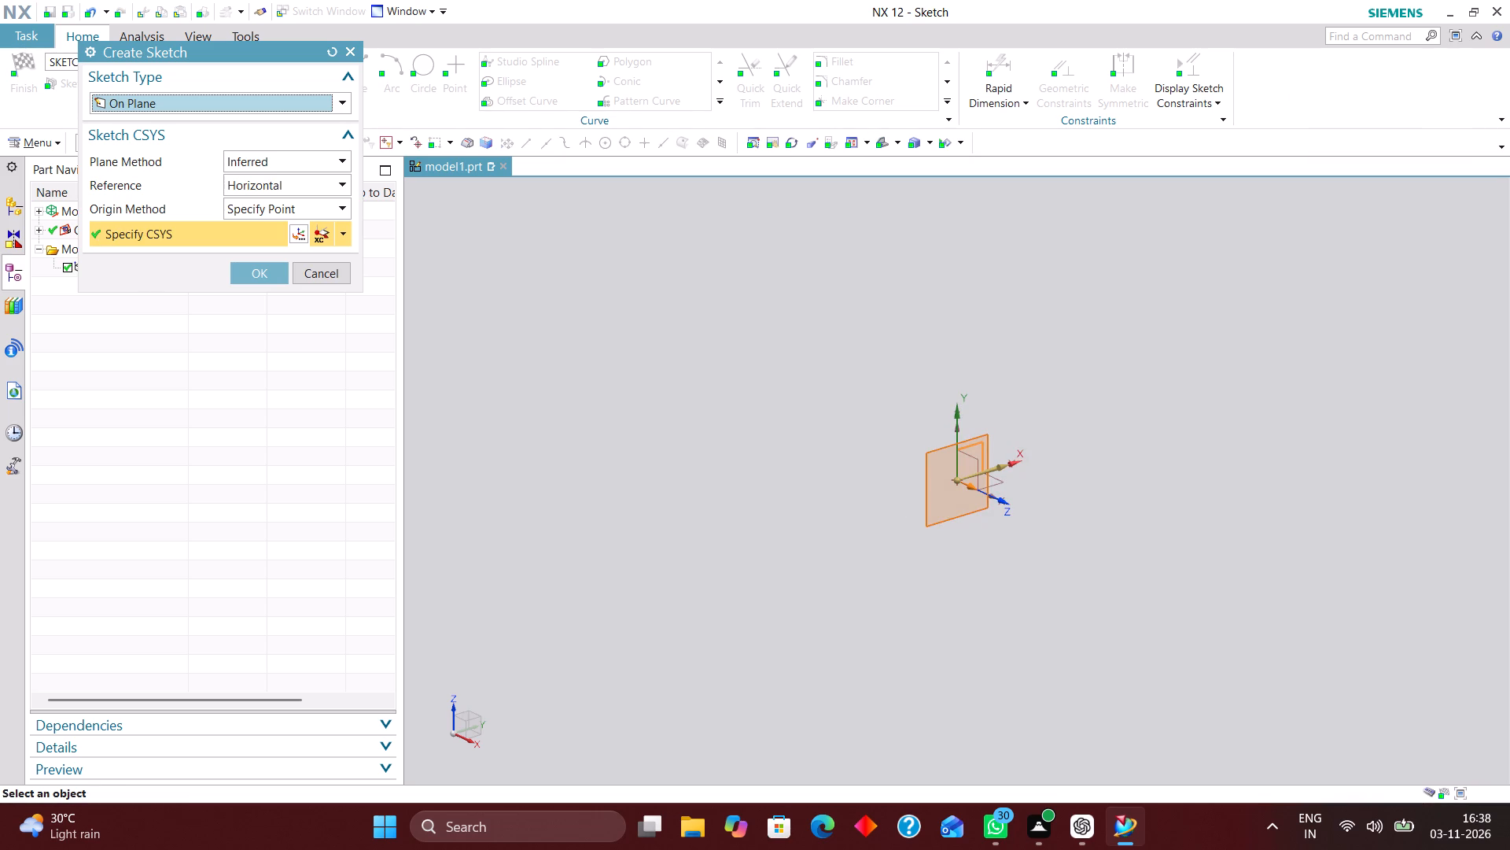
click(257, 273)
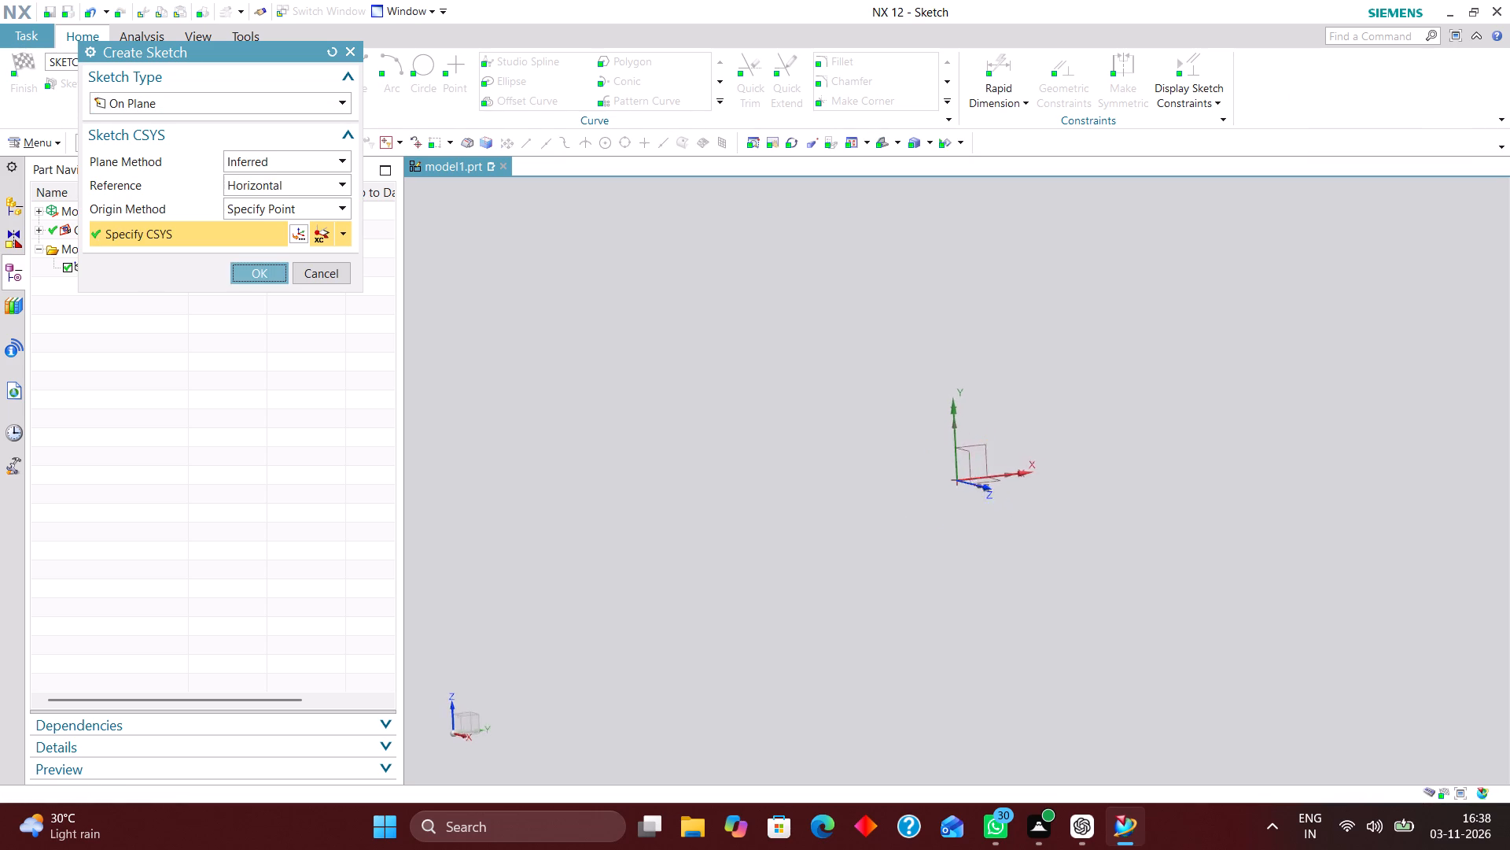
click(319, 65)
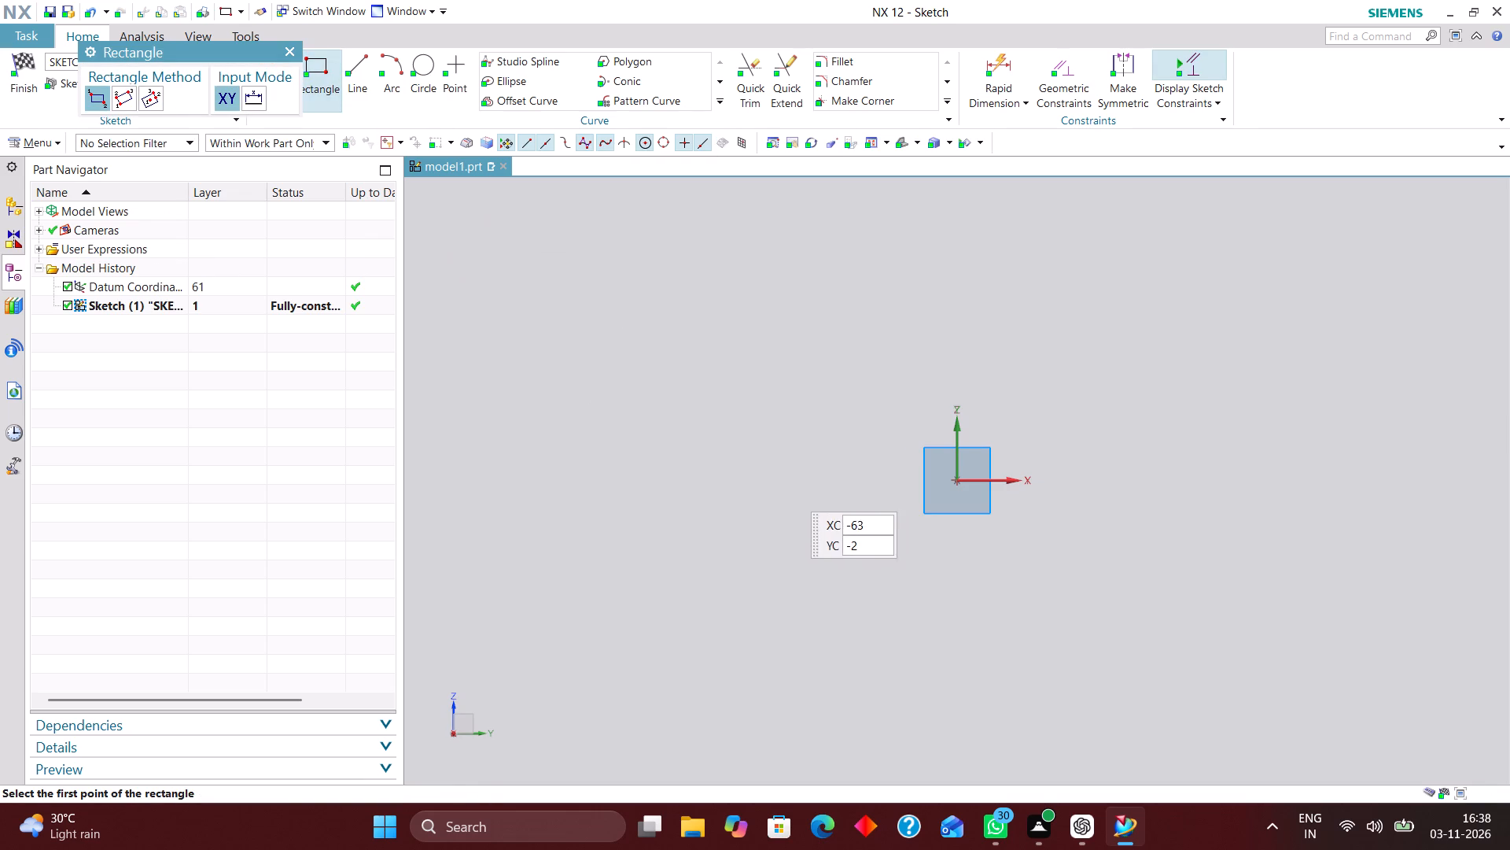
click(738, 476)
click(1261, 510)
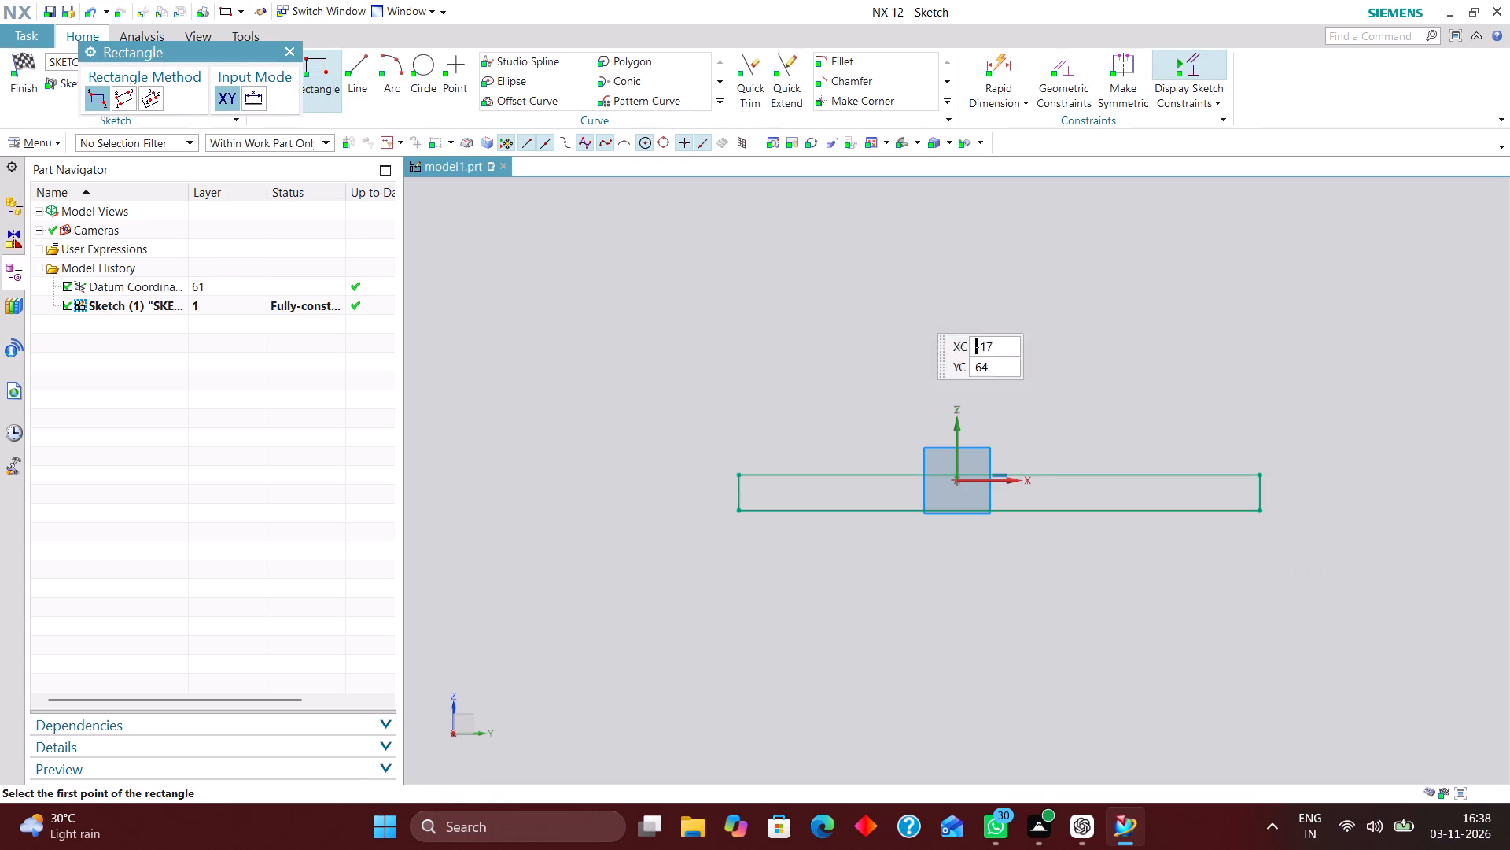
Constrain the midpoint of the rectangle's upper edge onto the vertical axis and the lower edge's midpoint onto the horizontal axis.
click(1062, 67)
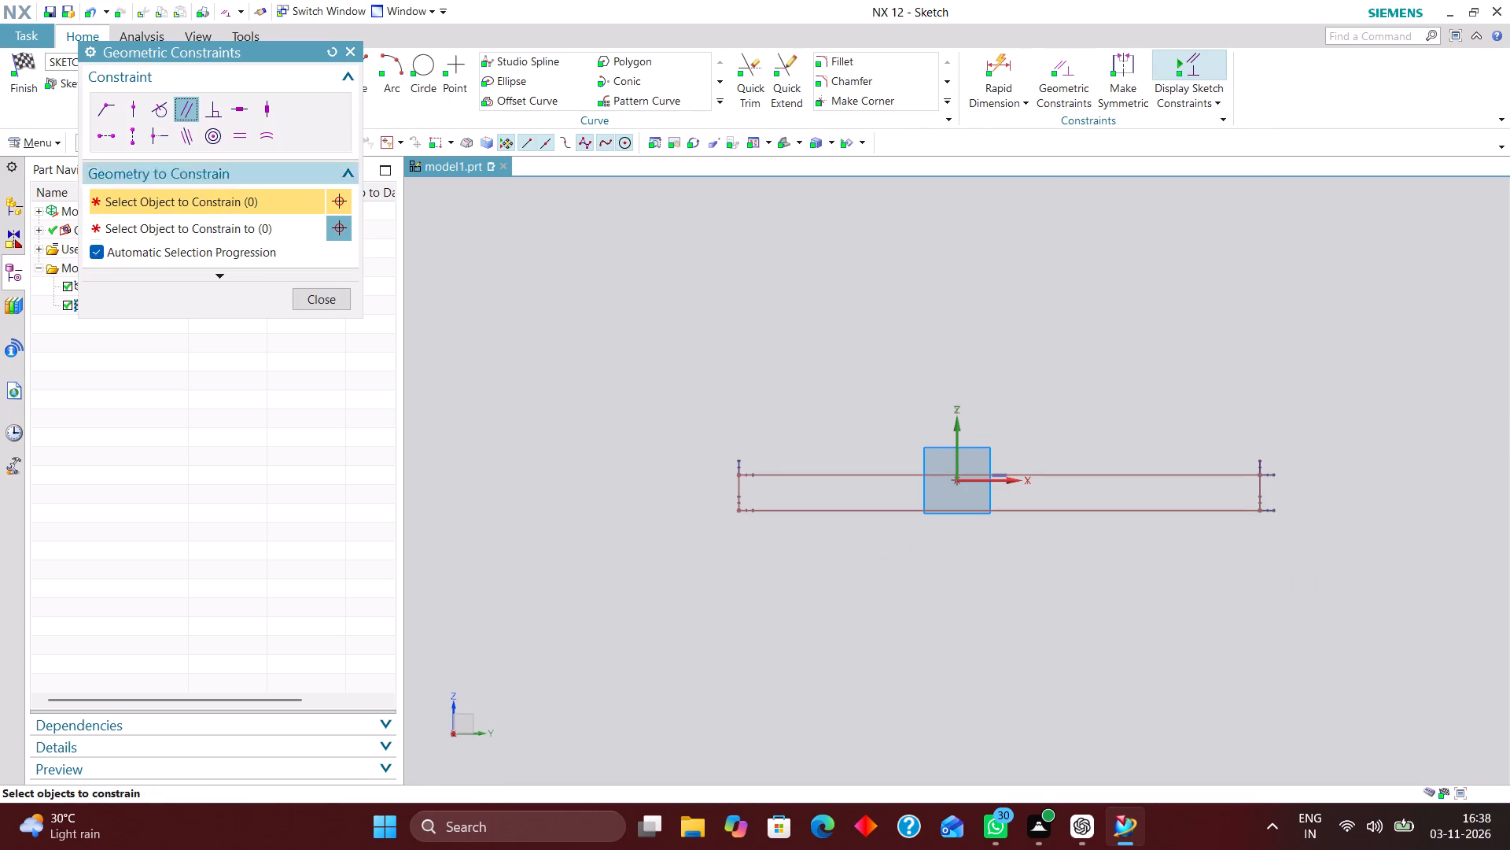
click(141, 115)
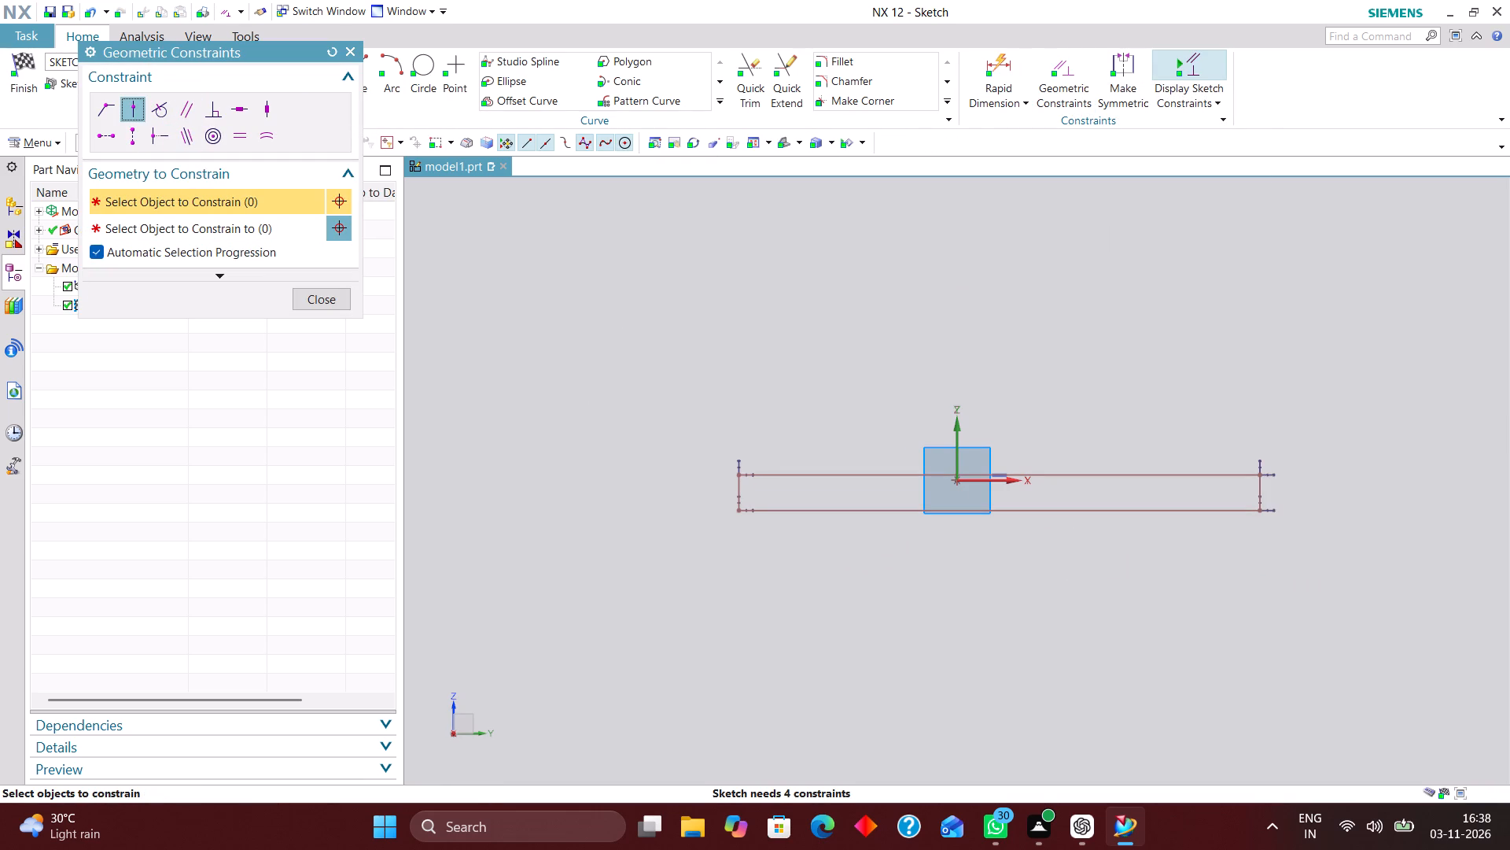
click(1000, 472)
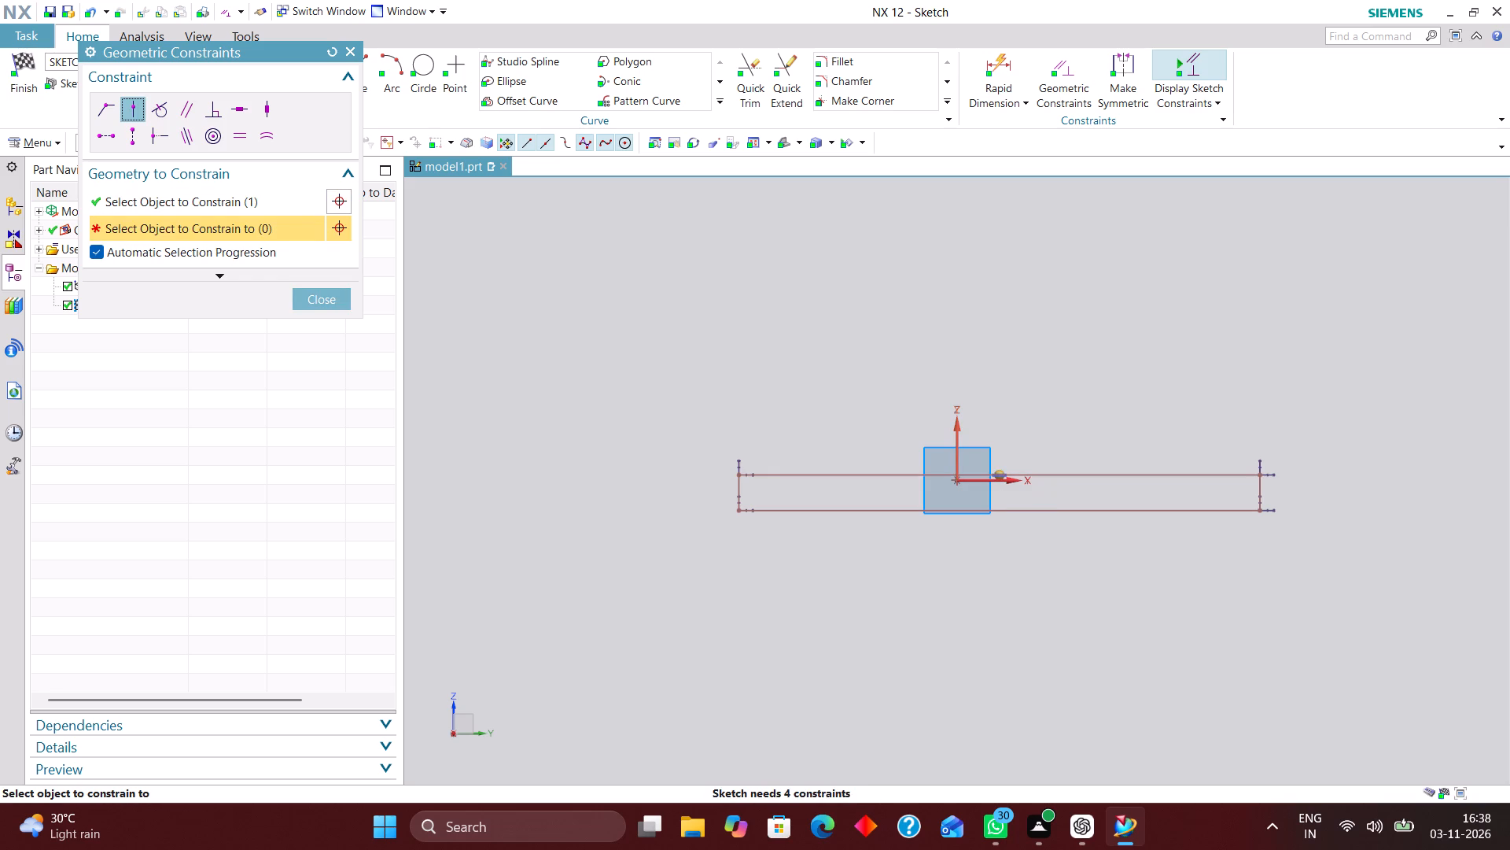
click(961, 437)
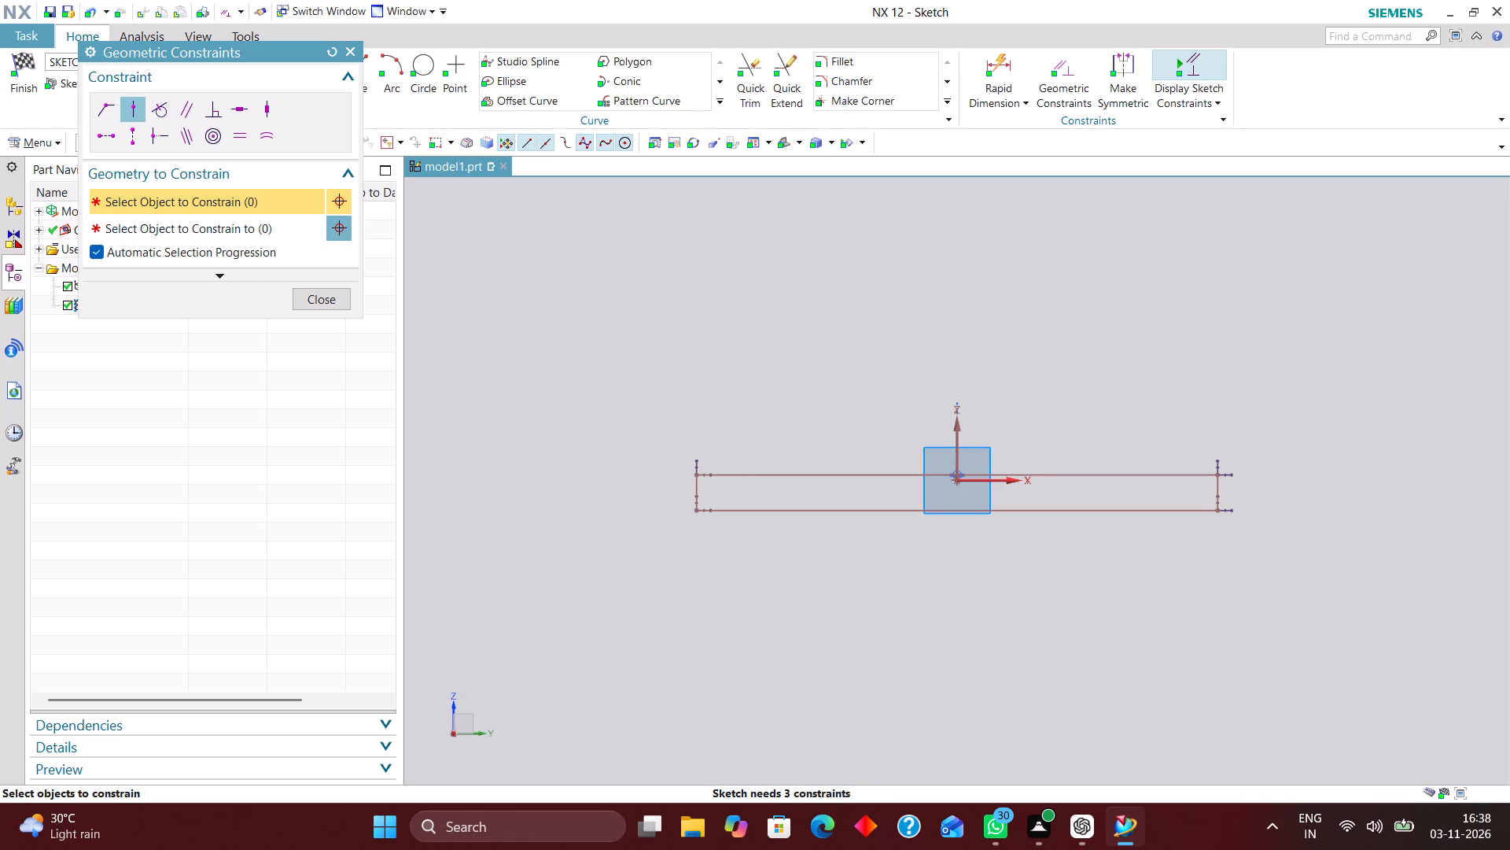
click(956, 514)
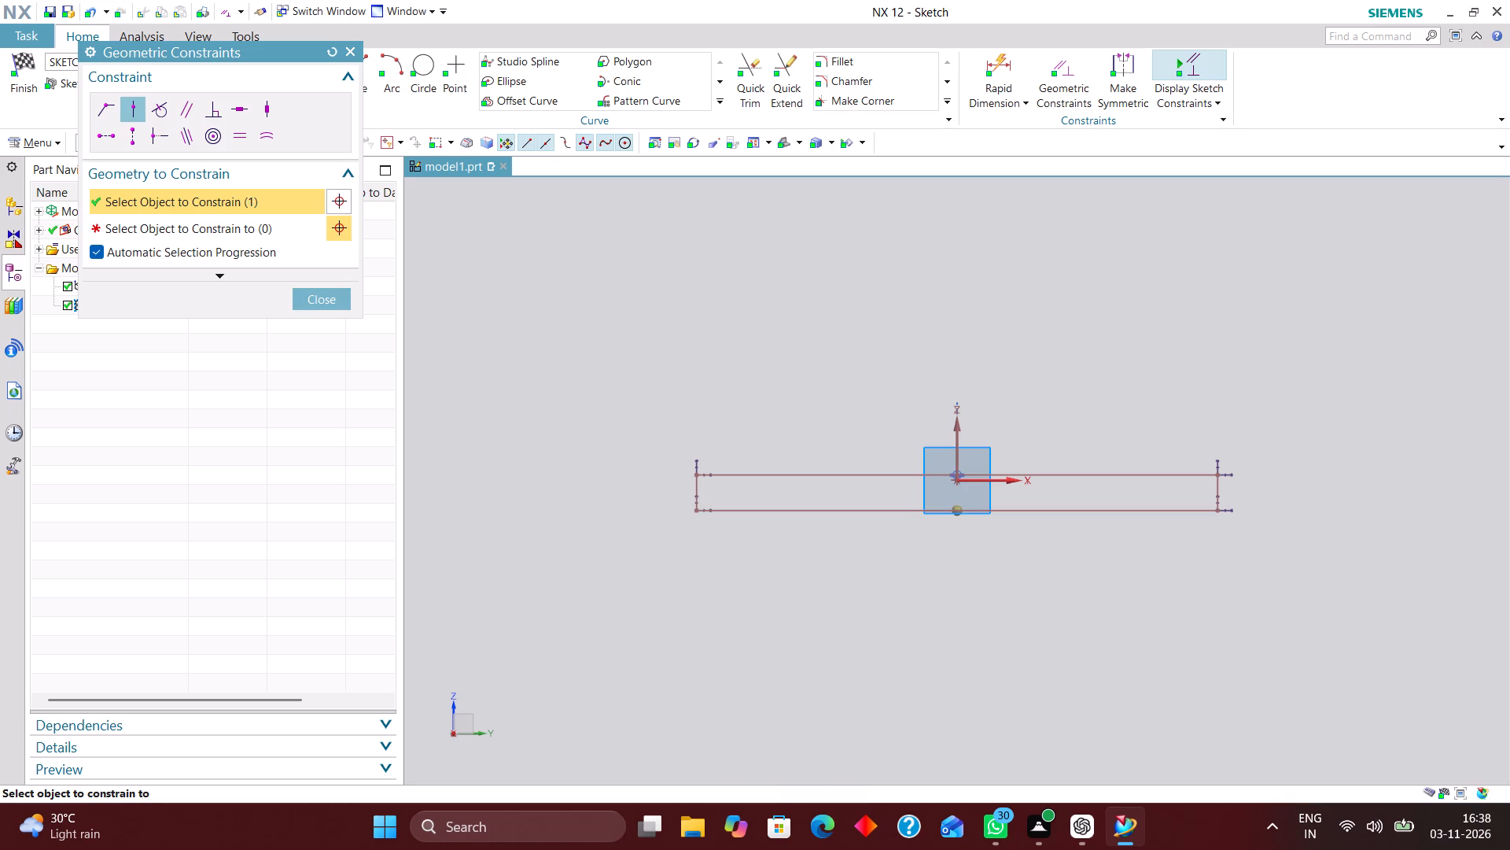
click(988, 483)
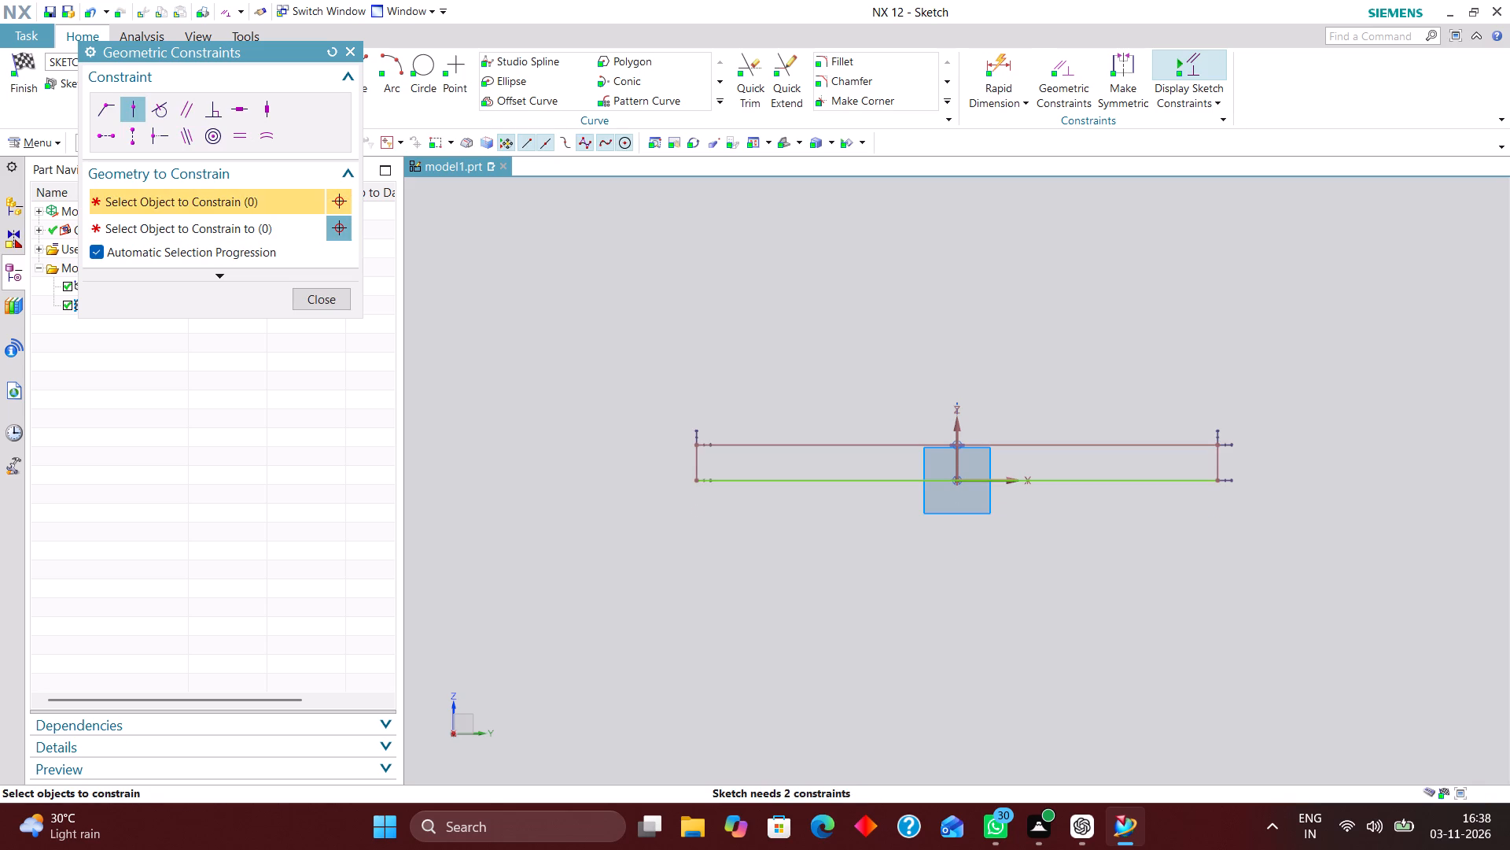
Dimension the rectangle's height from its short vertical edge and set it to 10 mm.
click(1007, 56)
scroll(1247, 477, up, 3)
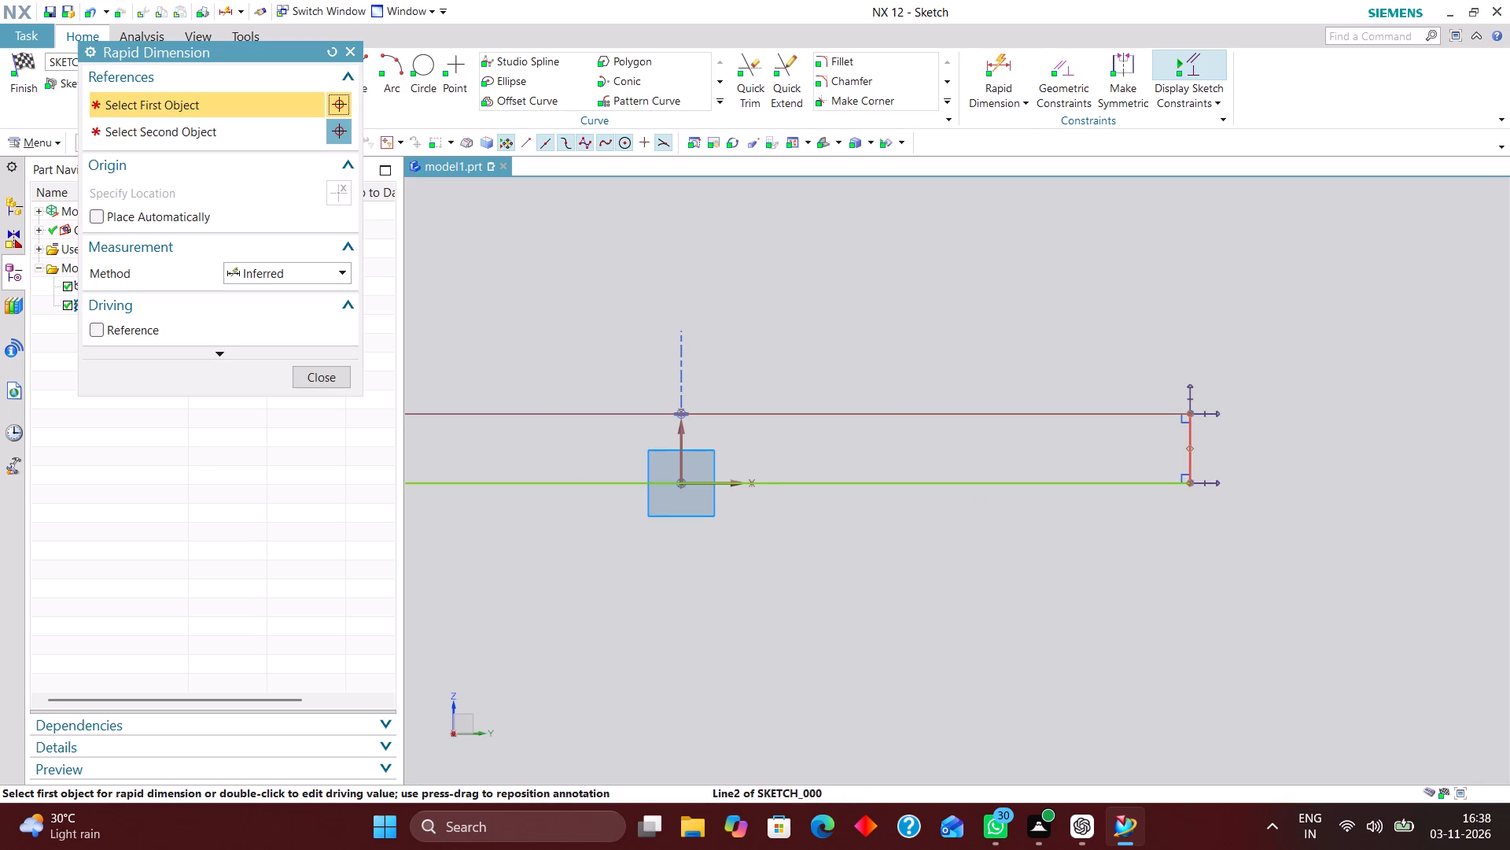
click(1195, 465)
click(1369, 453)
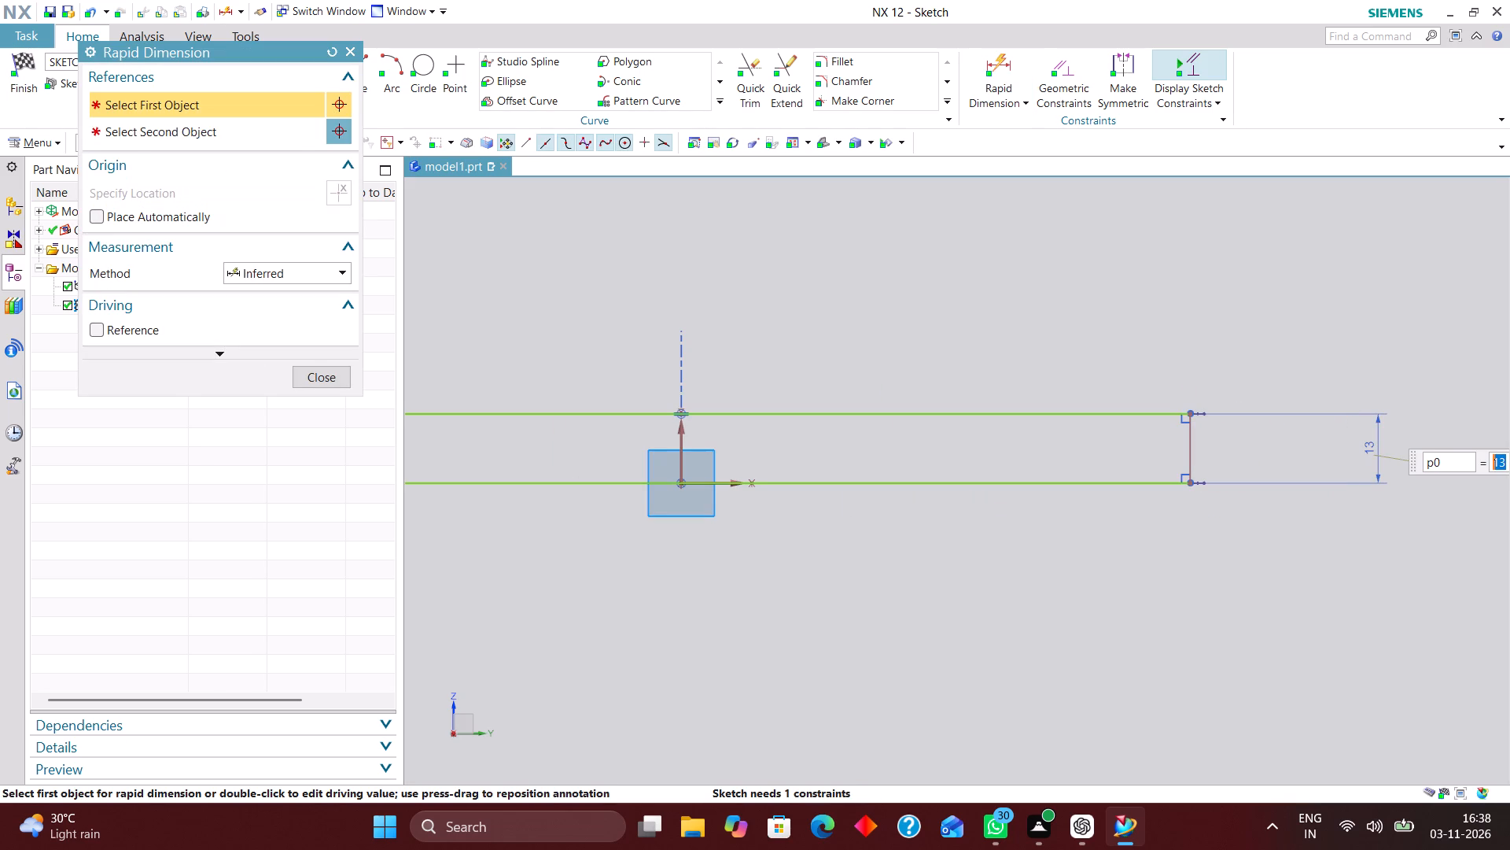
key(1)
key(0)
key(Return)
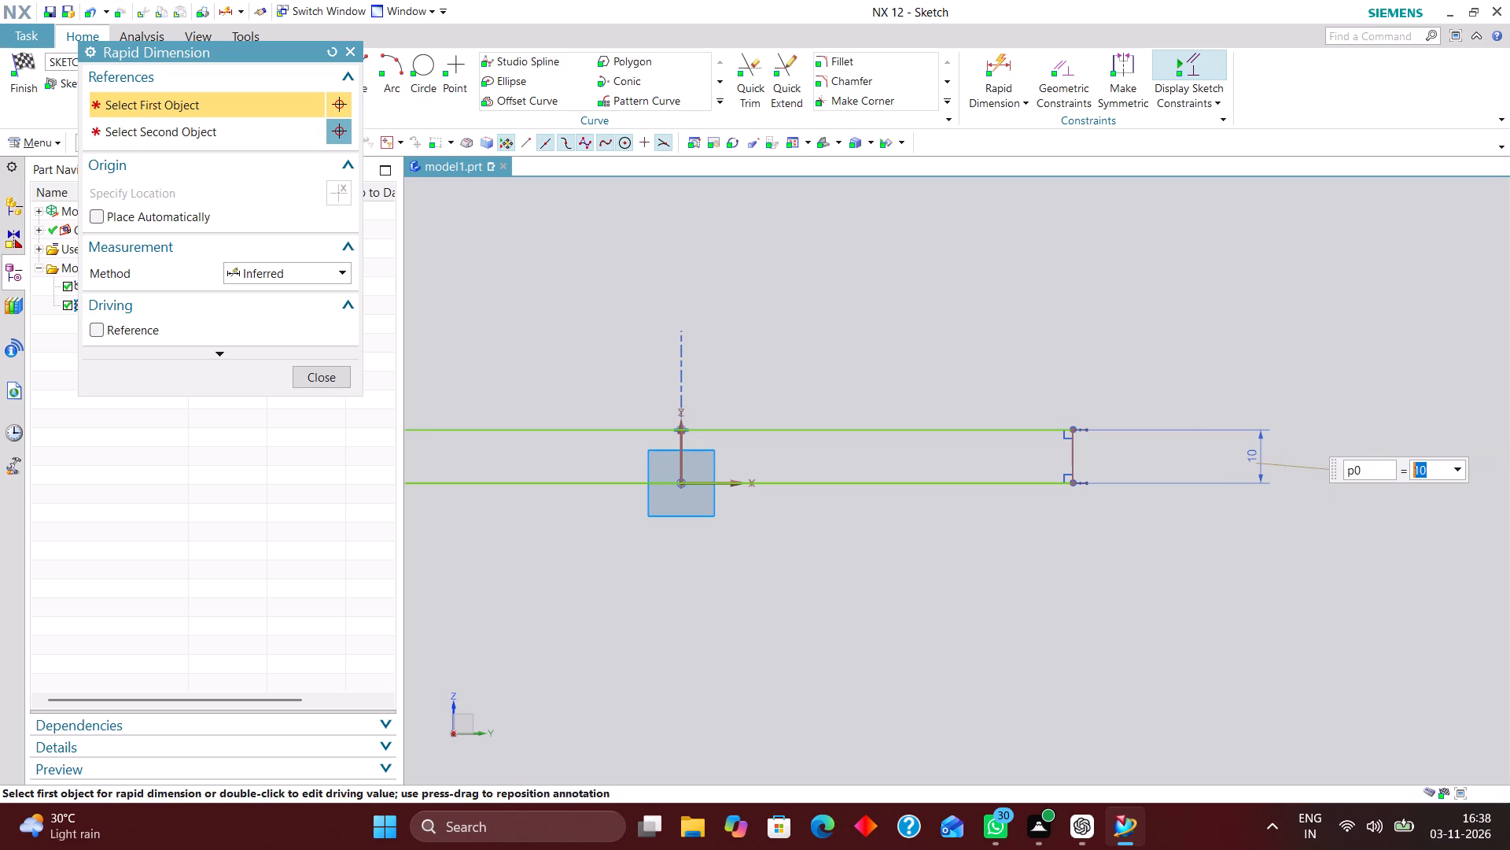
scroll(1294, 586, down, 2)
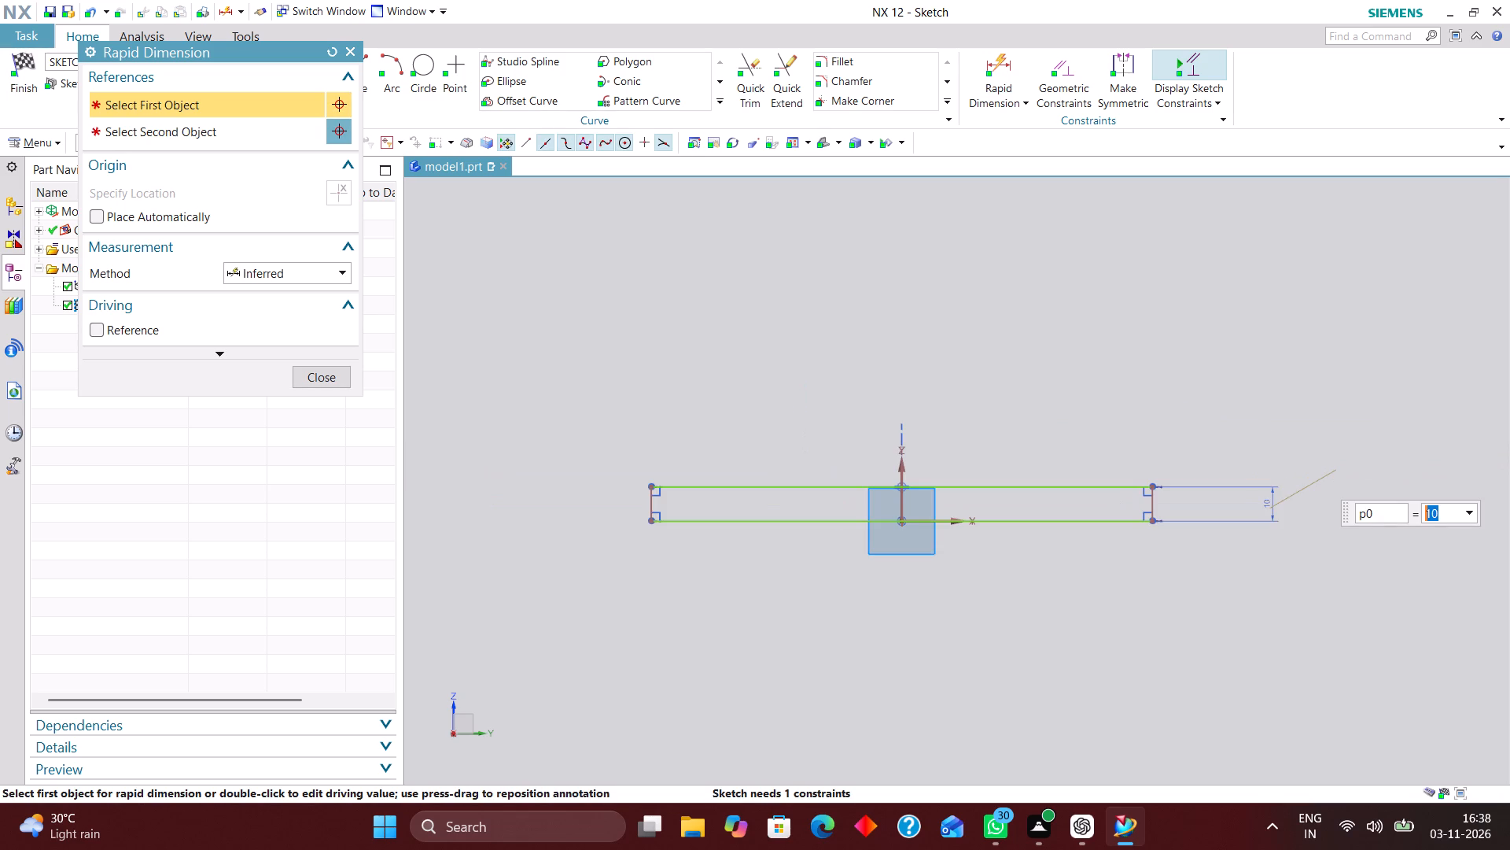
Dimension the rectangle's lower edge as 110 mm long and finish the sketch.
click(1008, 63)
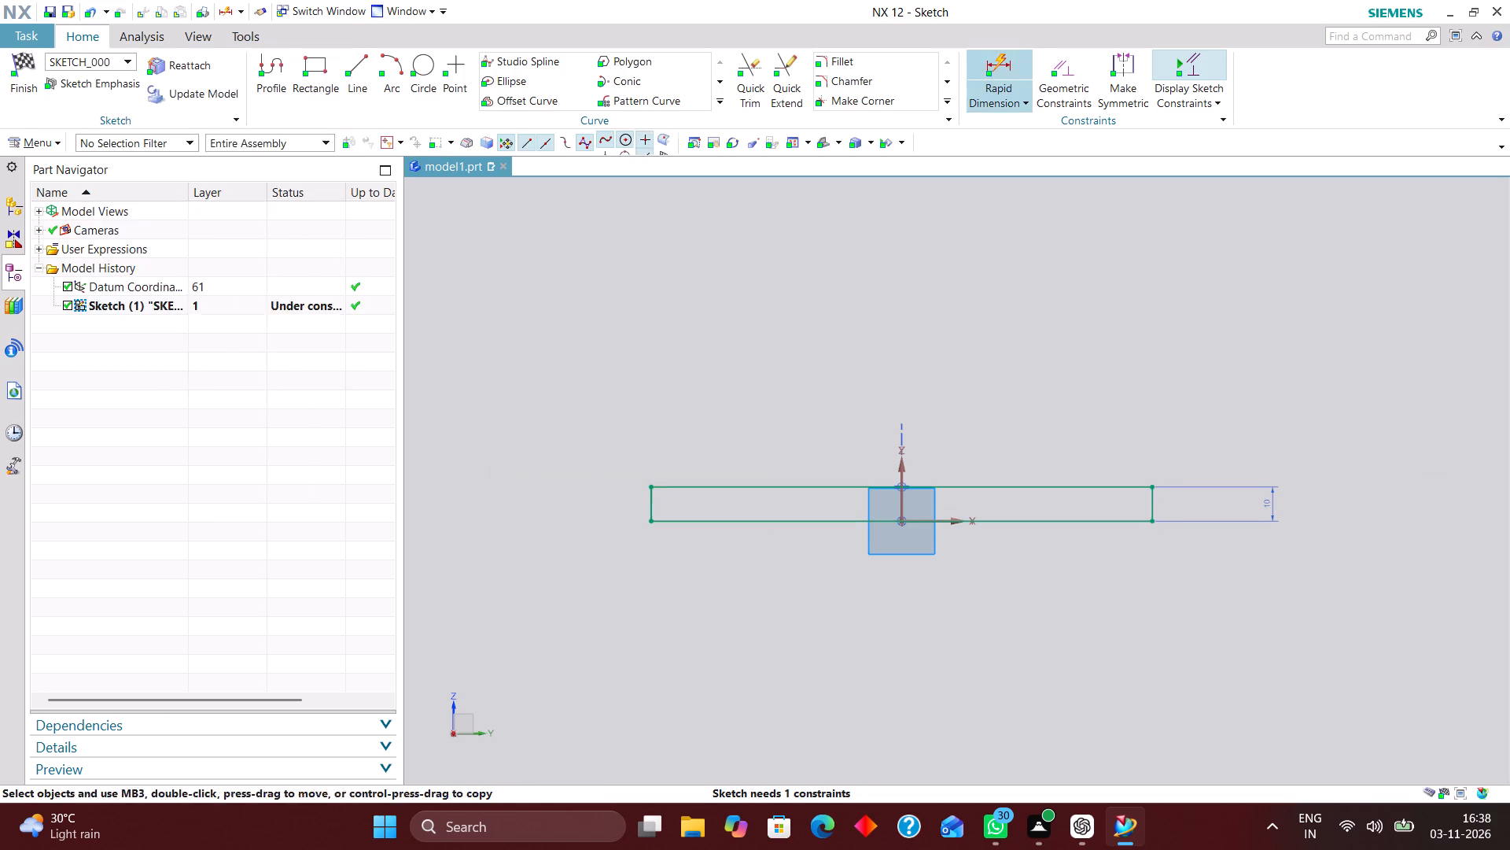
click(1051, 526)
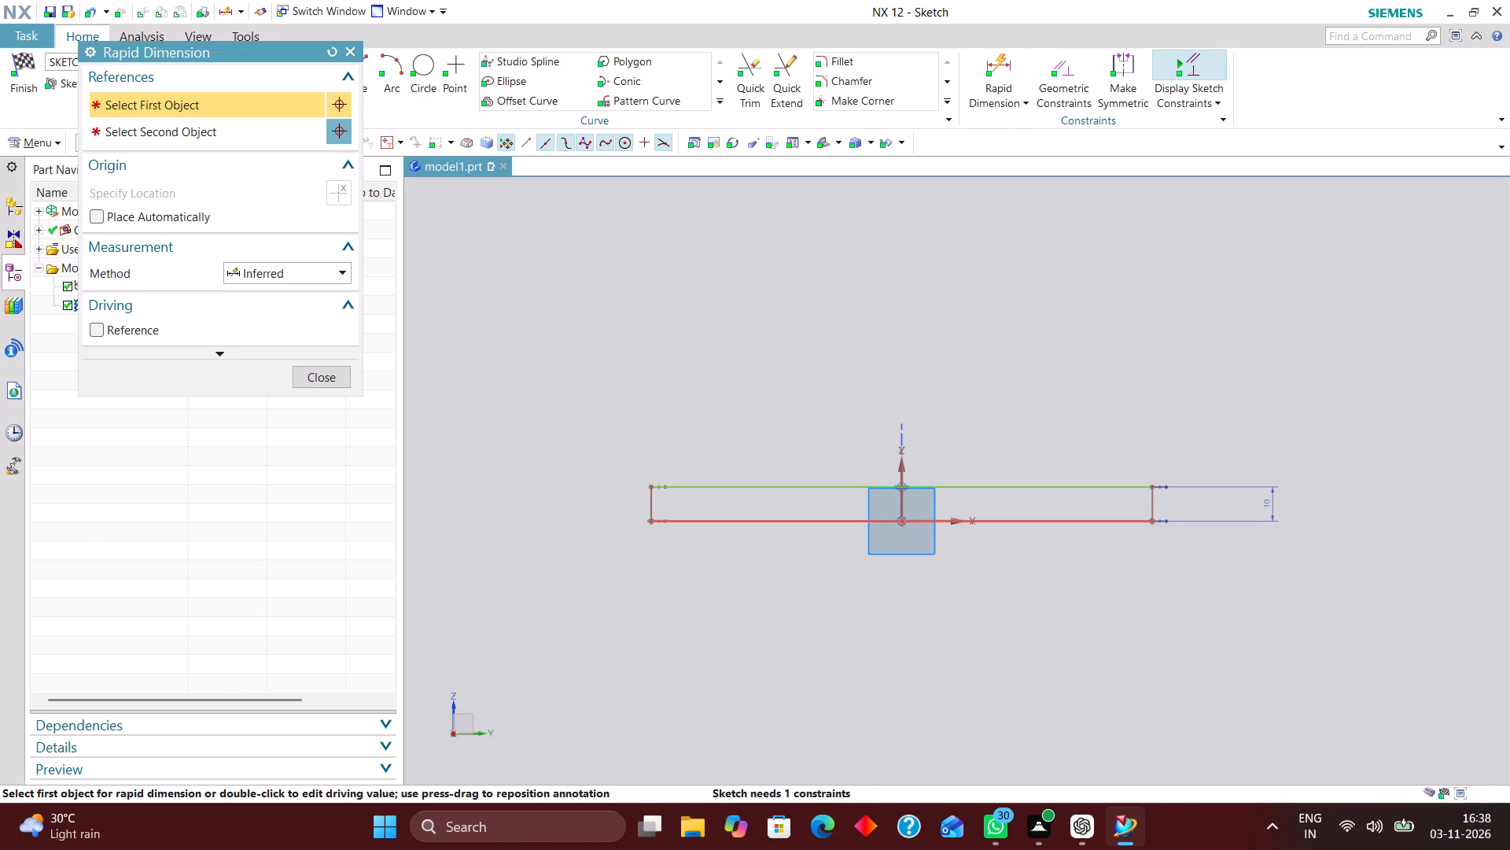
click(920, 652)
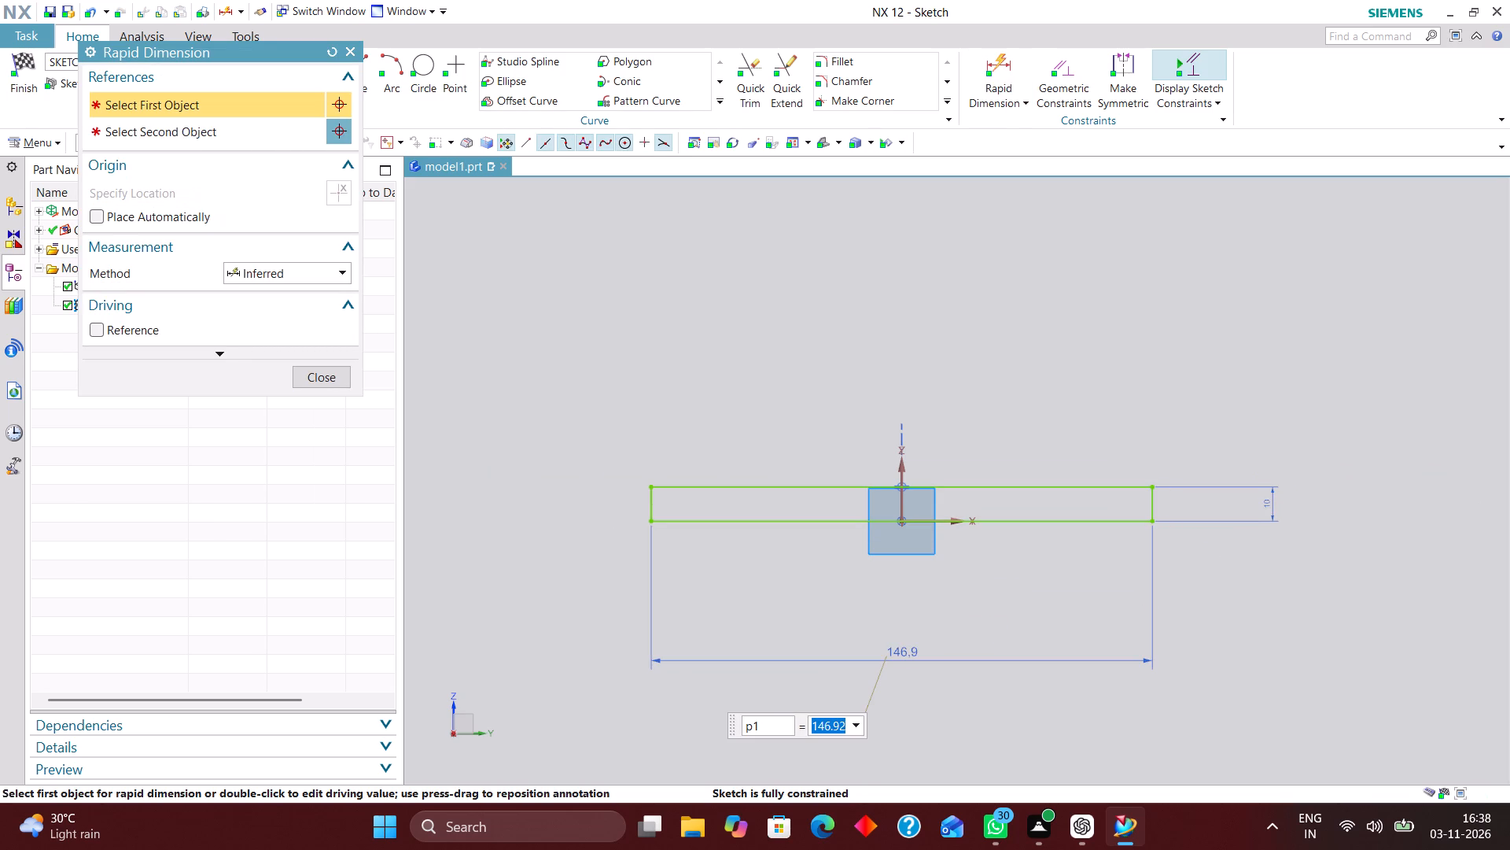
text(110)
key(Return)
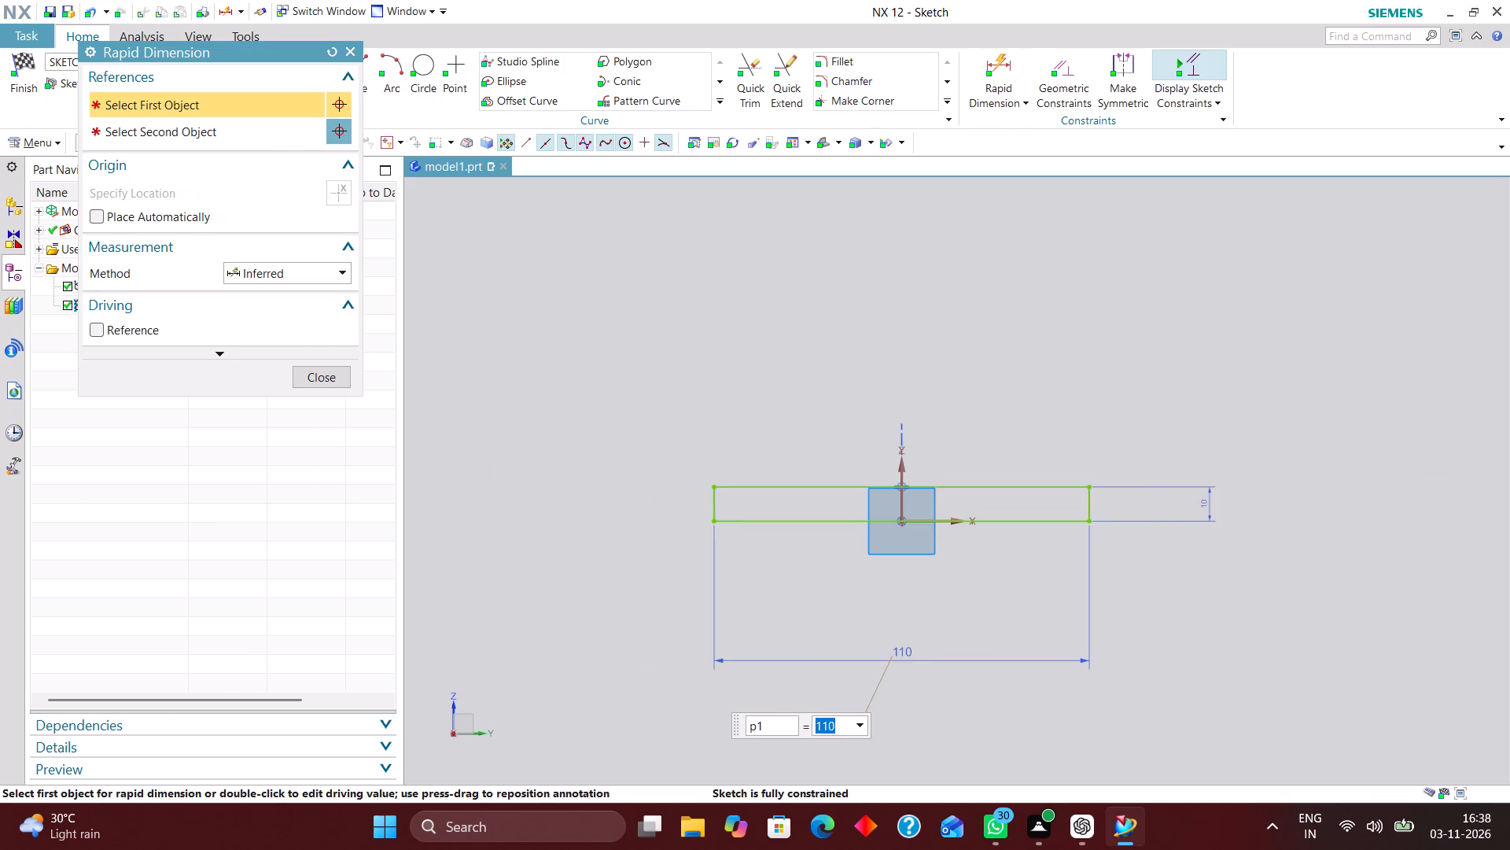
click(344, 384)
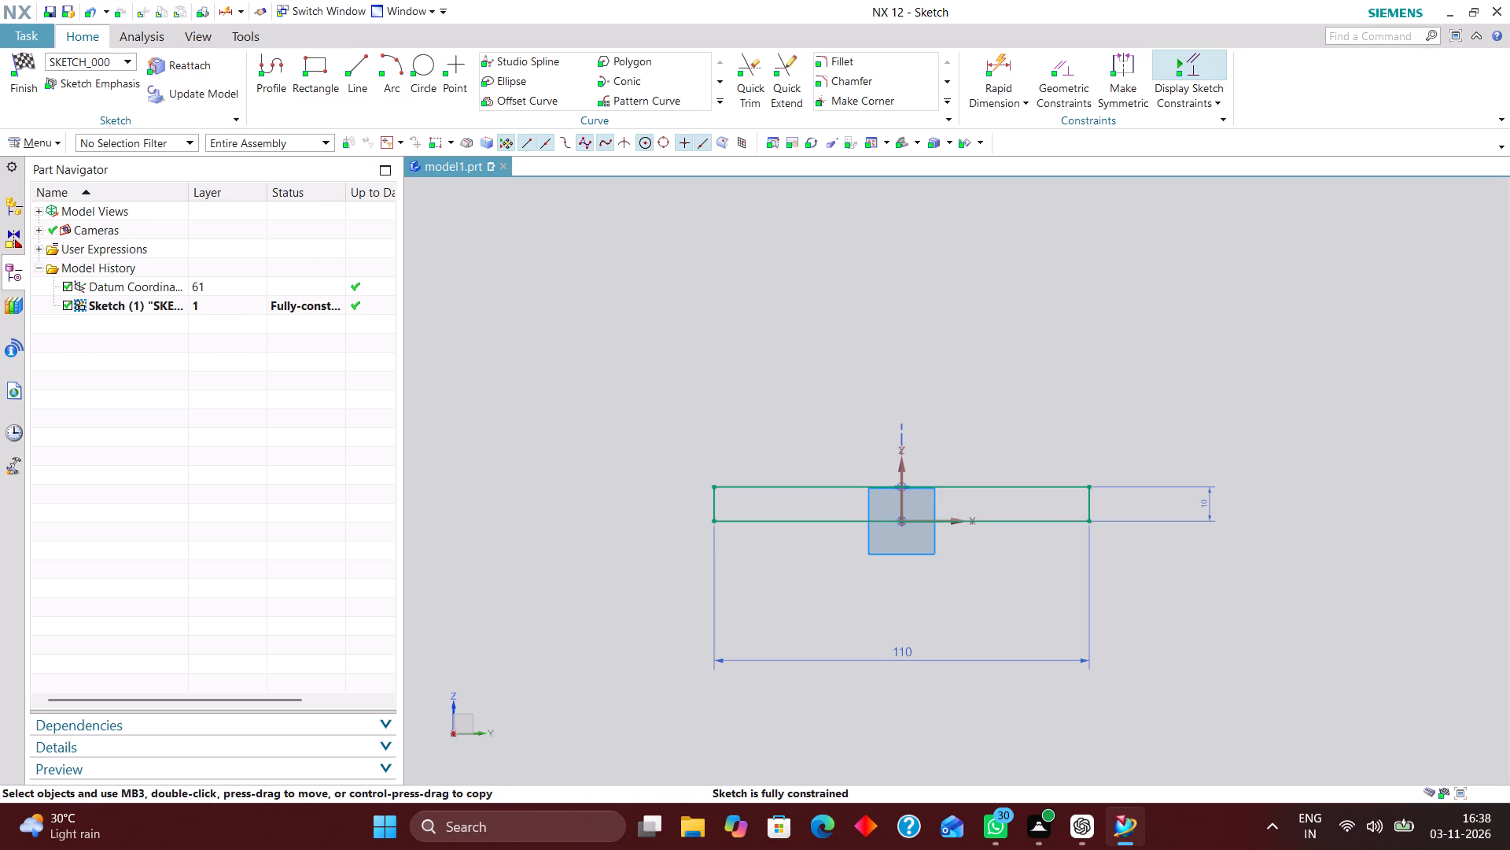
click(23, 61)
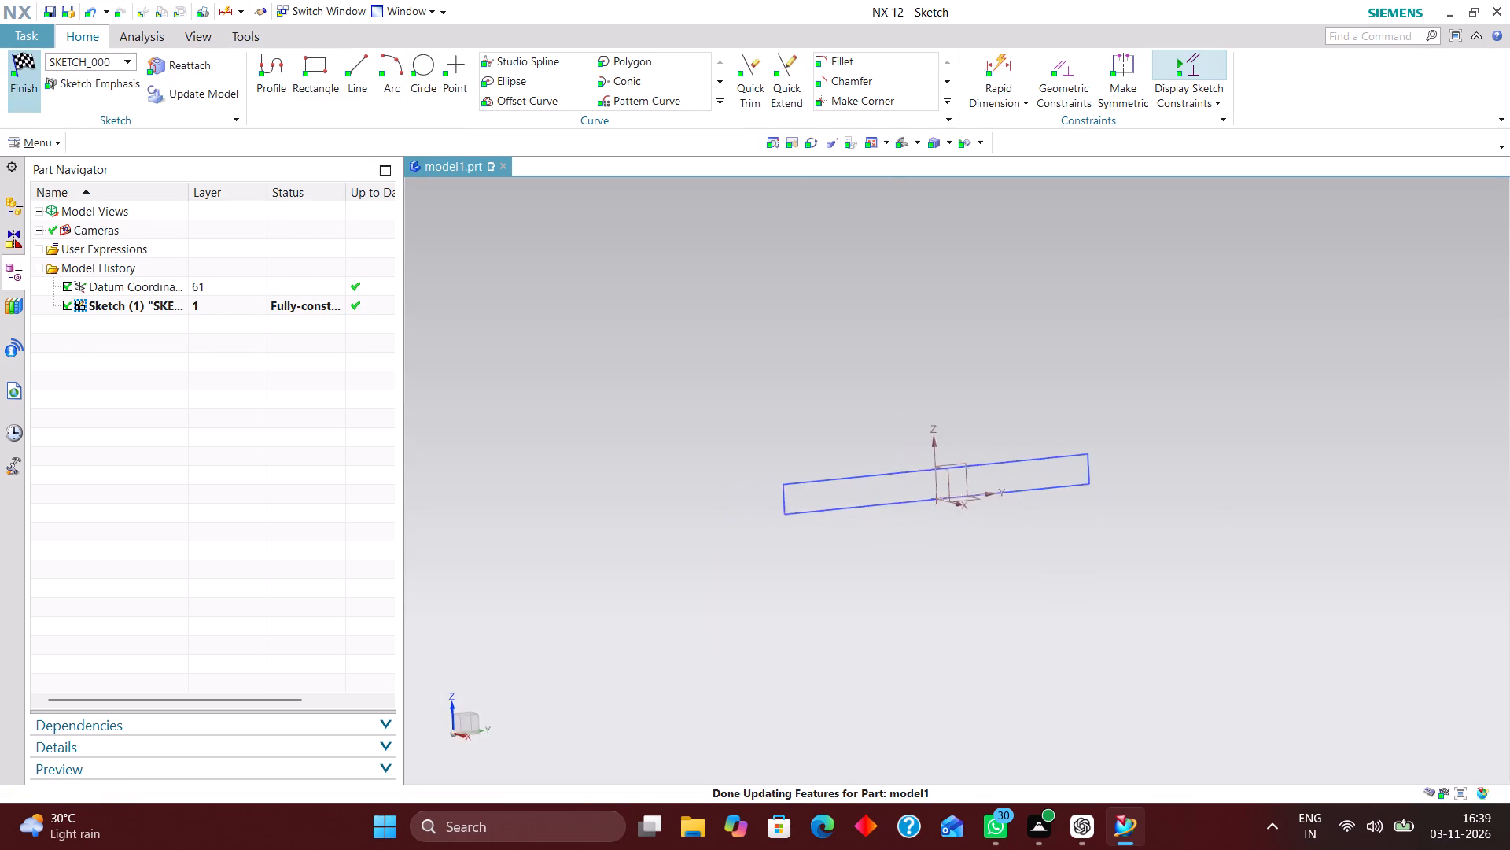
Extrude the 110 by 10 mm rectangle into a solid base using a symmetric value of 25 mm.
click(222, 54)
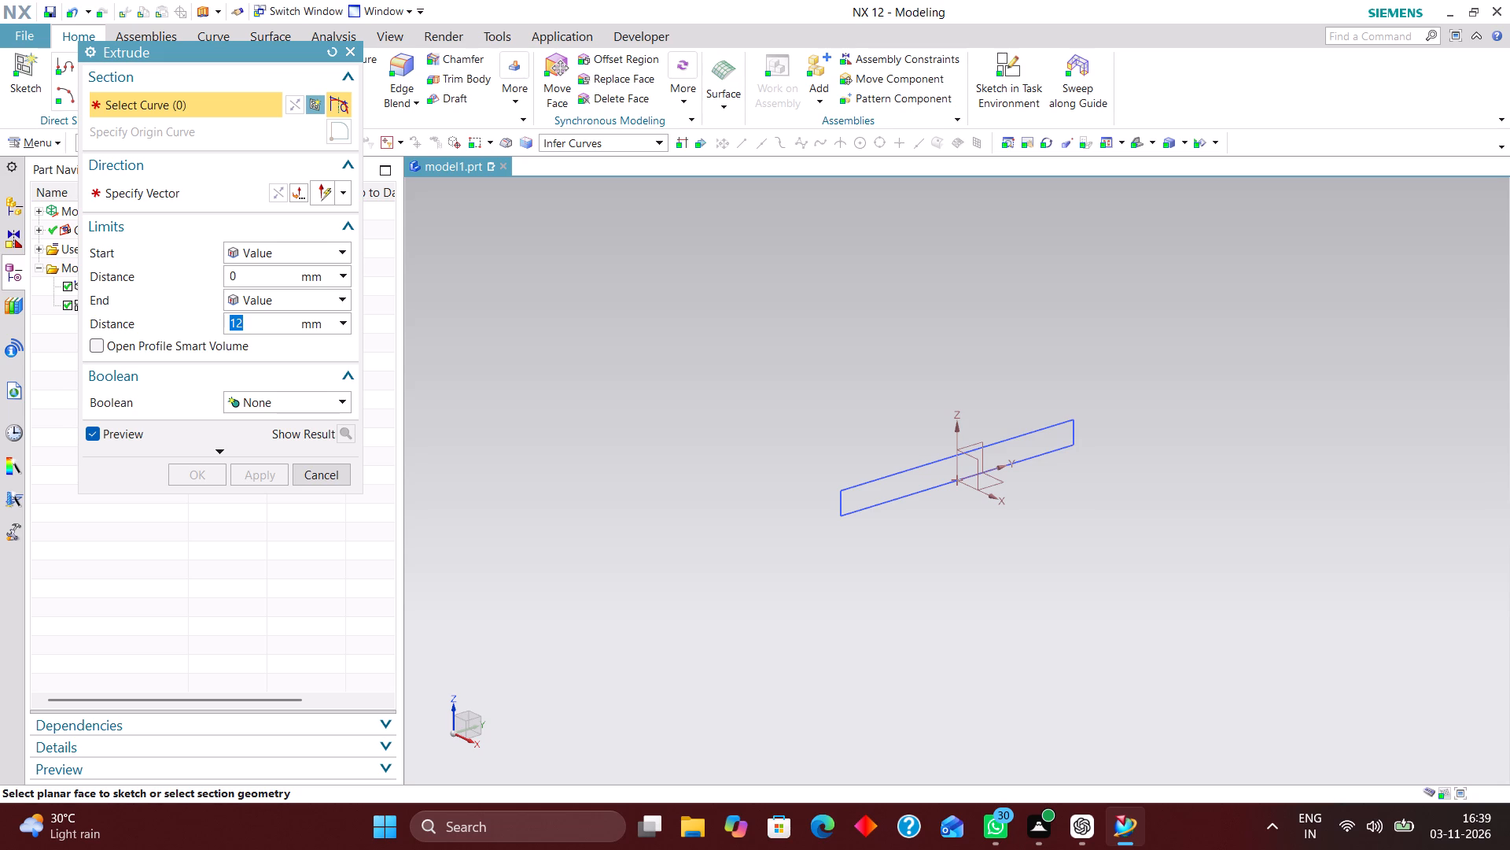
click(841, 506)
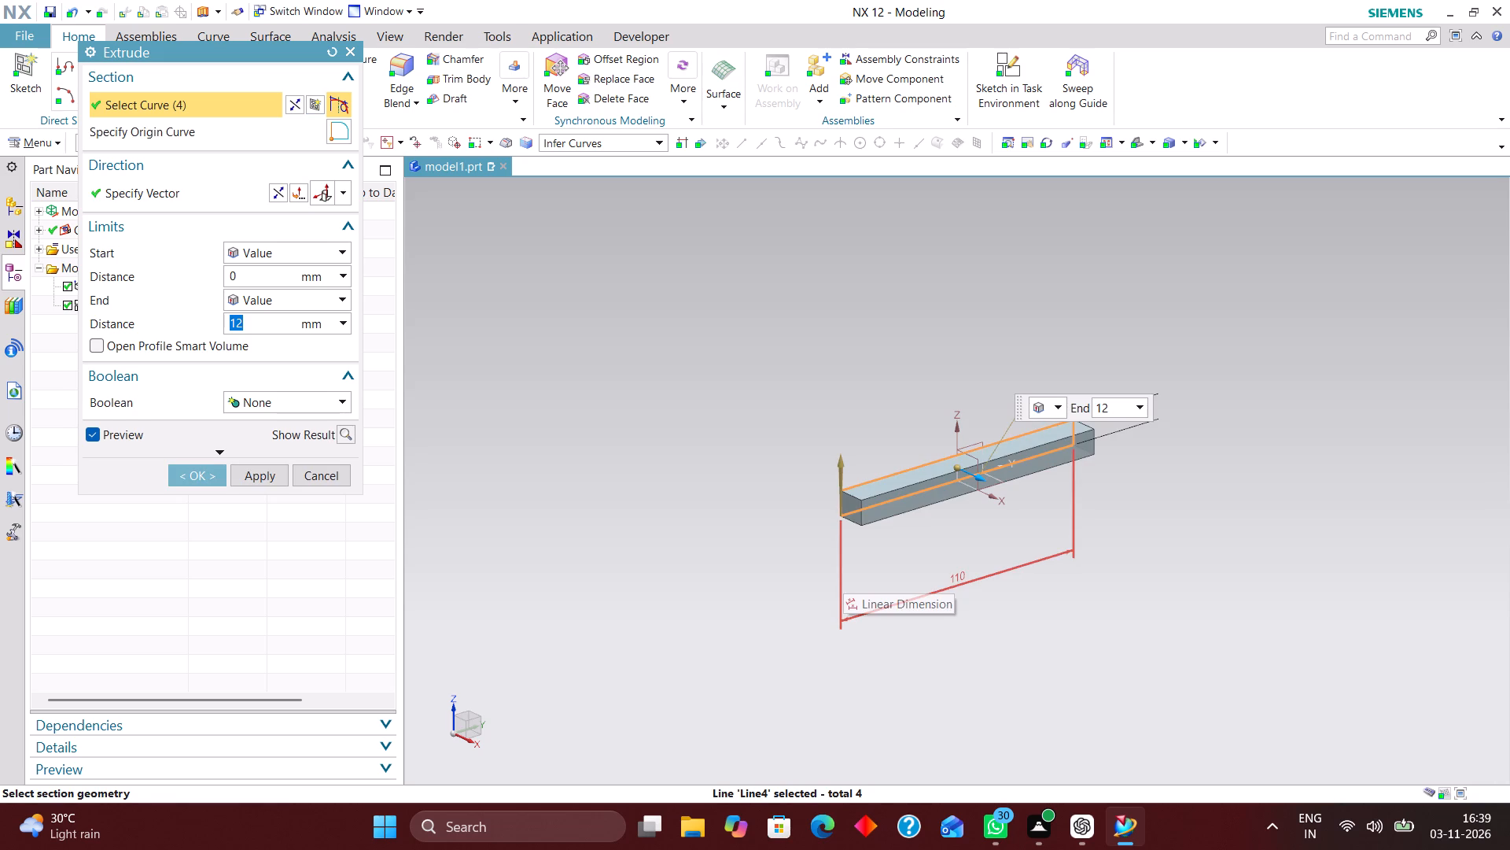
click(321, 252)
click(312, 290)
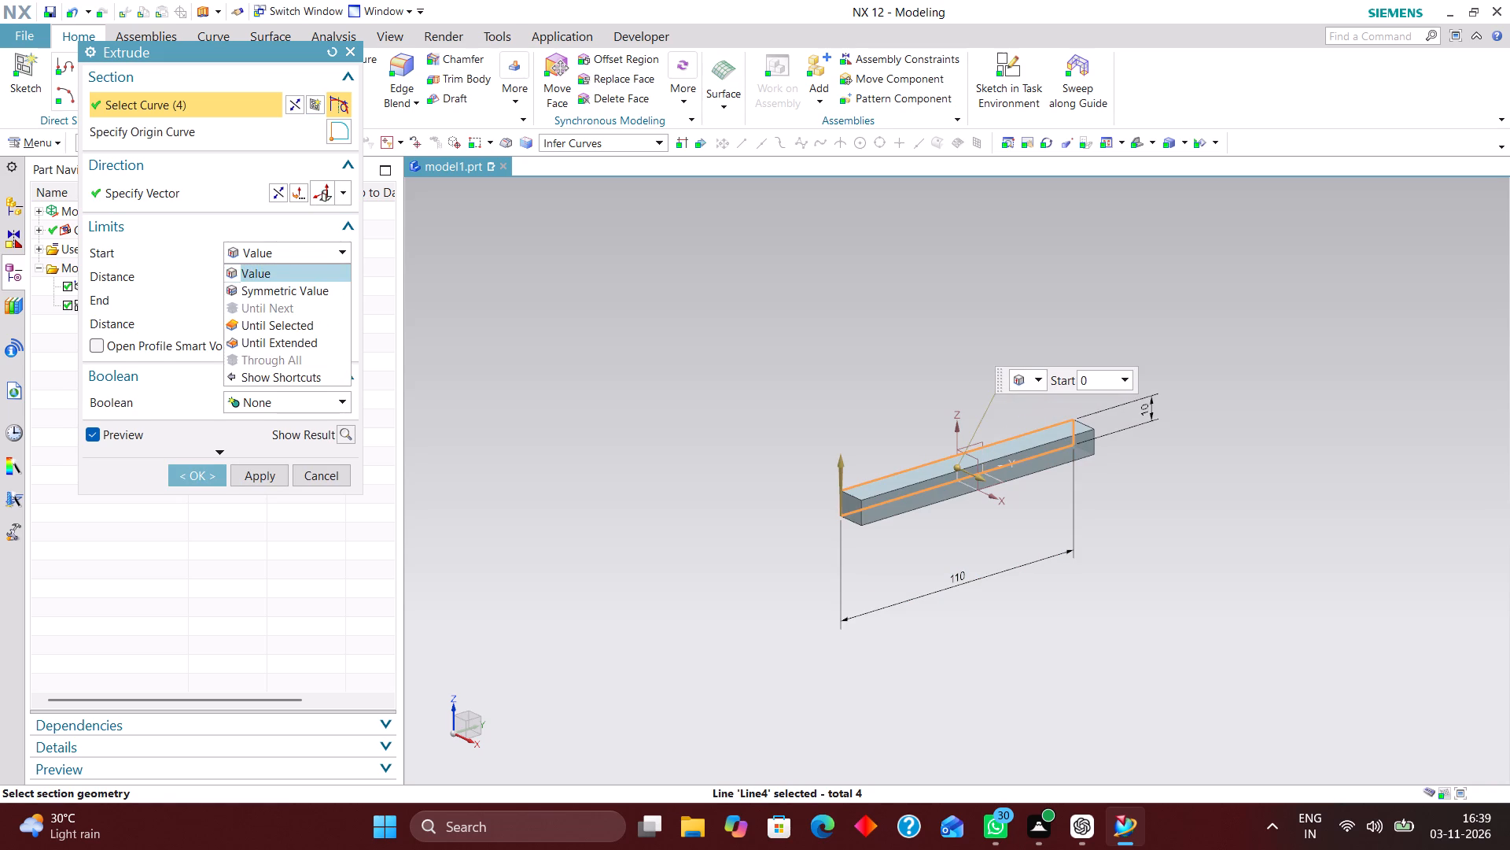
drag(982, 481, 985, 486)
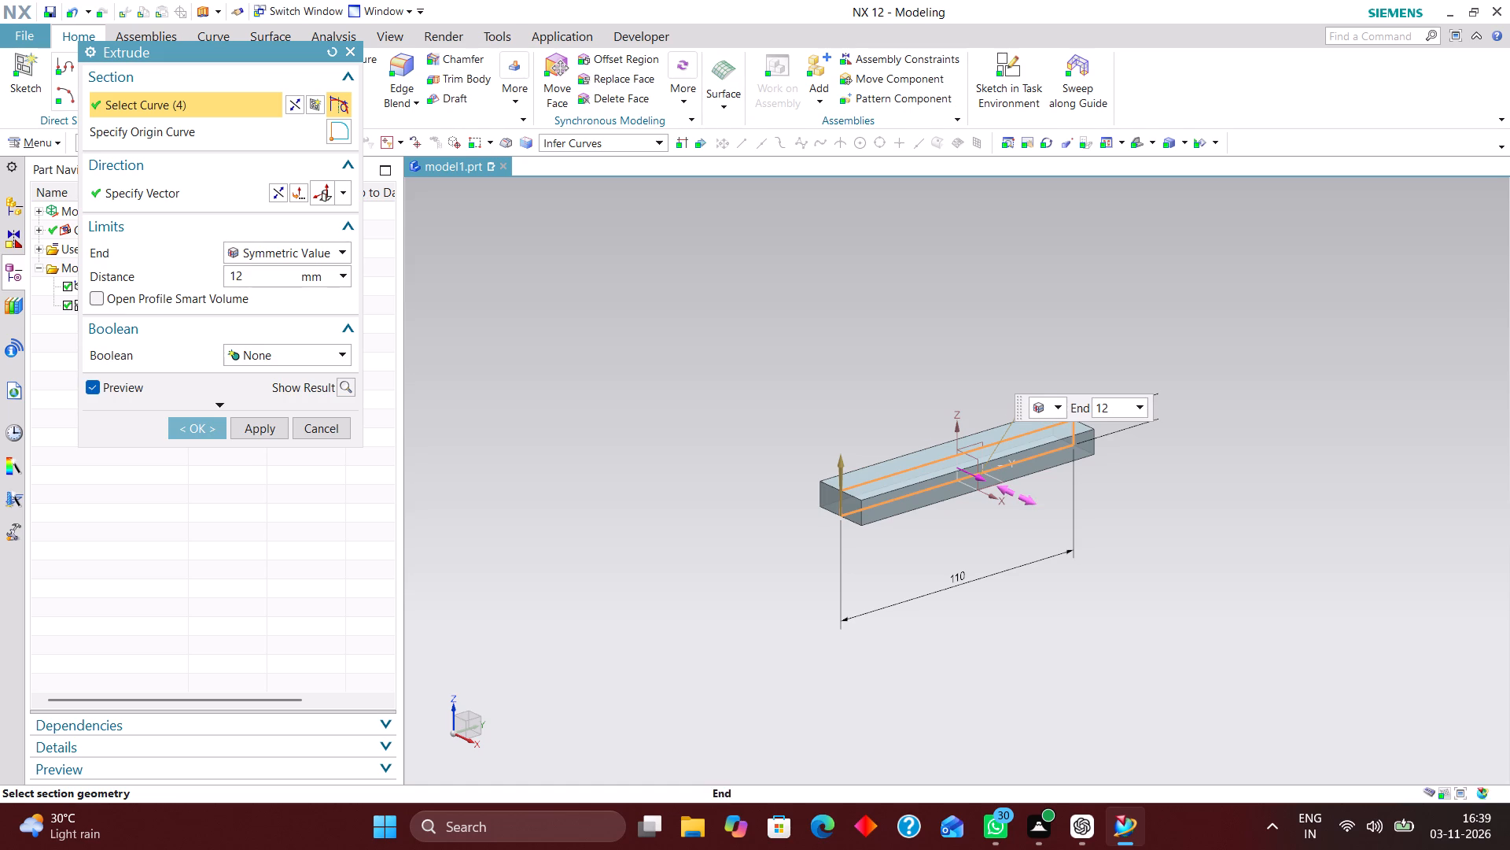
drag(985, 486, 1025, 510)
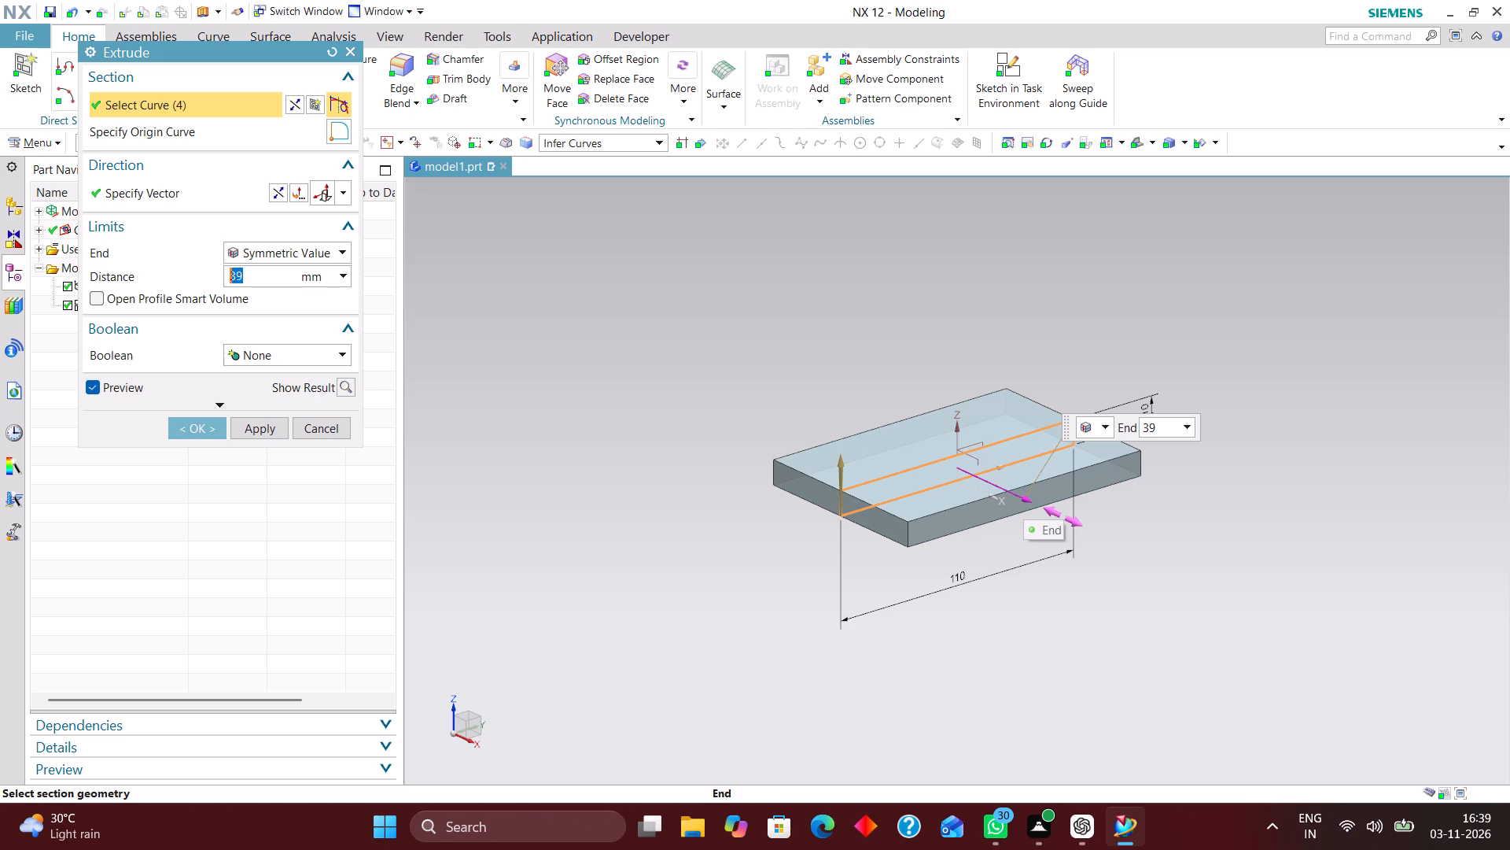
text(25)
key(Return)
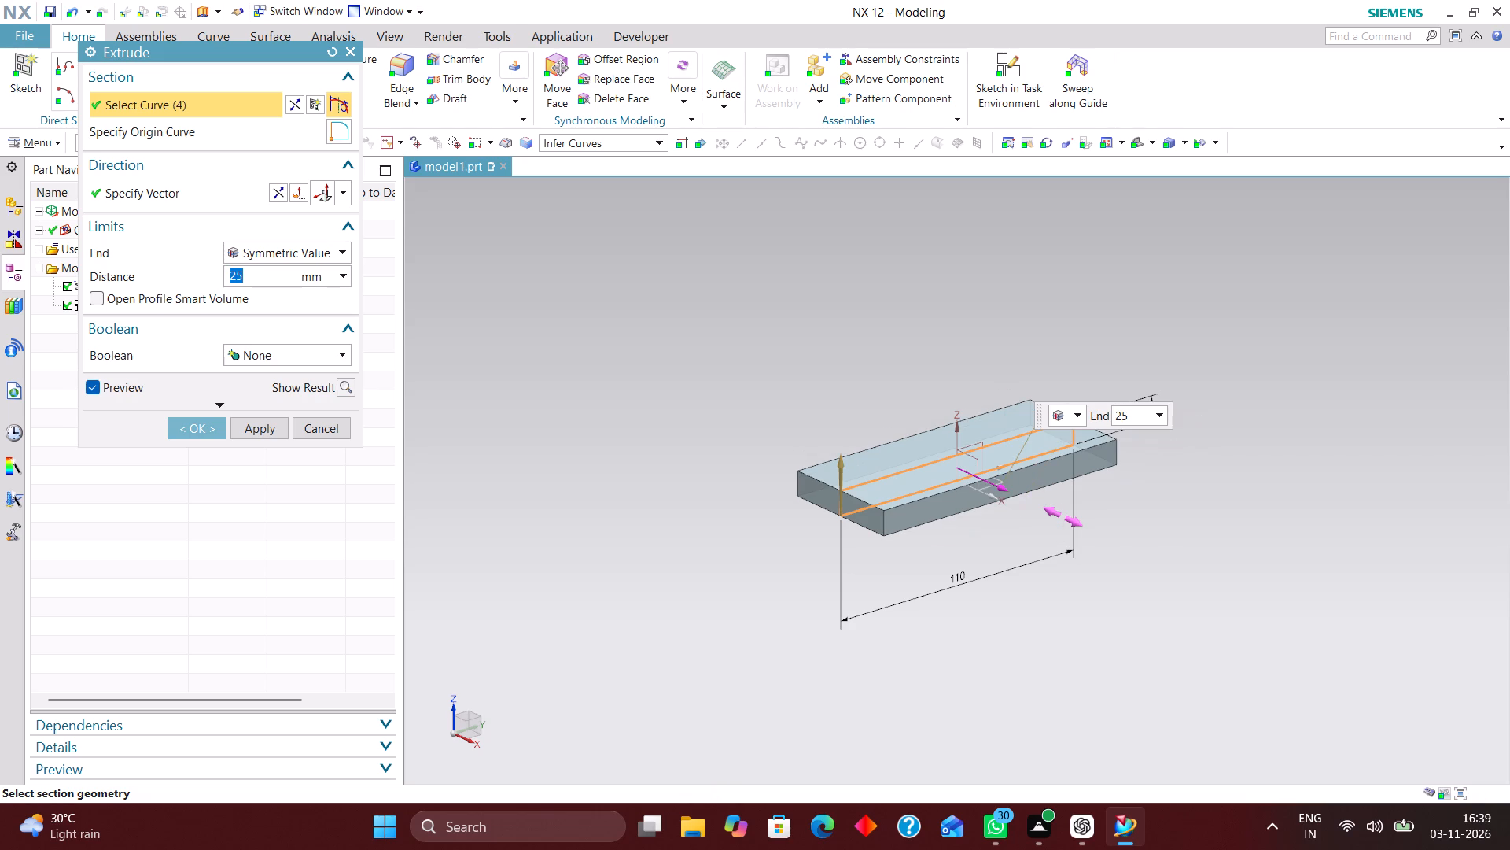
click(201, 430)
Hide the base profile sketch.
right_drag(934, 457, 946, 537)
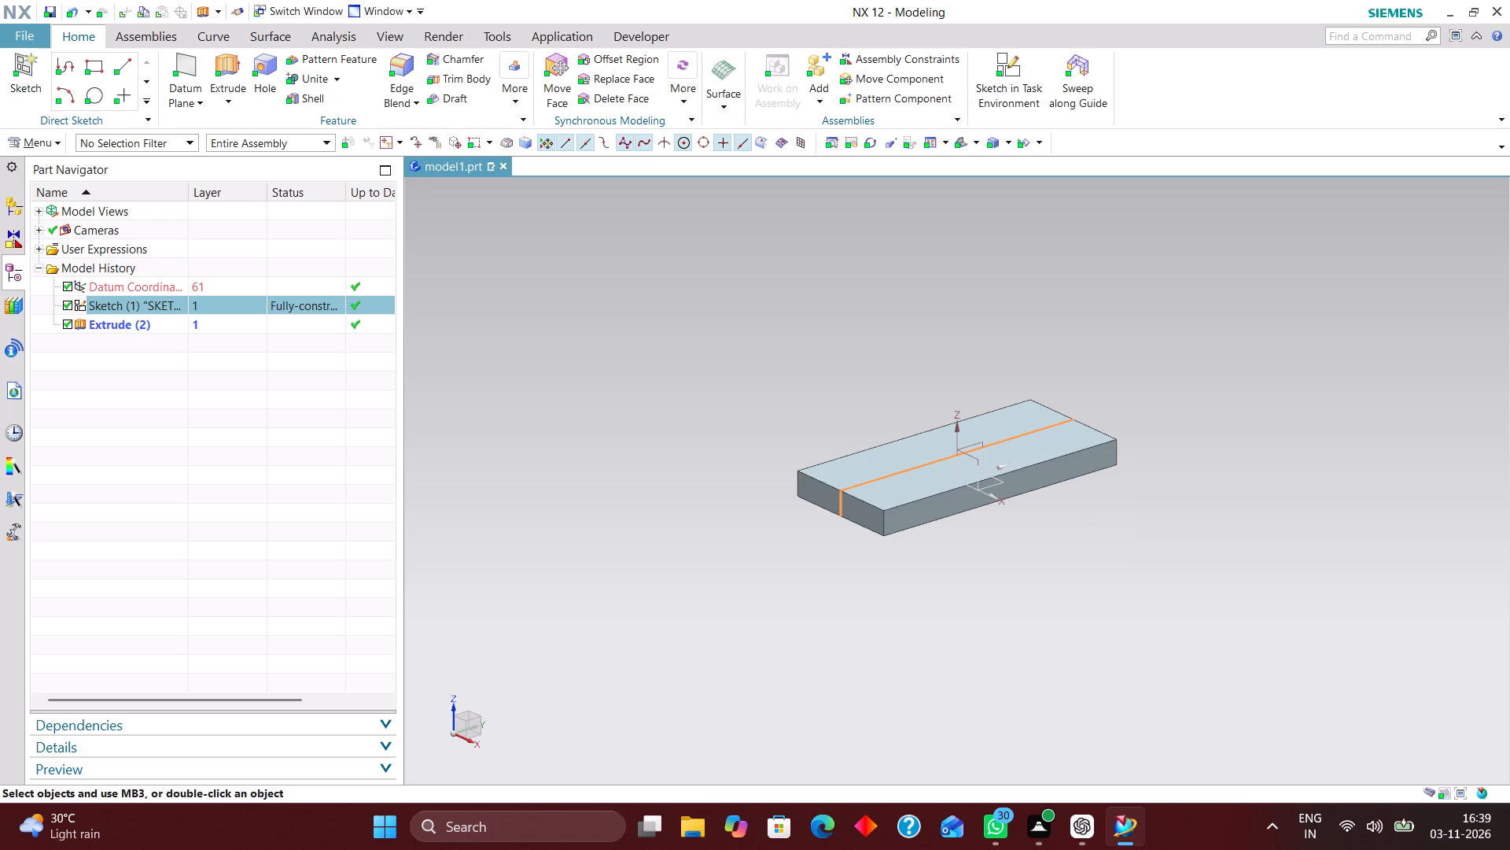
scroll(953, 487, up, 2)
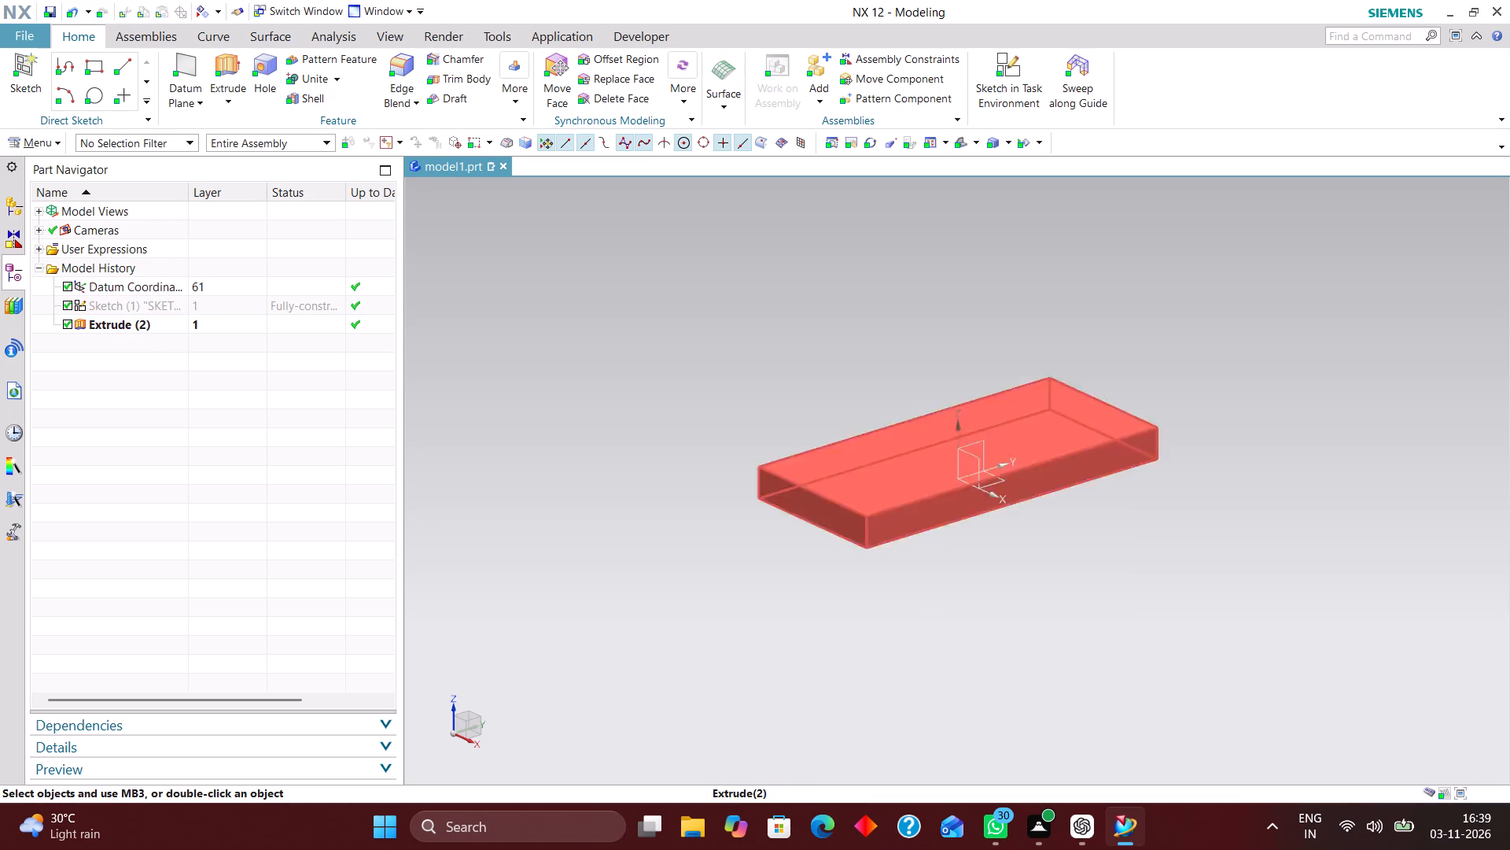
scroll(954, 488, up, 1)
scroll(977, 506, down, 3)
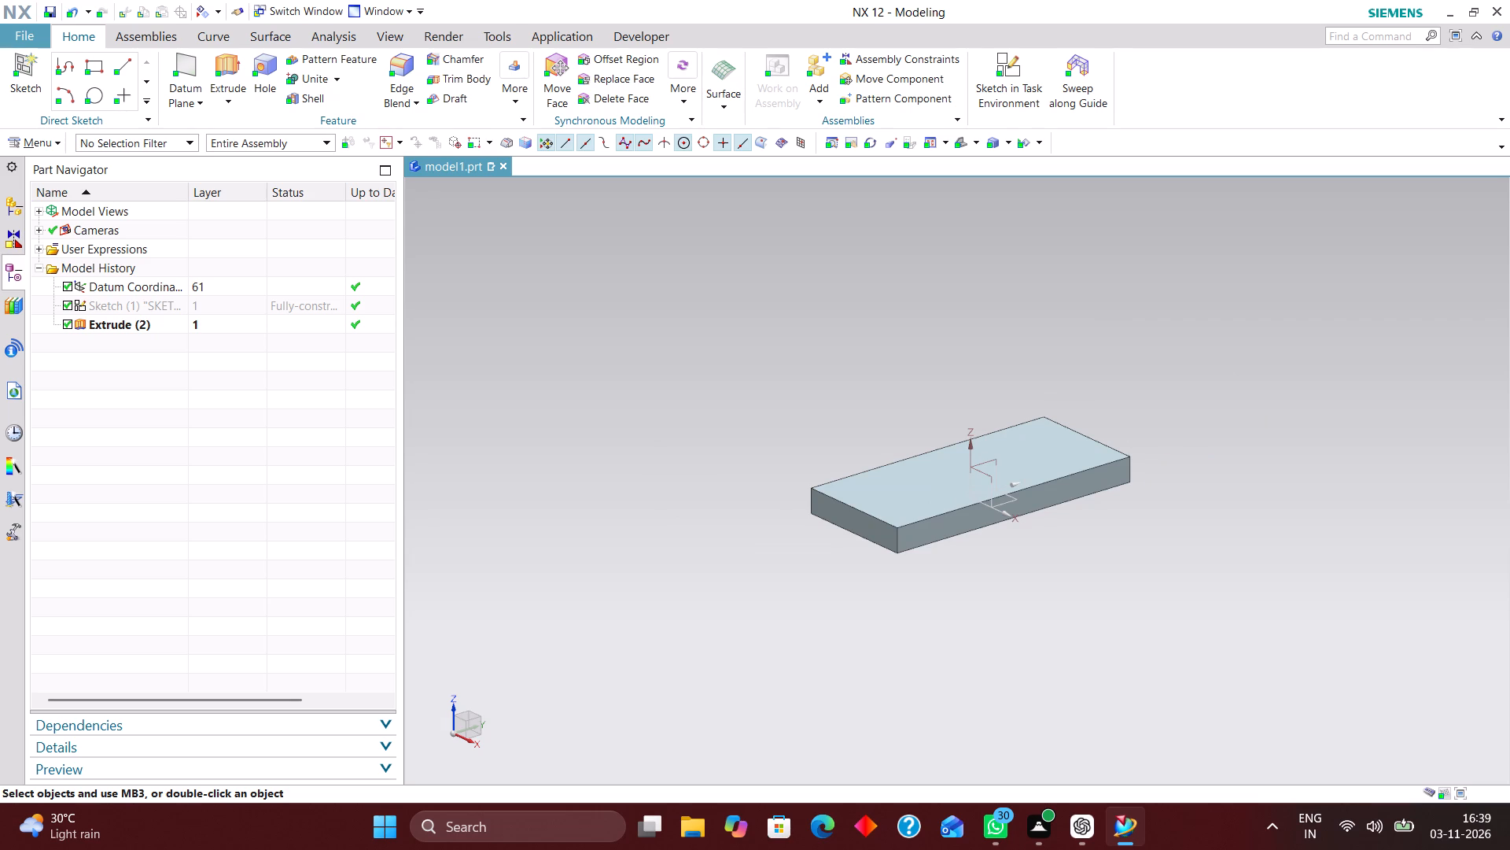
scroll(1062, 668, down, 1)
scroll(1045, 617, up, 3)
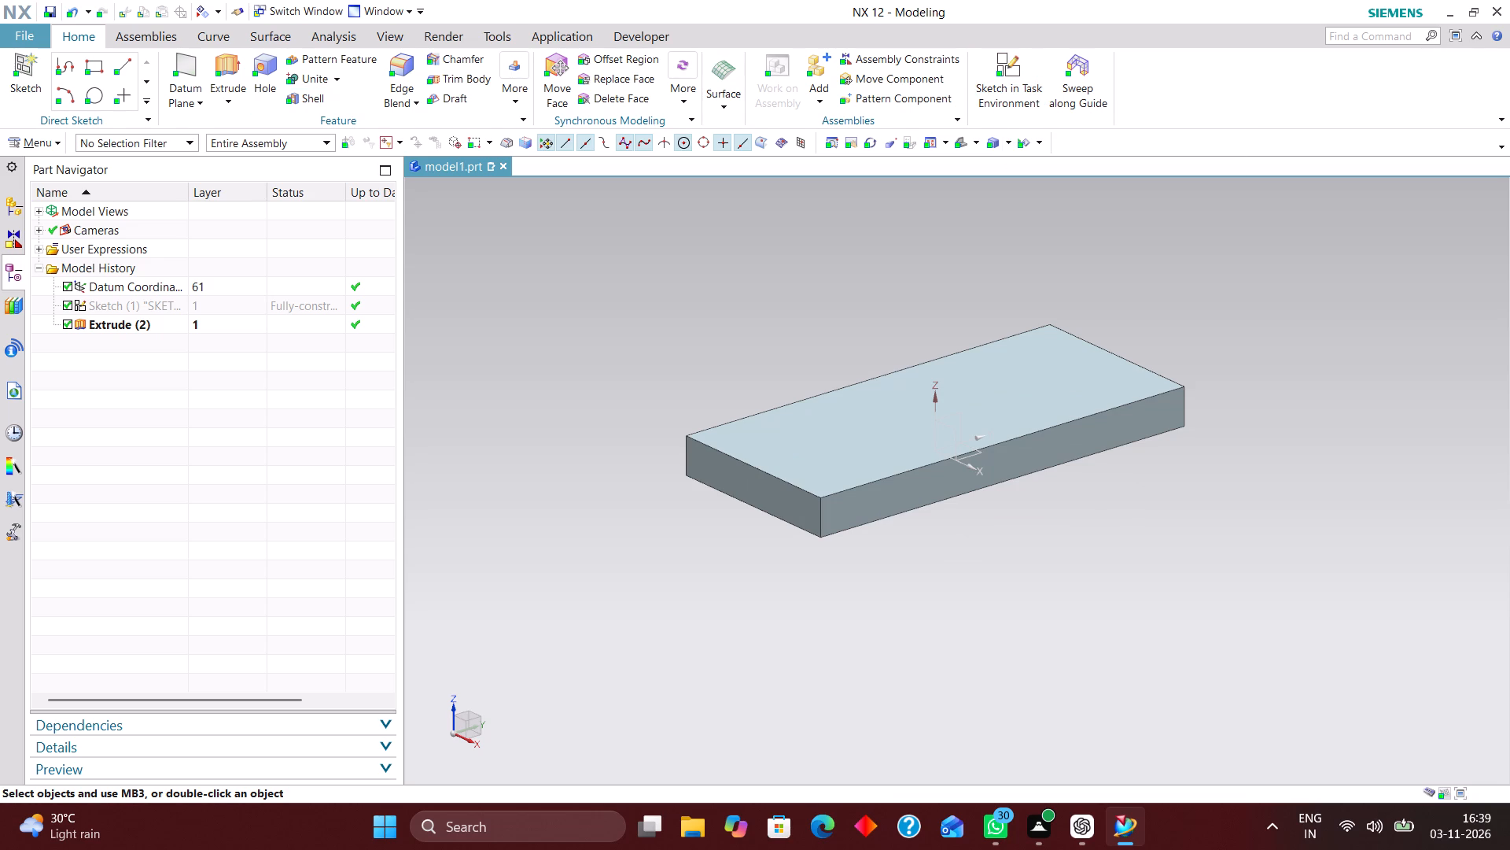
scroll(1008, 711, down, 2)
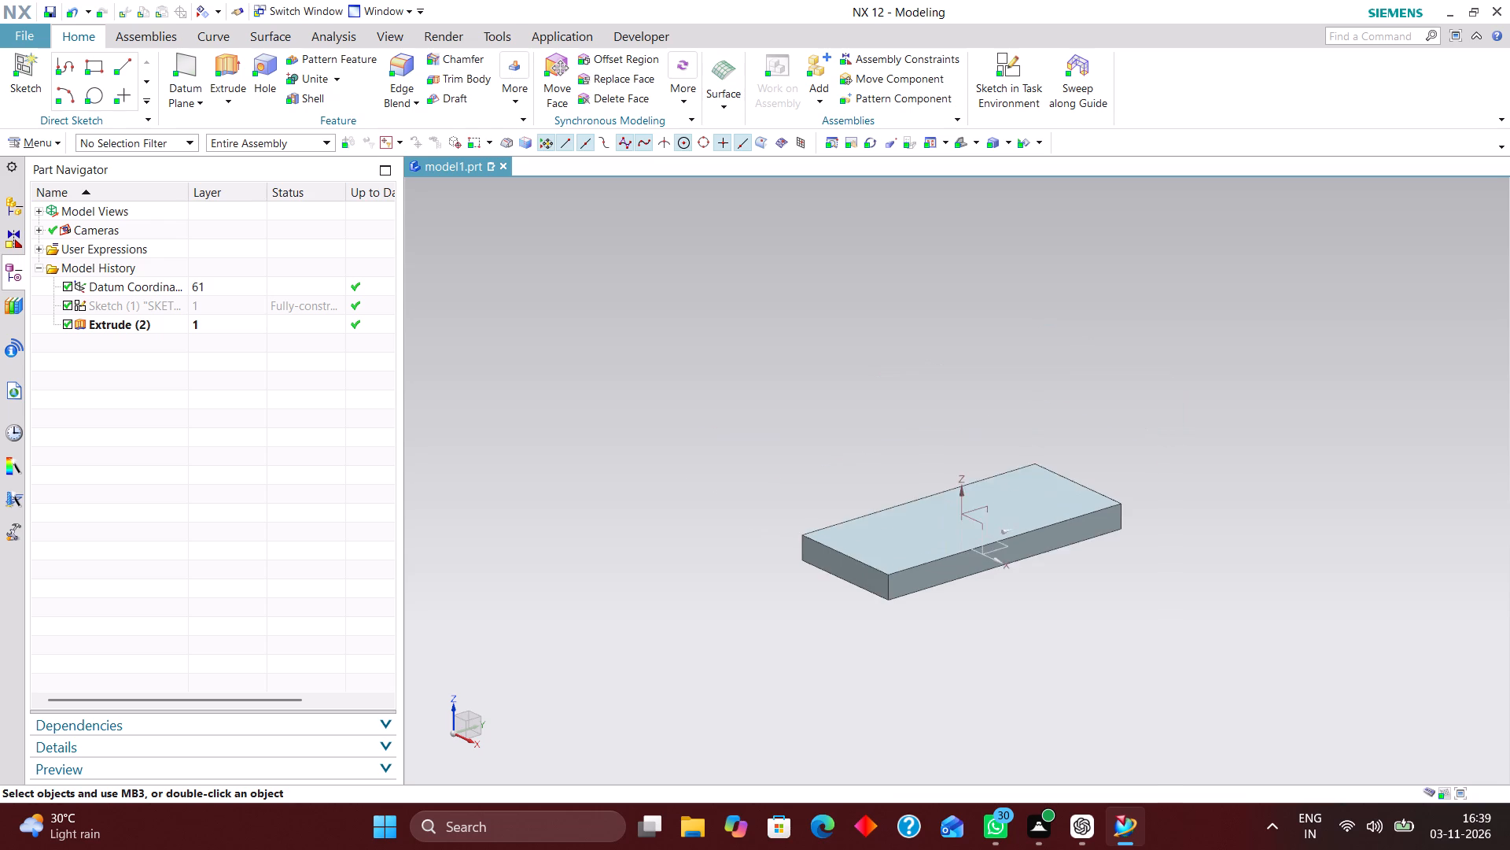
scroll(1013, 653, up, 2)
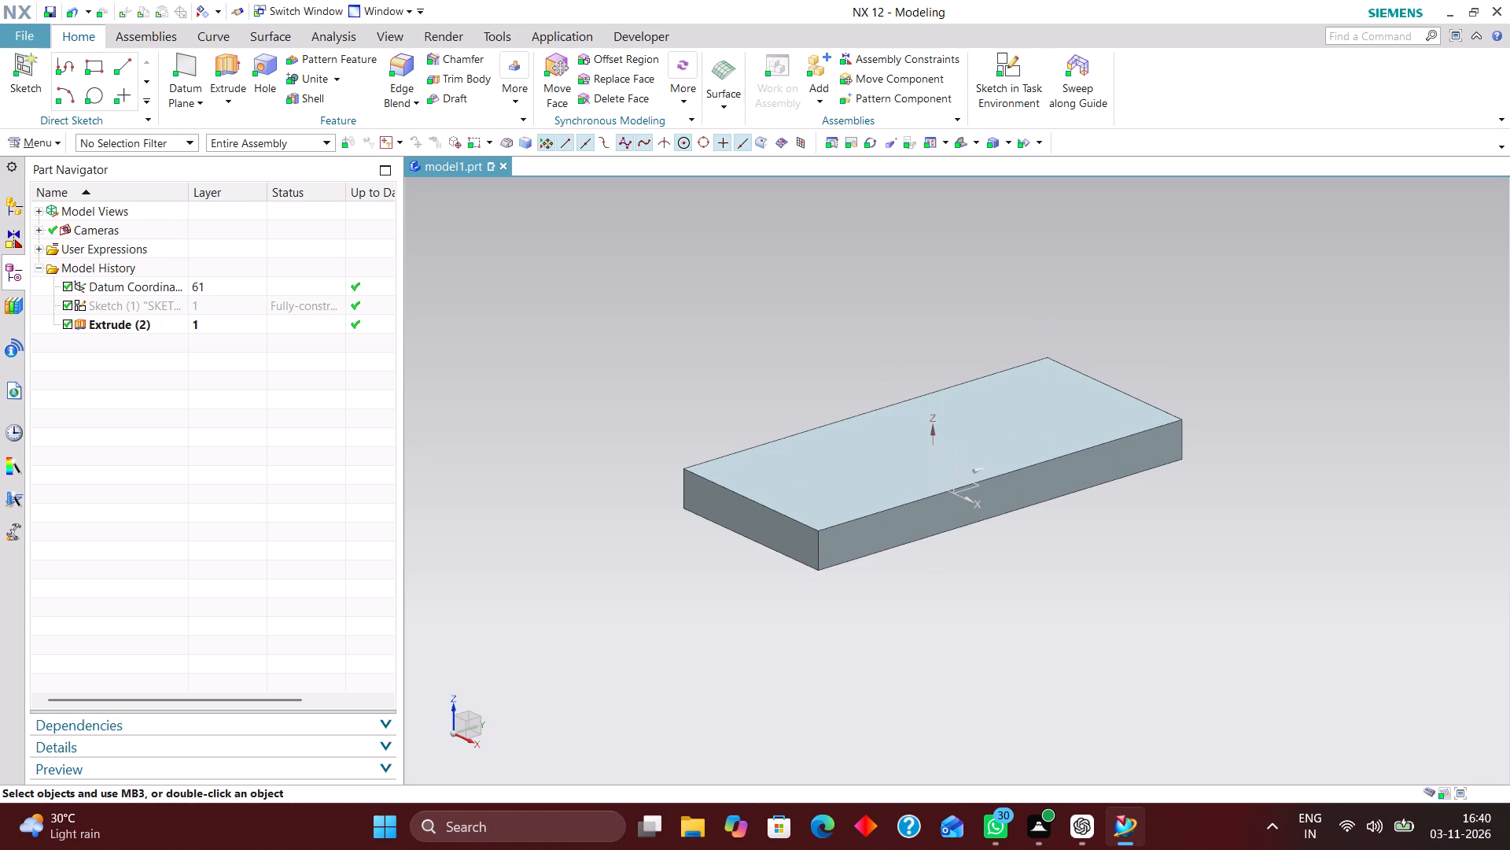
Start a task-environment sketch on the YZ datum plane and draw a rectangle about 7 by 10 mm just below the base.
click(1011, 63)
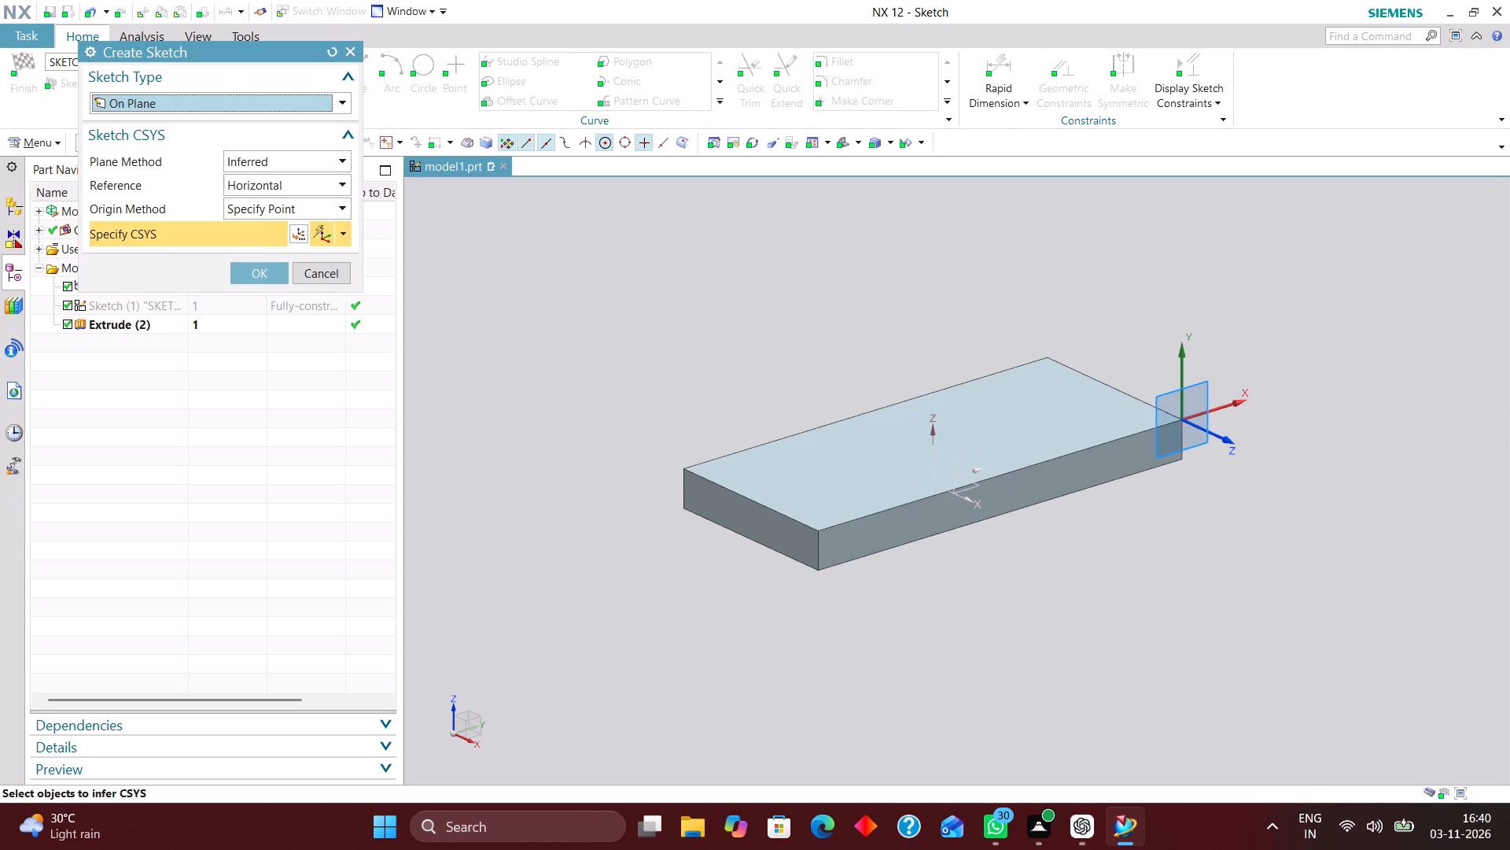
click(948, 450)
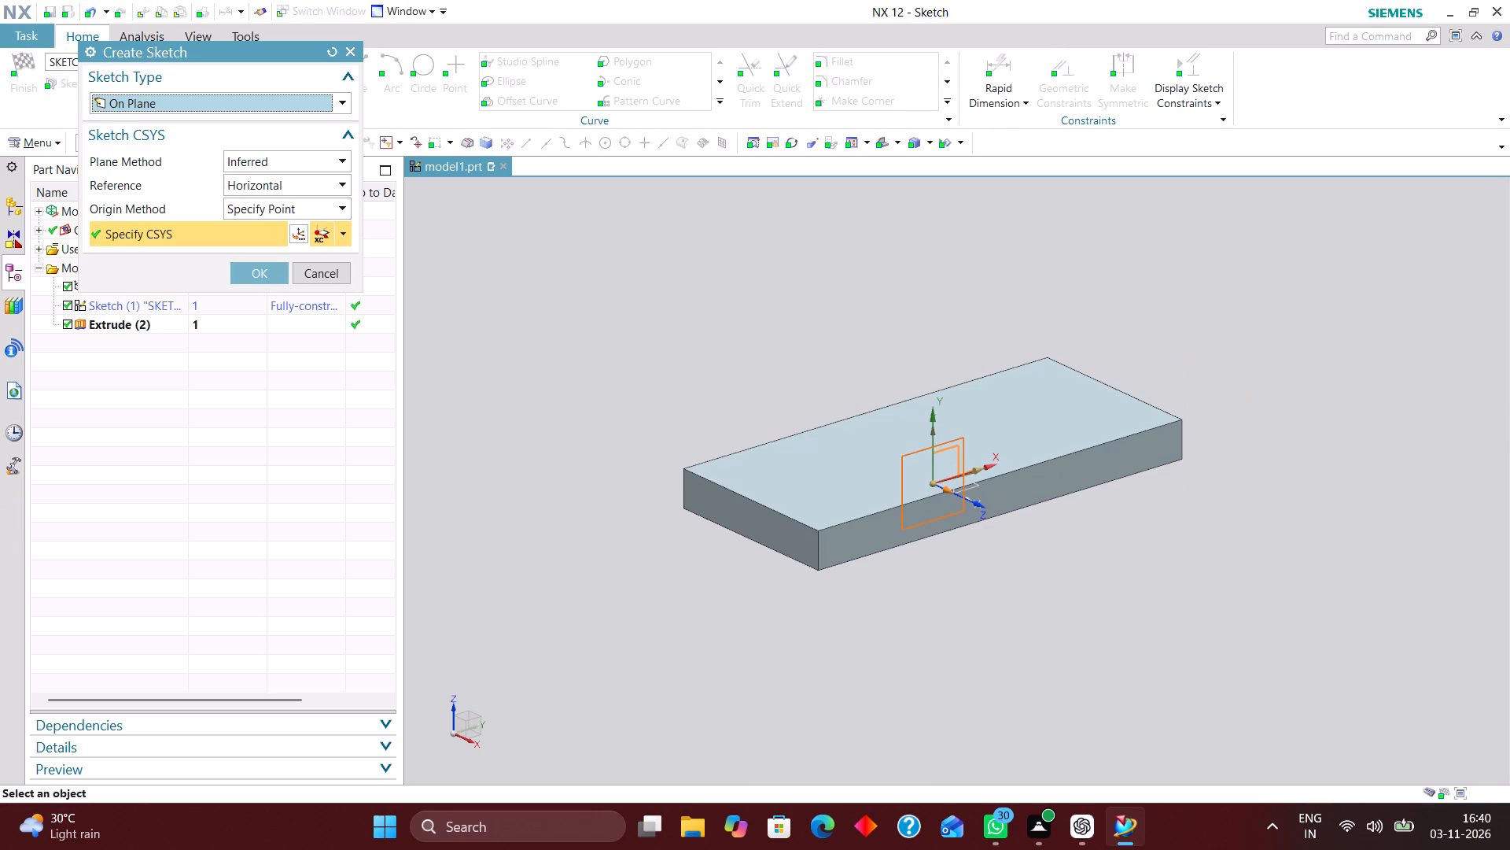
click(267, 278)
click(317, 61)
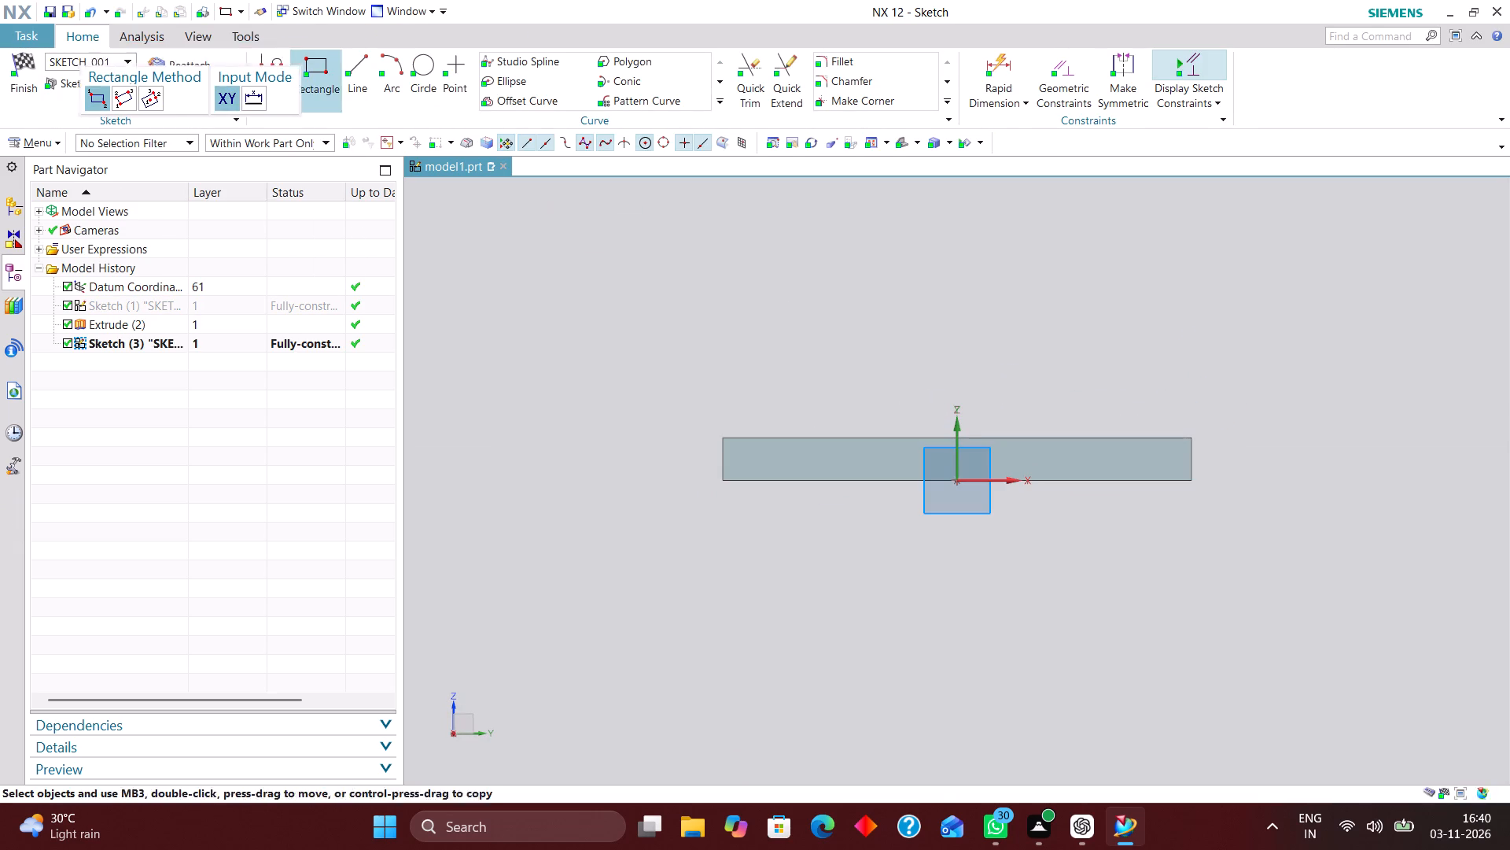
click(847, 499)
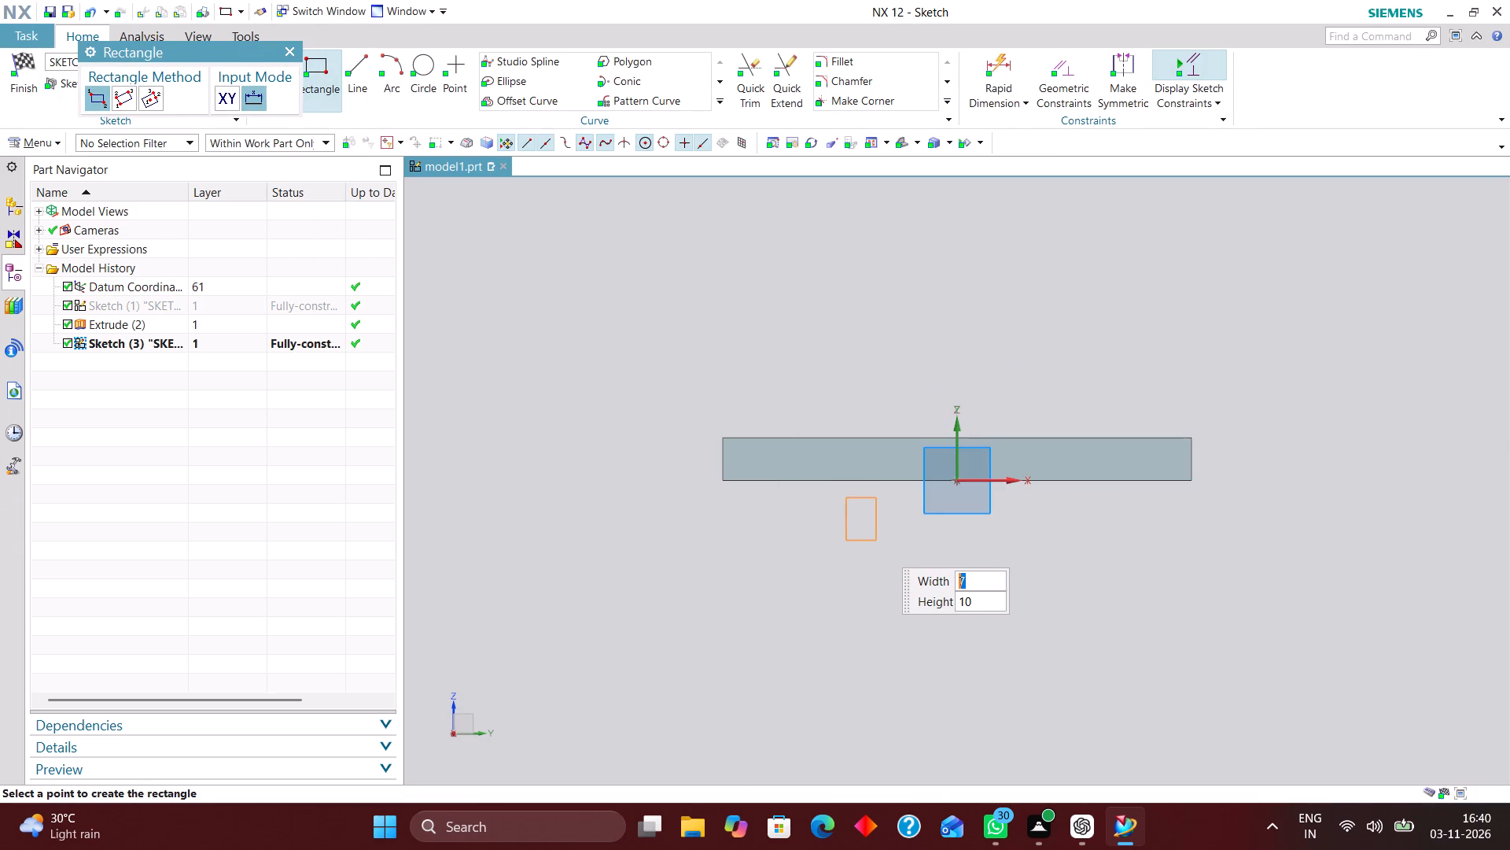
click(876, 540)
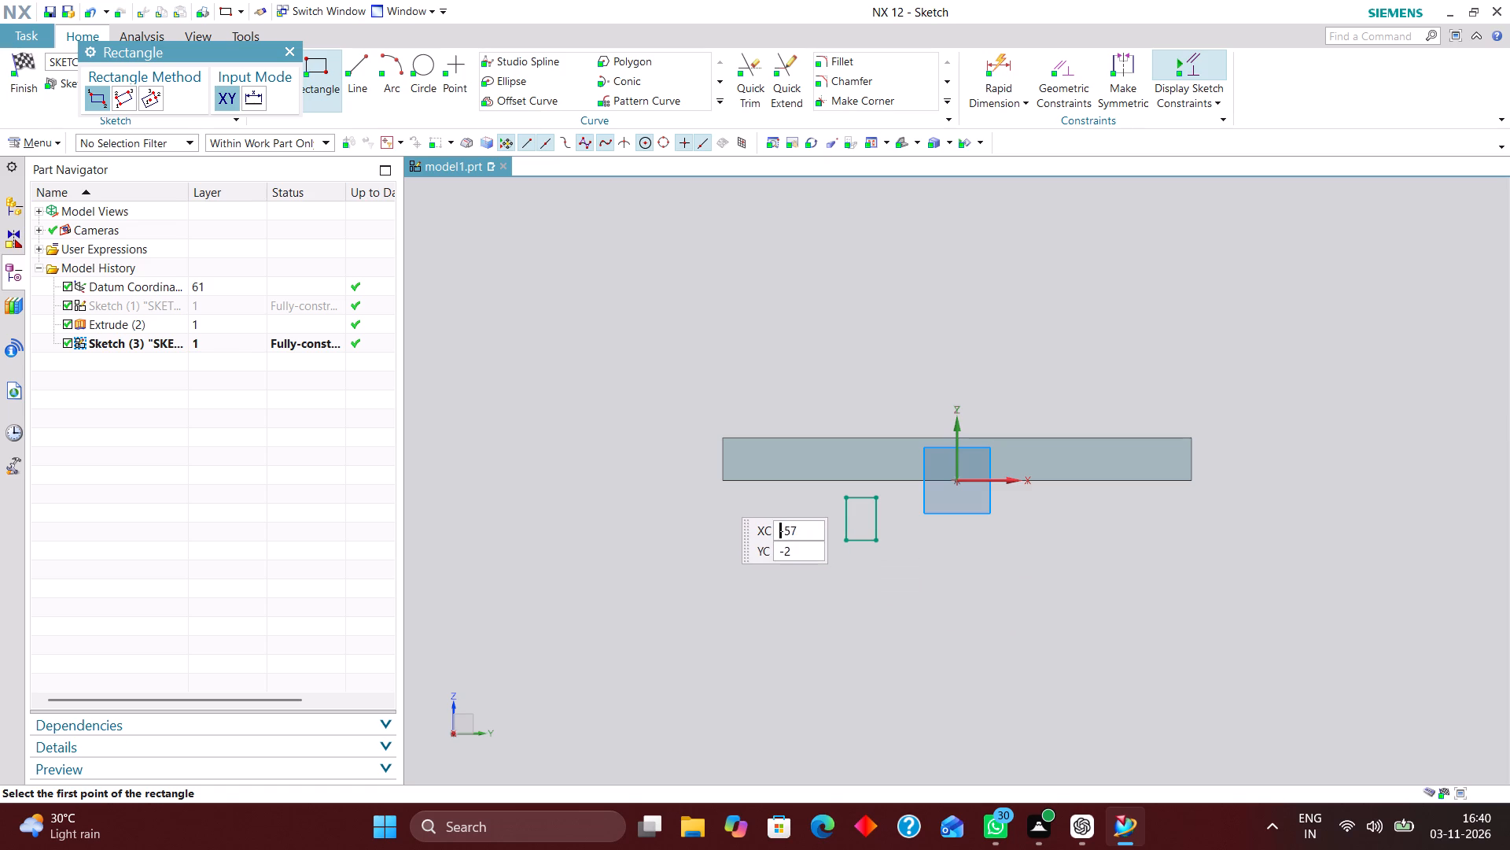
click(296, 54)
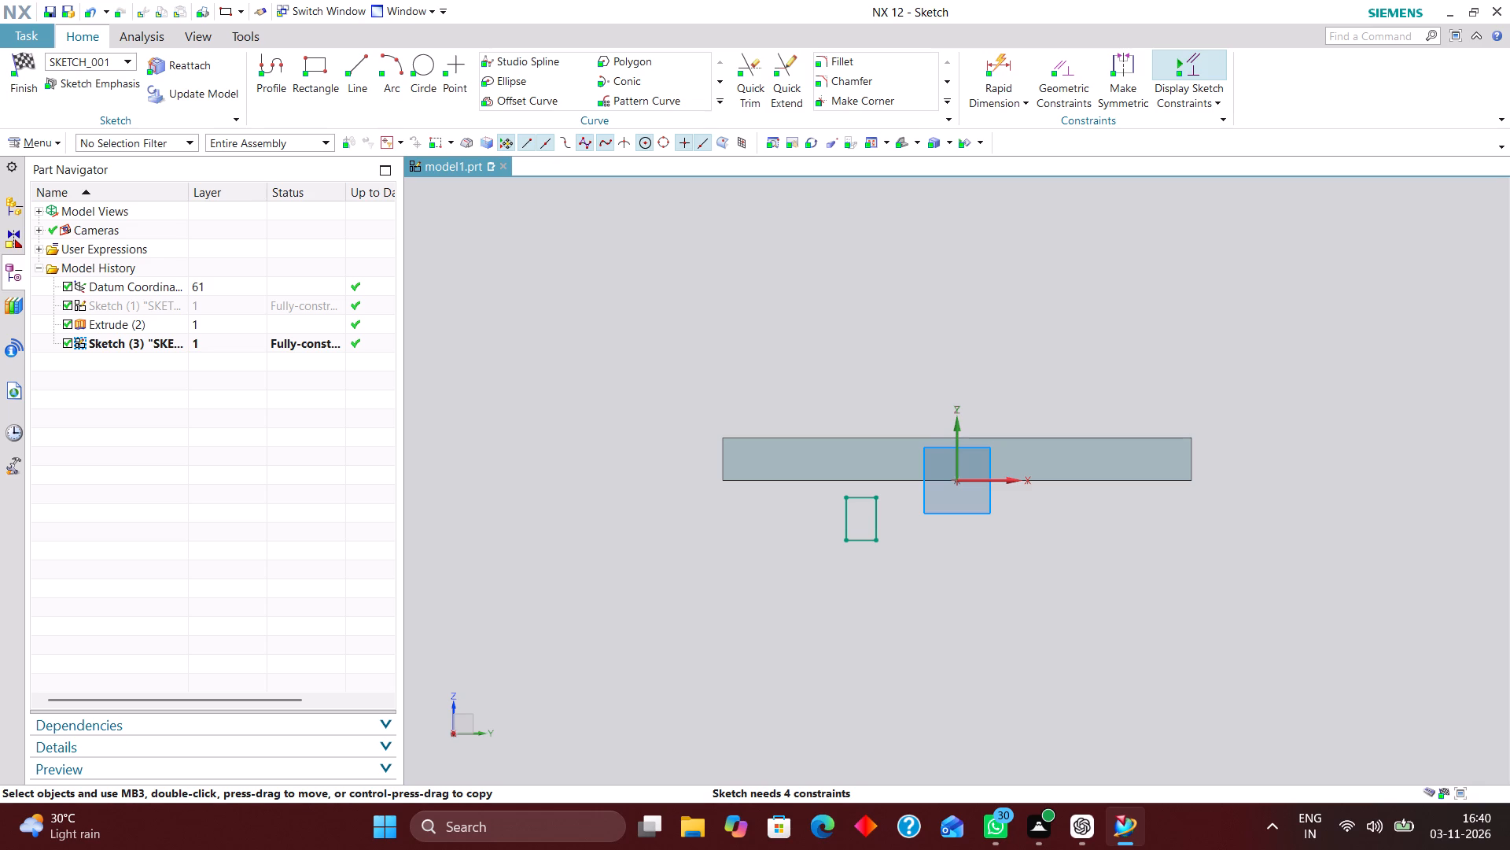
Dimension the small rectangle's outer vertical edge 25 mm from the base's lower corner on the same side.
click(1013, 64)
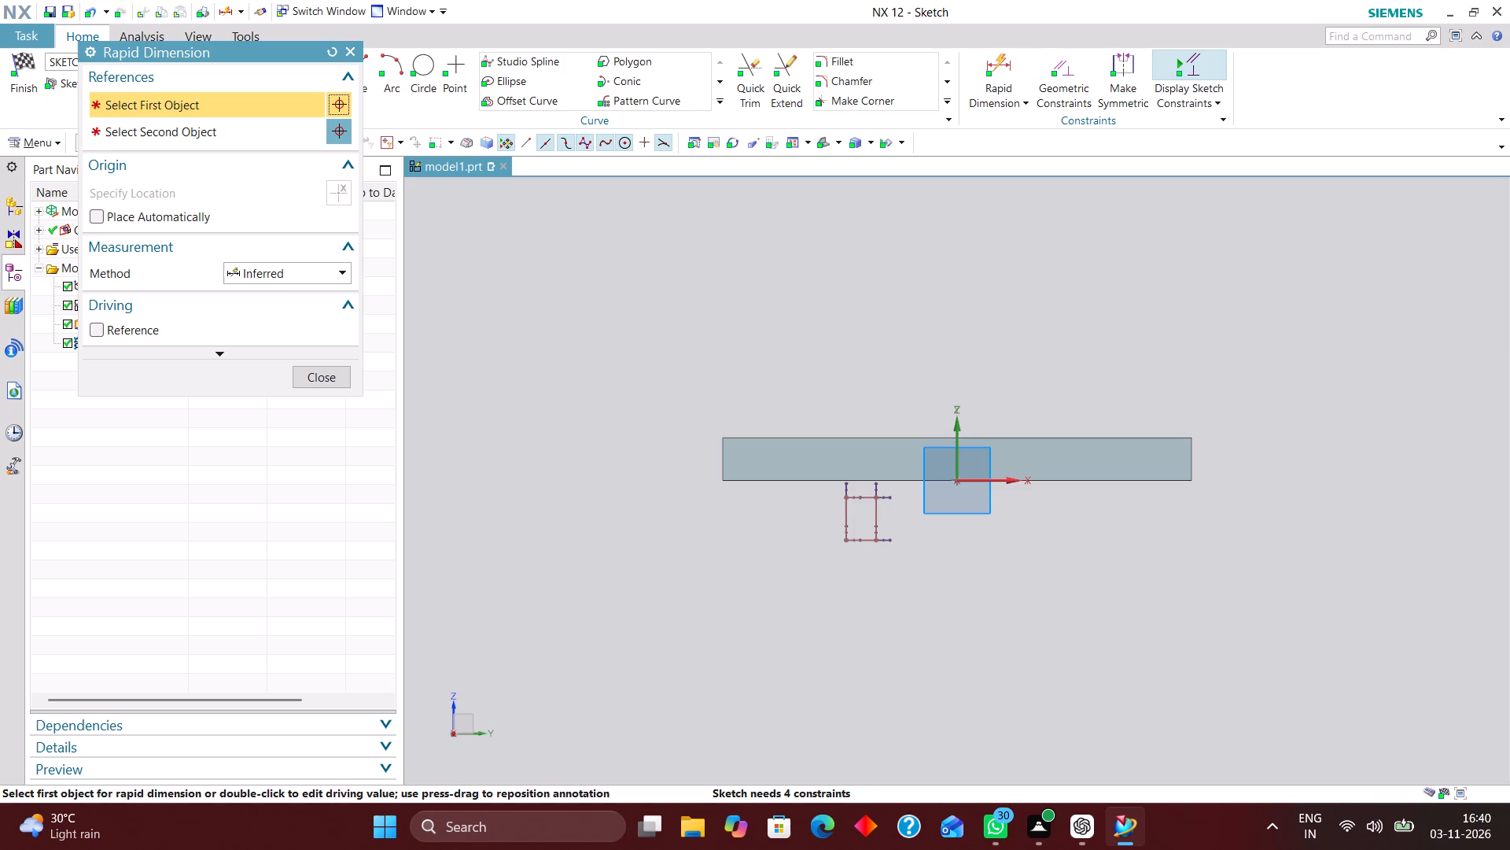
click(716, 481)
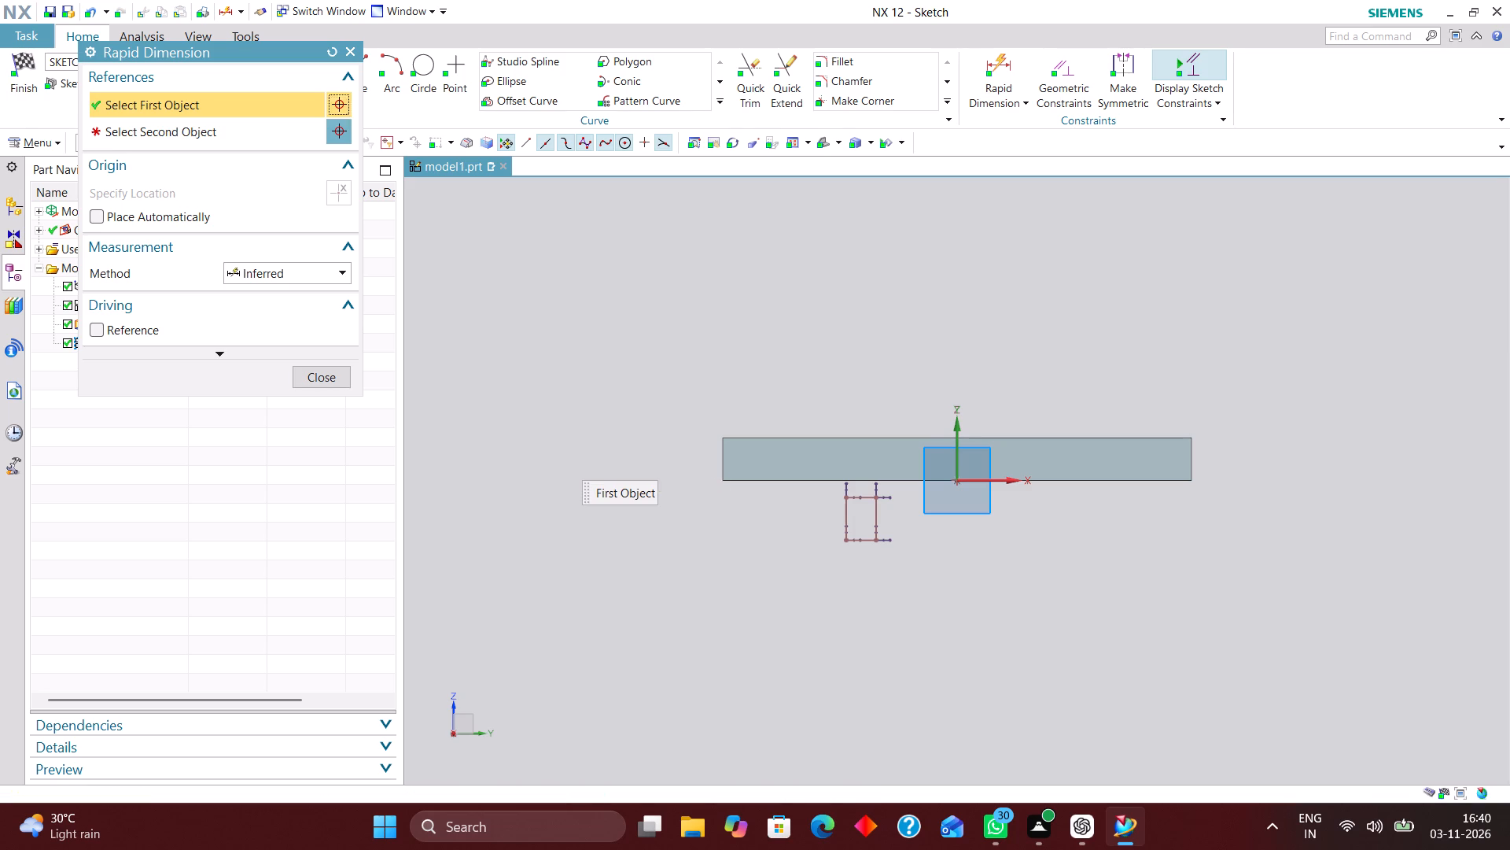
click(849, 530)
click(779, 627)
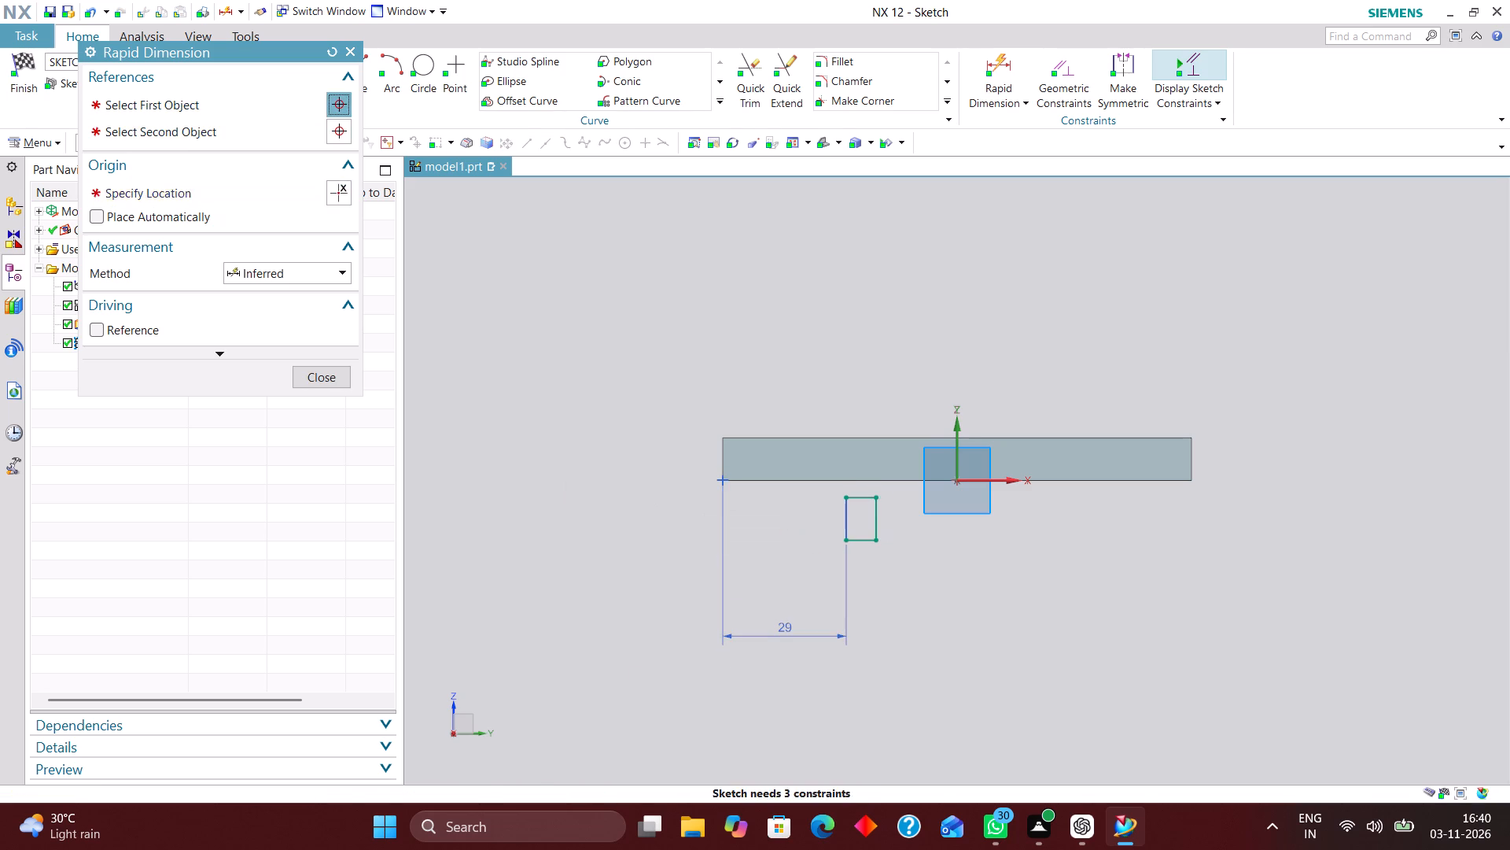
text(25)
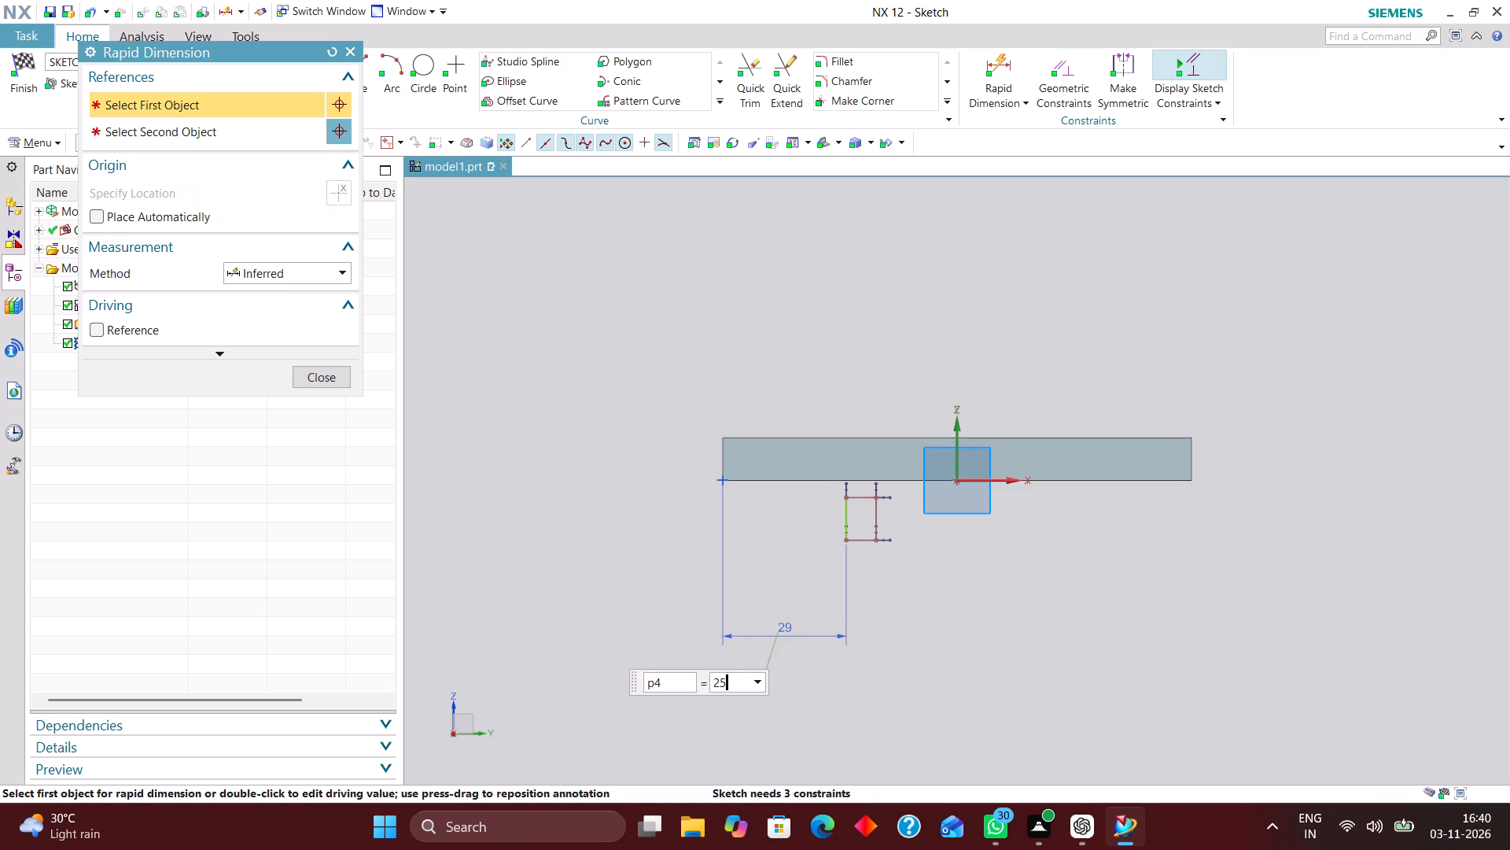
key(Return)
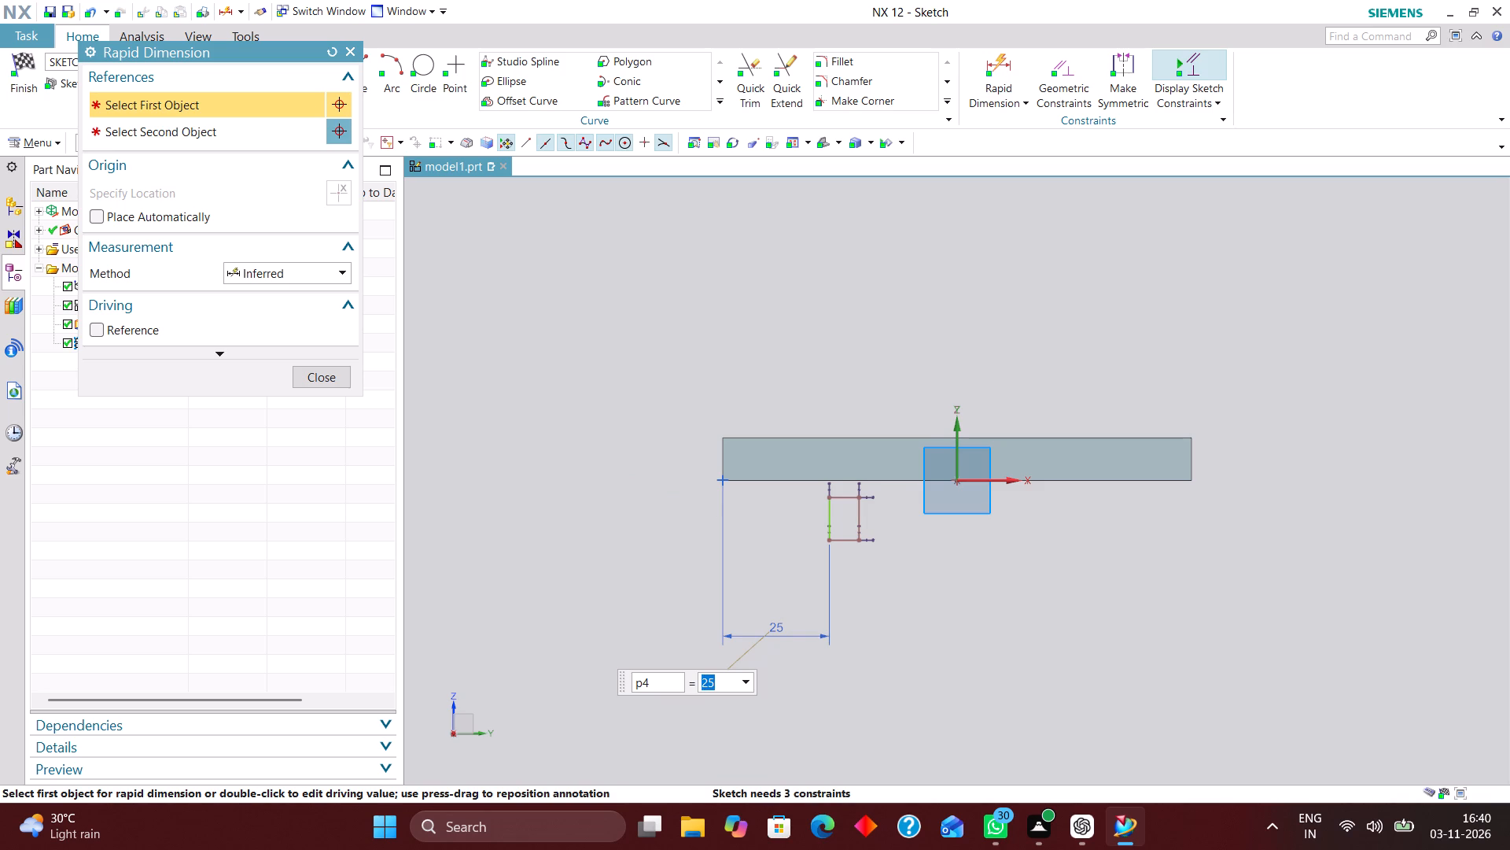
Dimension the small rectangle's inner vertical edge 20 mm from the vertical axis.
scroll(928, 546, up, 1)
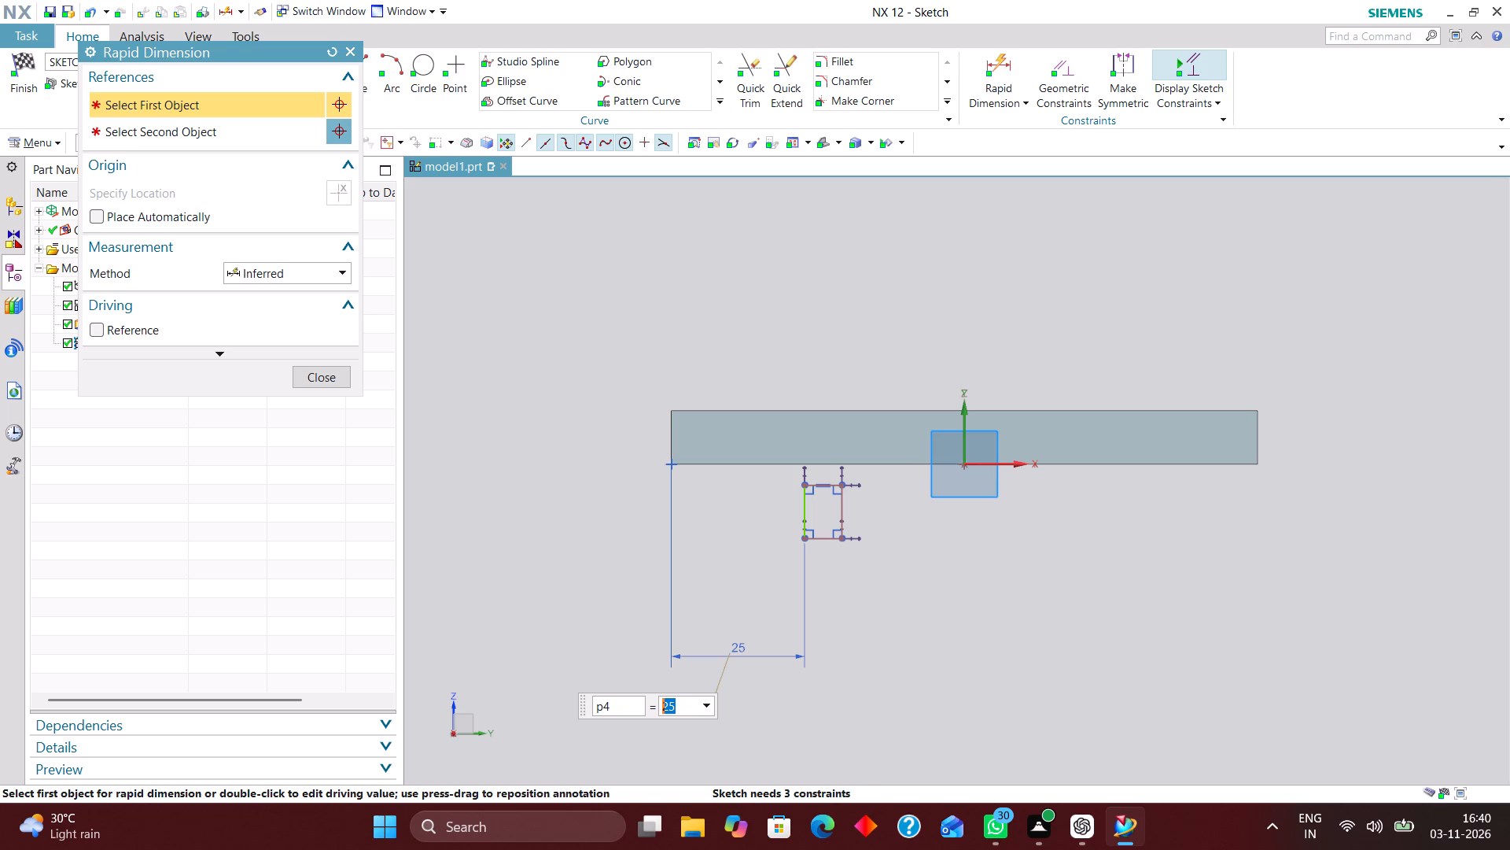
scroll(945, 493, up, 2)
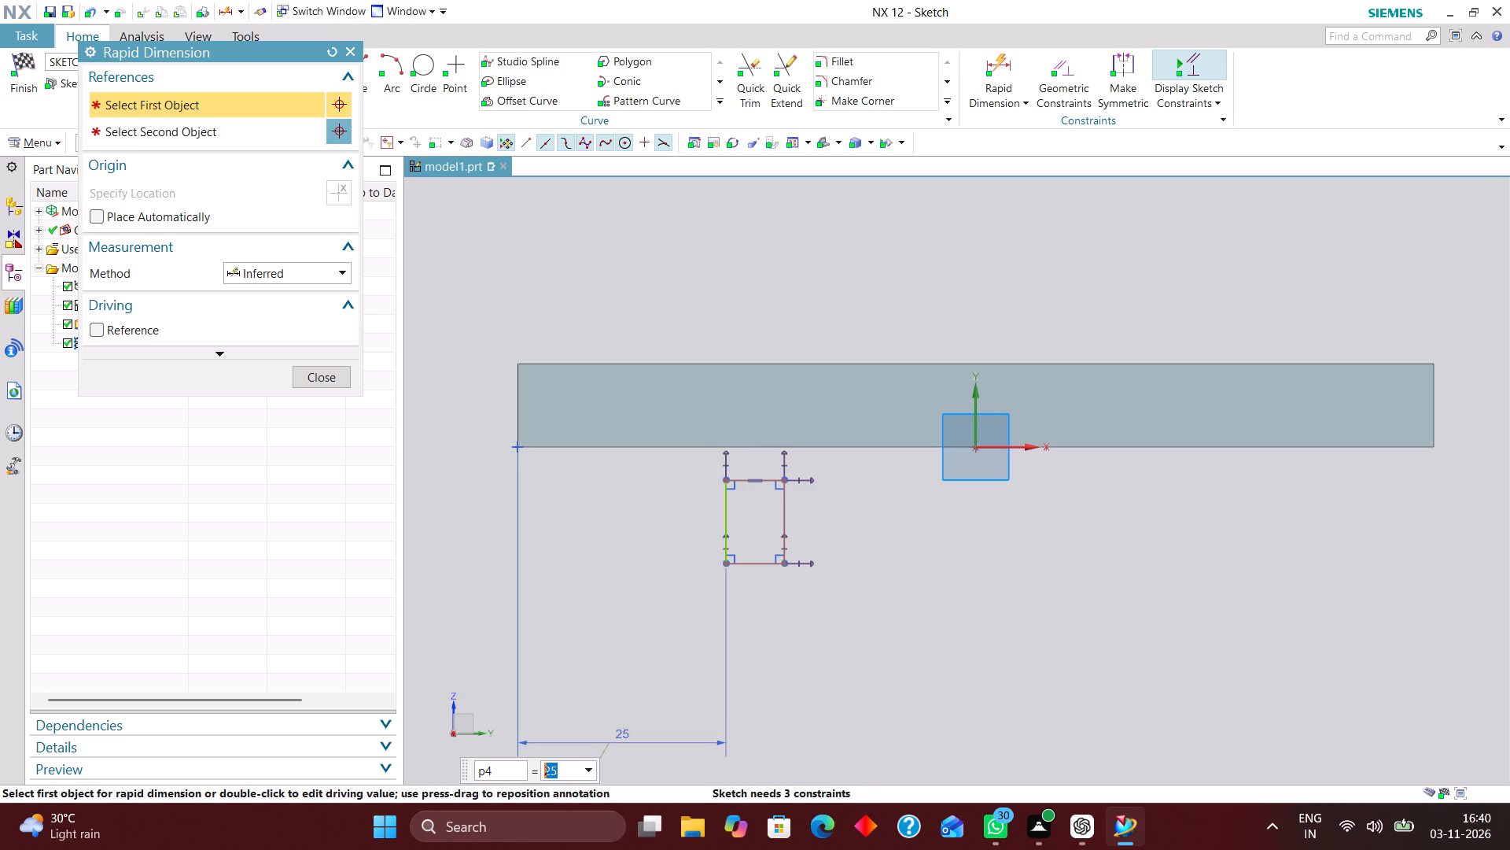
scroll(814, 545, up, 3)
scroll(812, 430, down, 3)
click(786, 501)
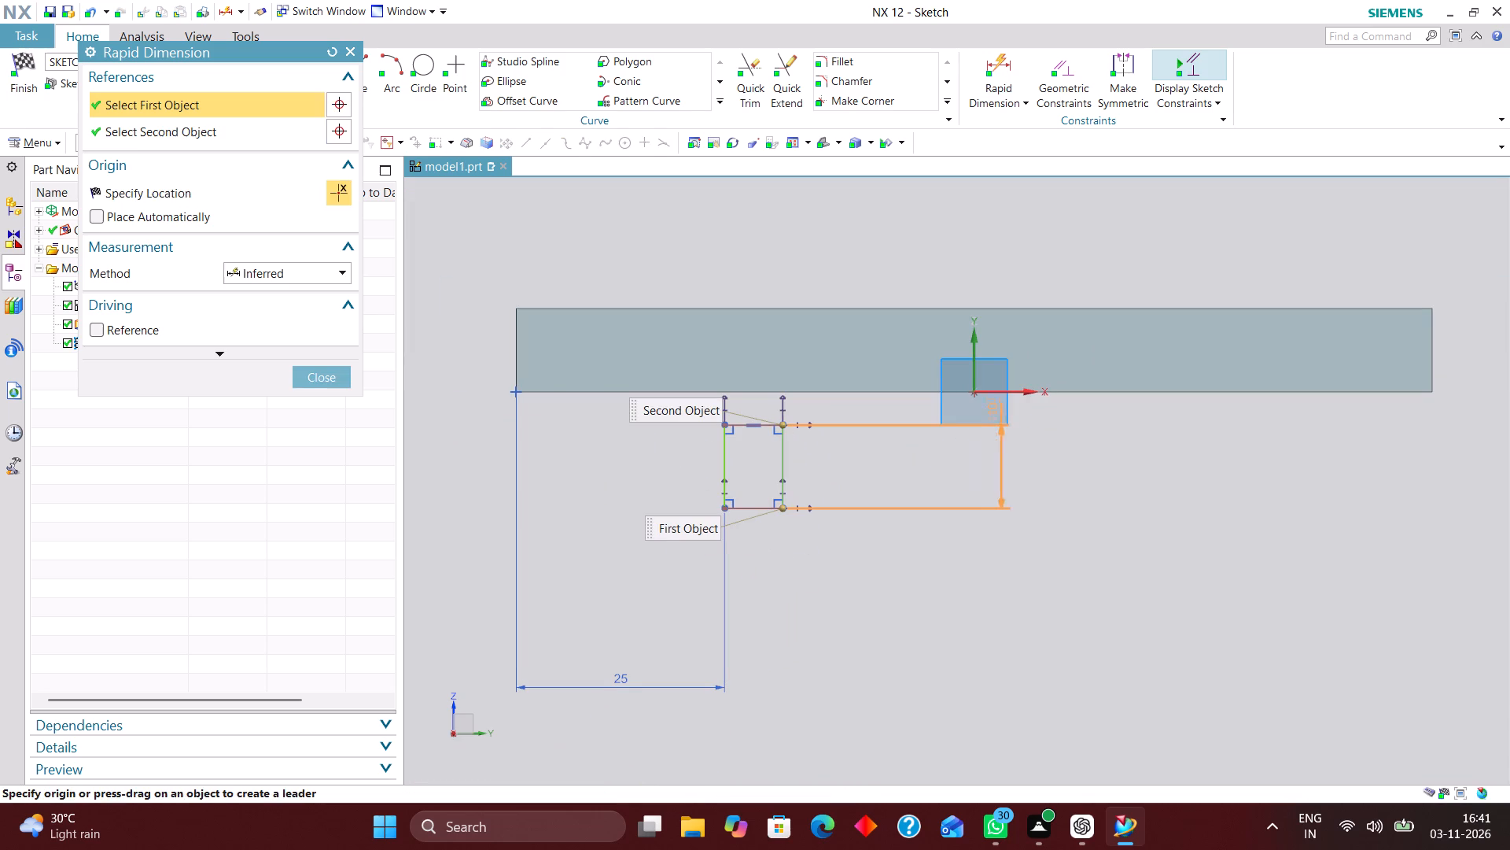
click(970, 367)
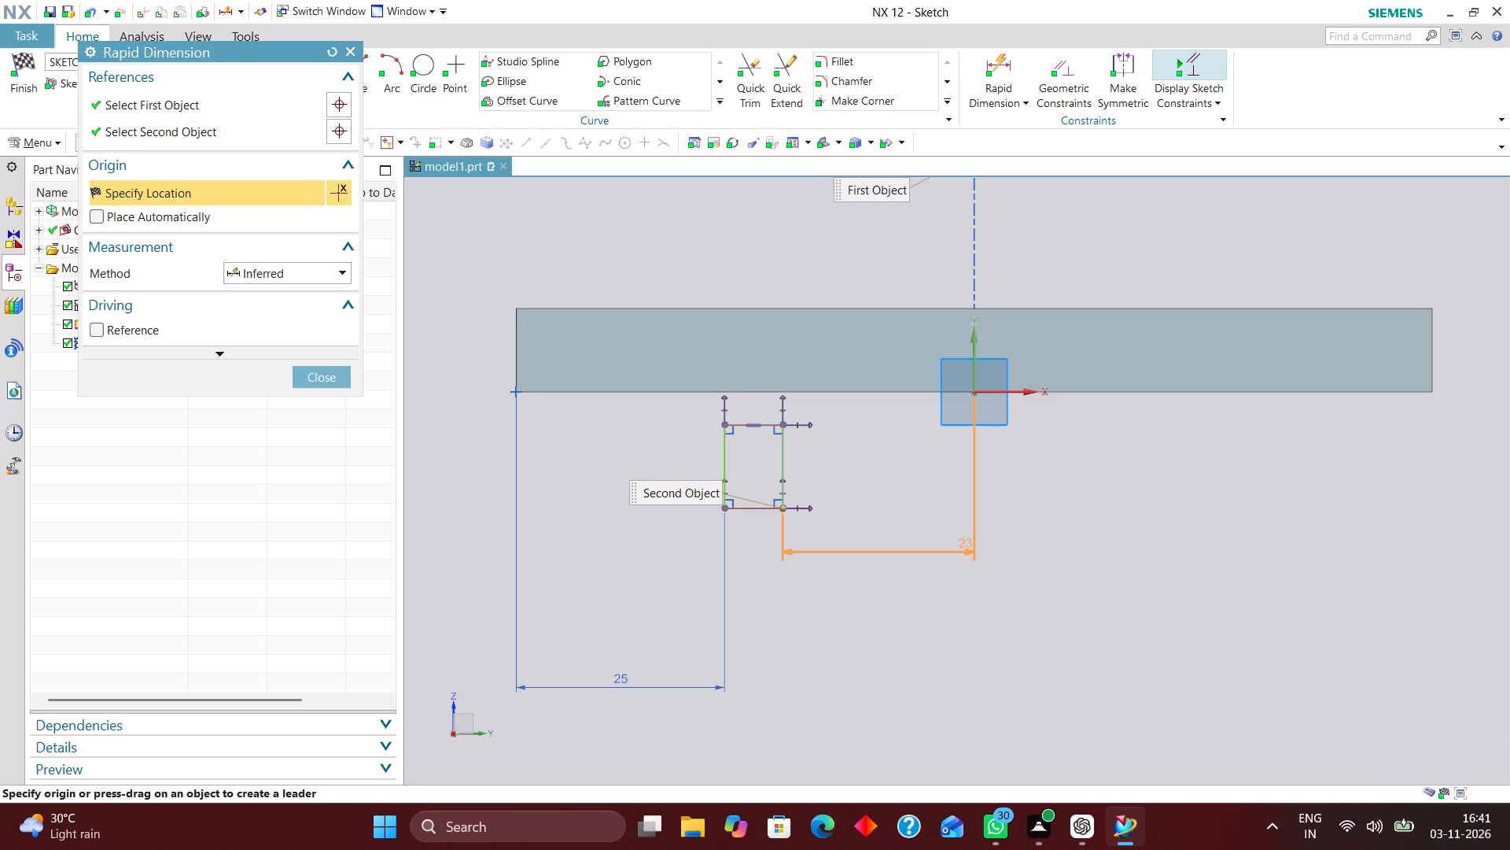
click(885, 555)
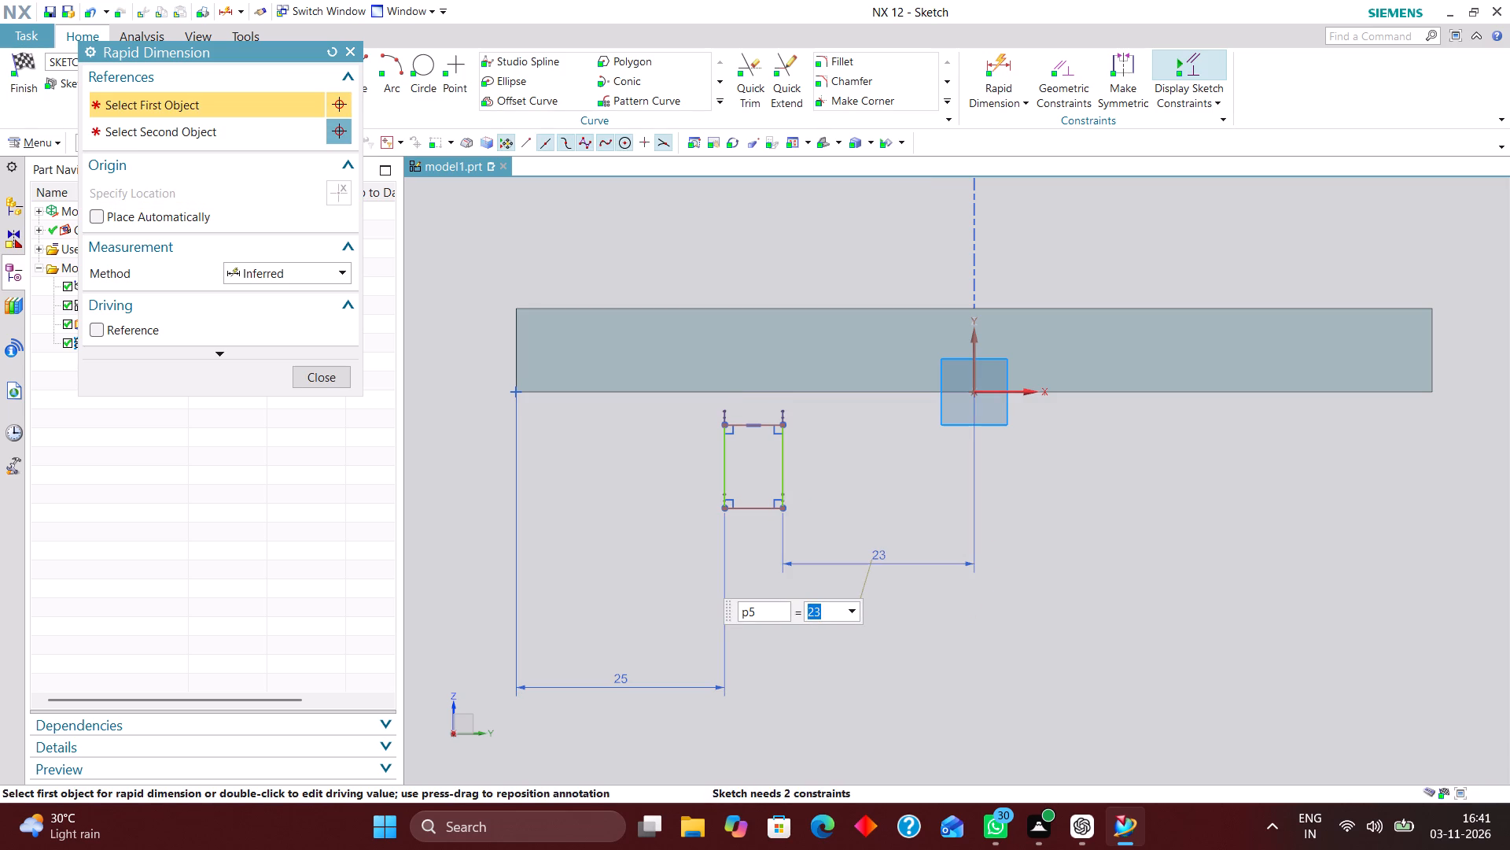
text(20)
key(Return)
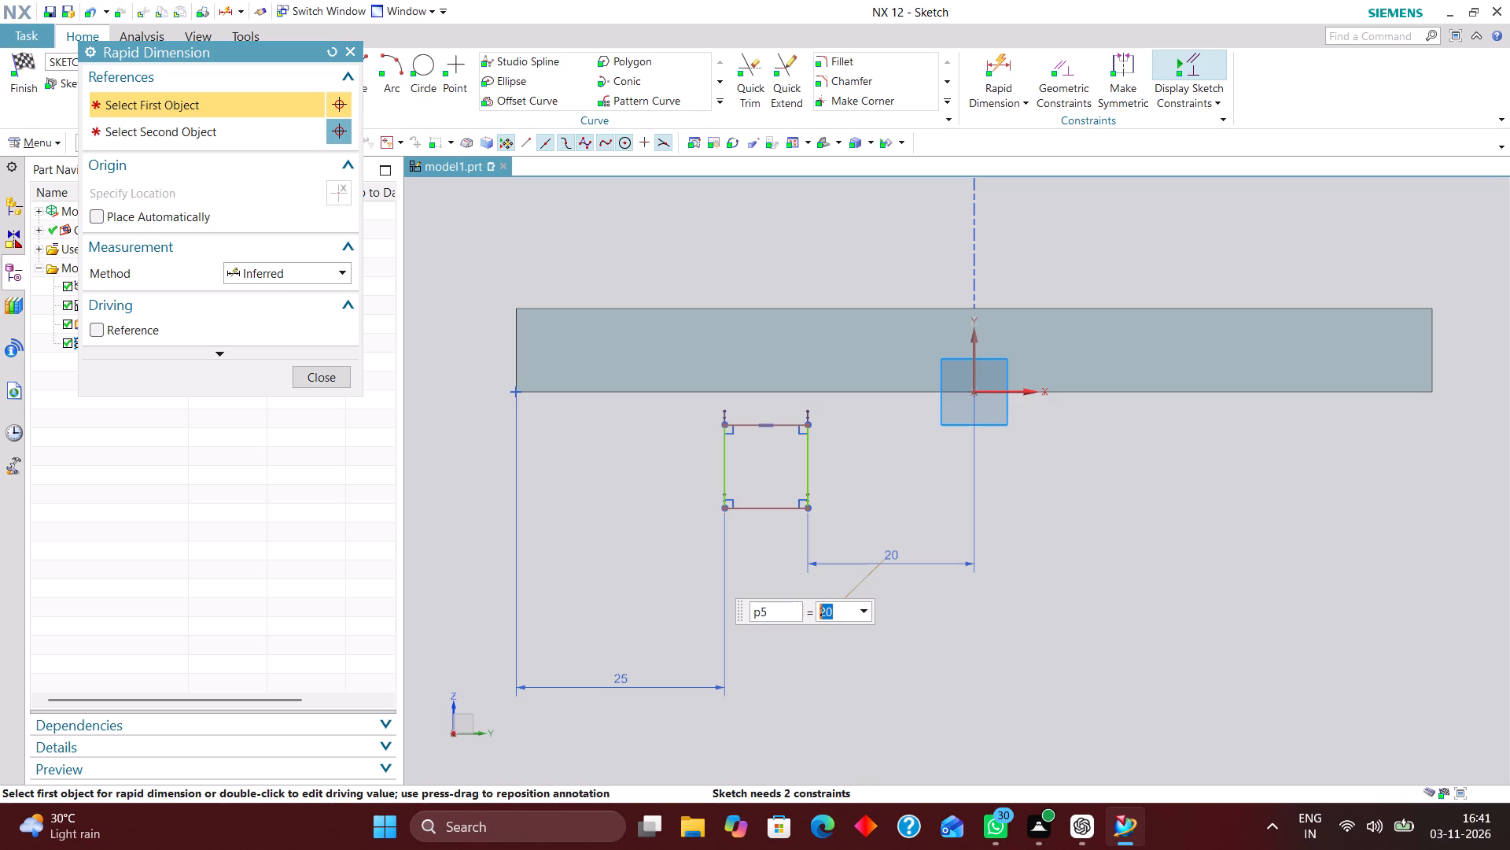
Constrain the midpoint of the small rectangle's upper edge onto the horizontal axis along the base's underside.
click(1060, 66)
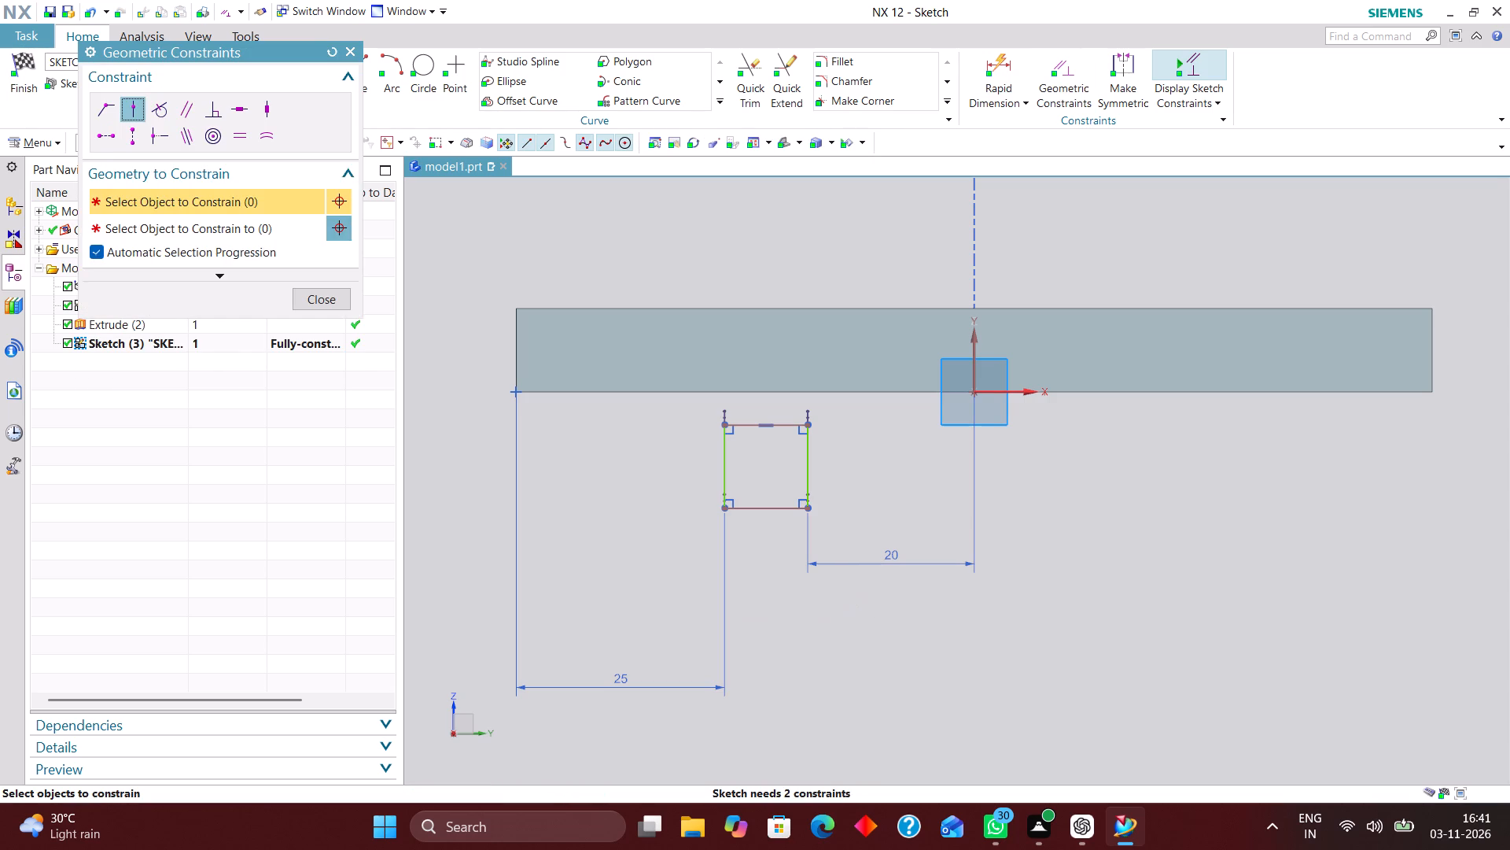
click(764, 423)
click(1012, 390)
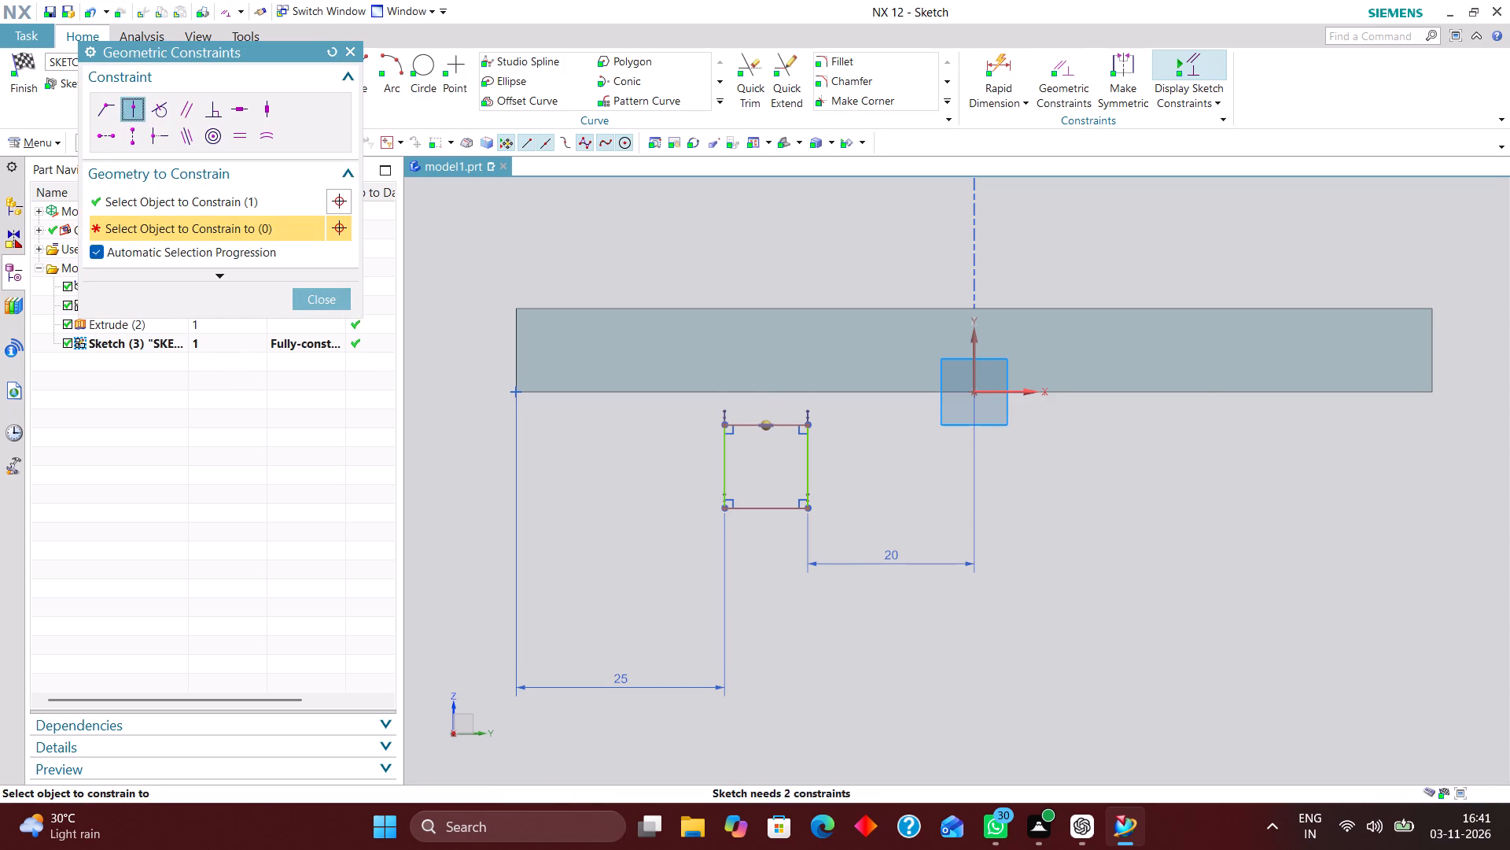
Dimension the small rectangle's height from its outer vertical edge and set it to 5 mm.
click(996, 61)
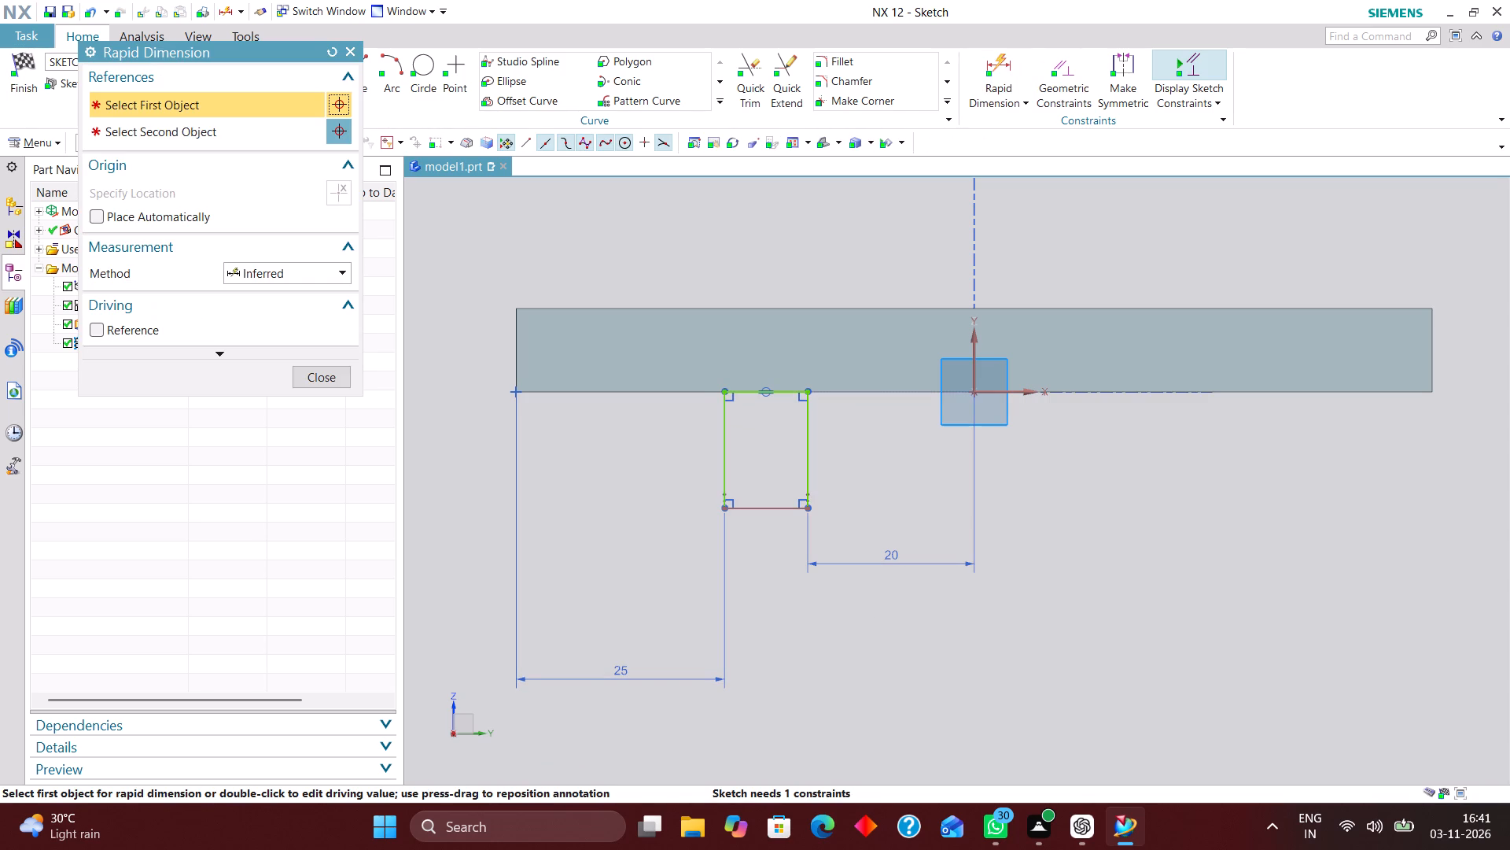
click(724, 473)
click(657, 456)
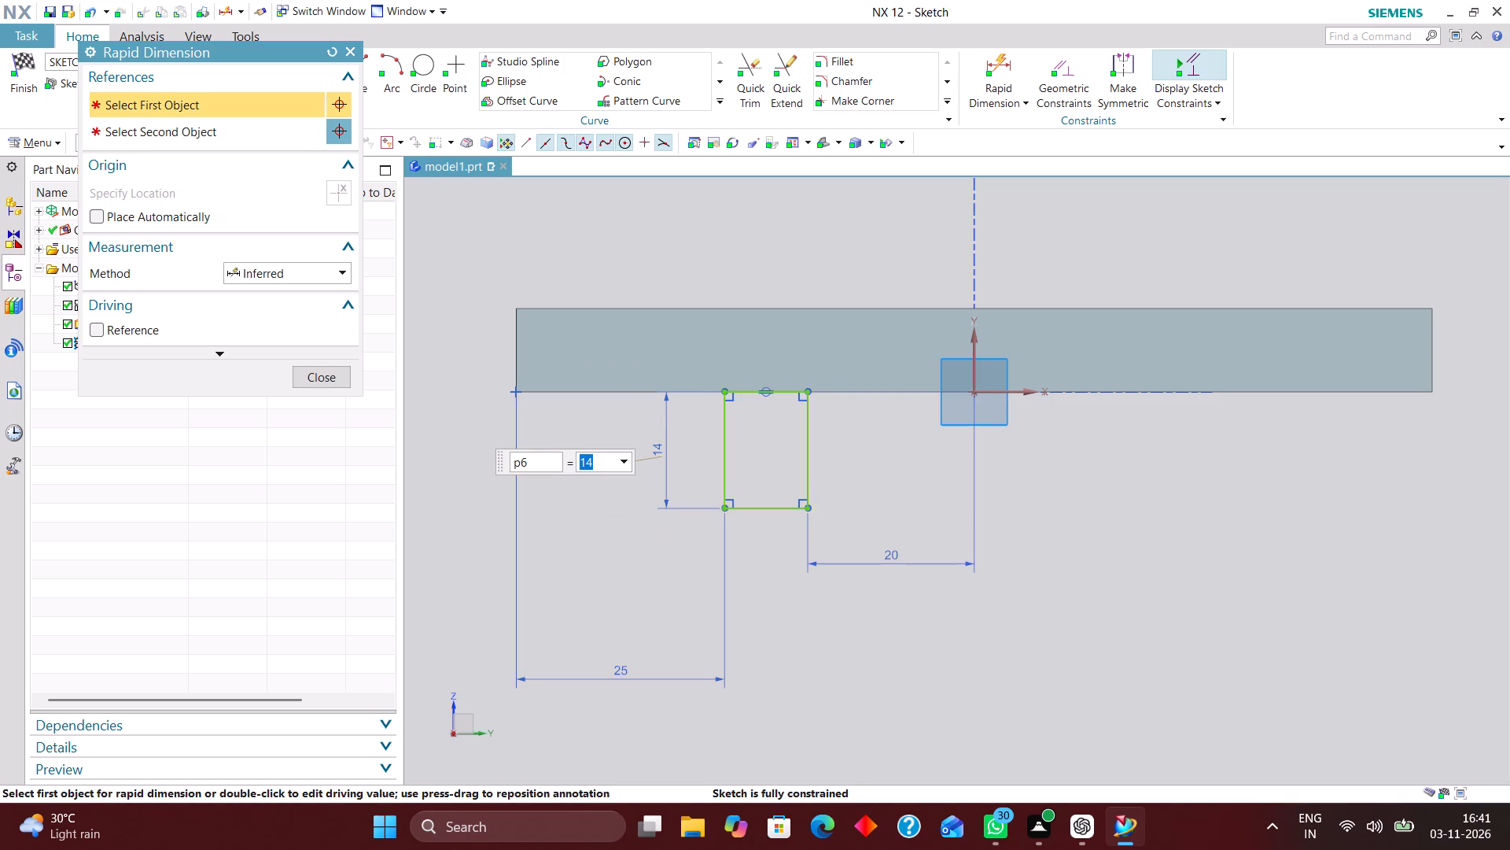
key(5)
key(Return)
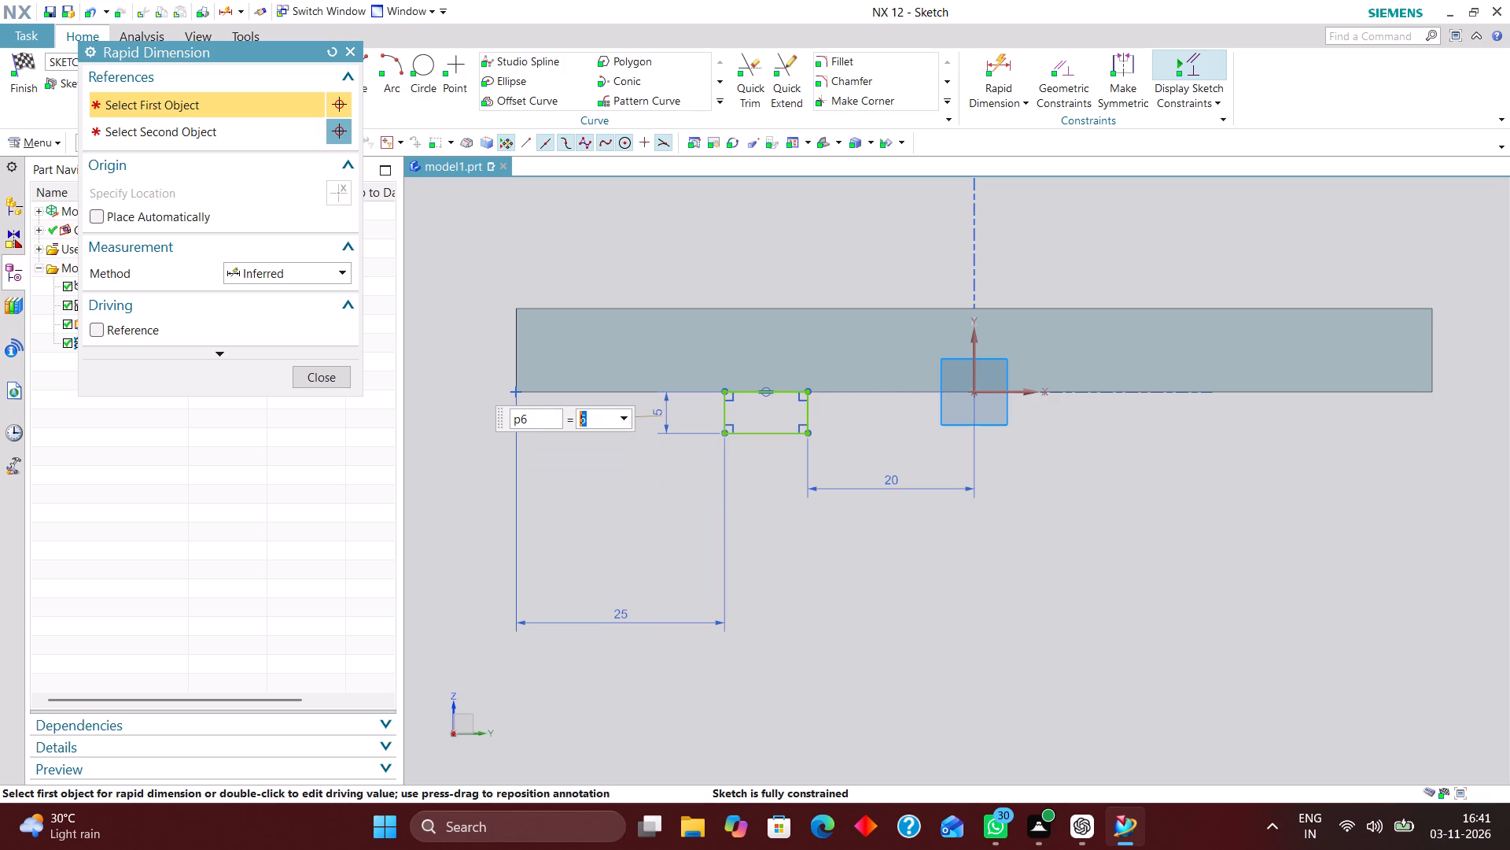
Finish the small rectangle's sketch and return to the 3D model.
click(343, 370)
click(35, 61)
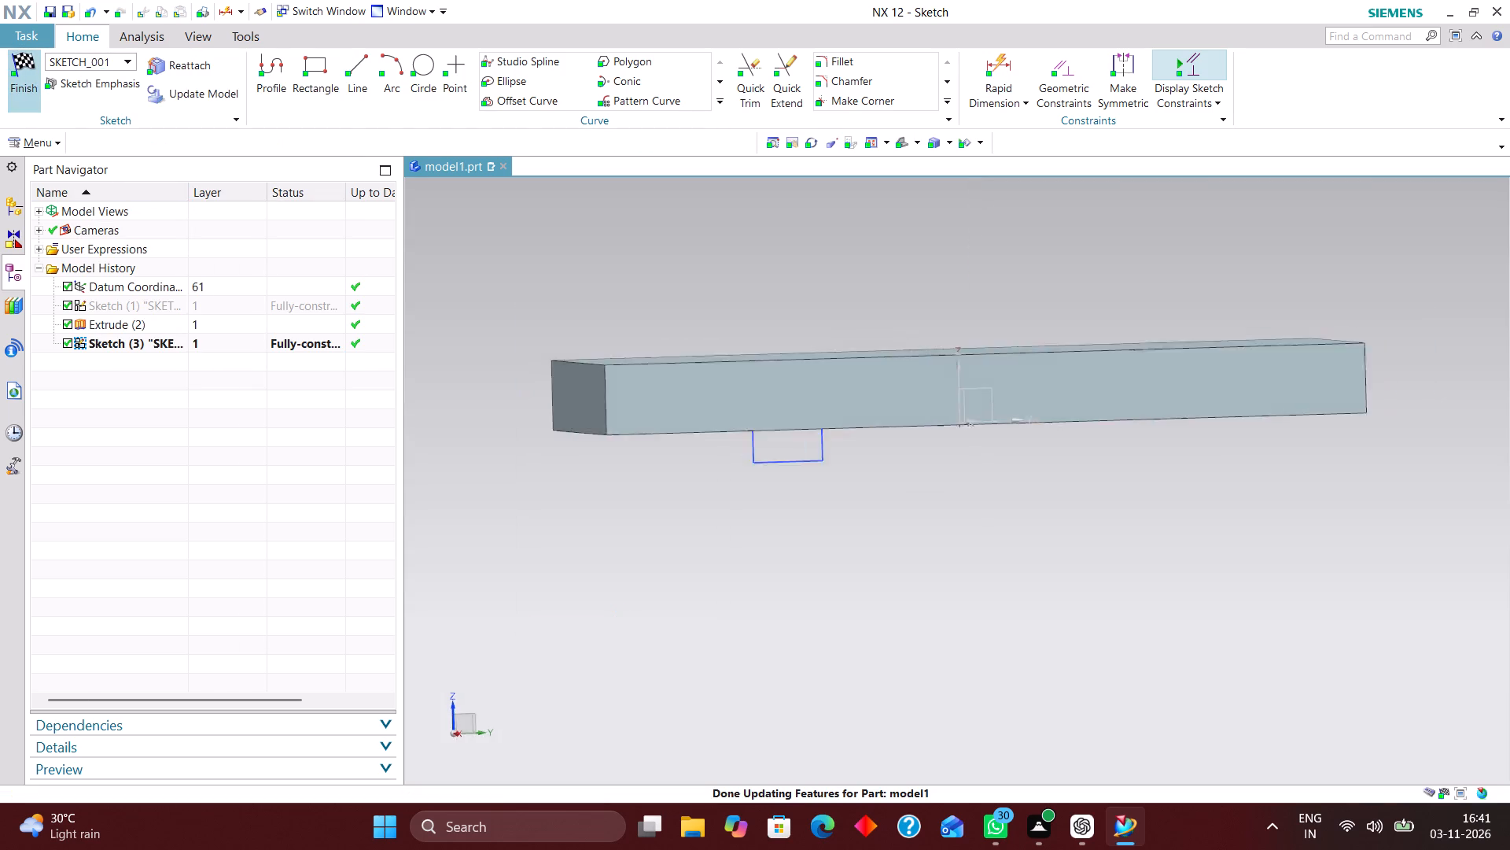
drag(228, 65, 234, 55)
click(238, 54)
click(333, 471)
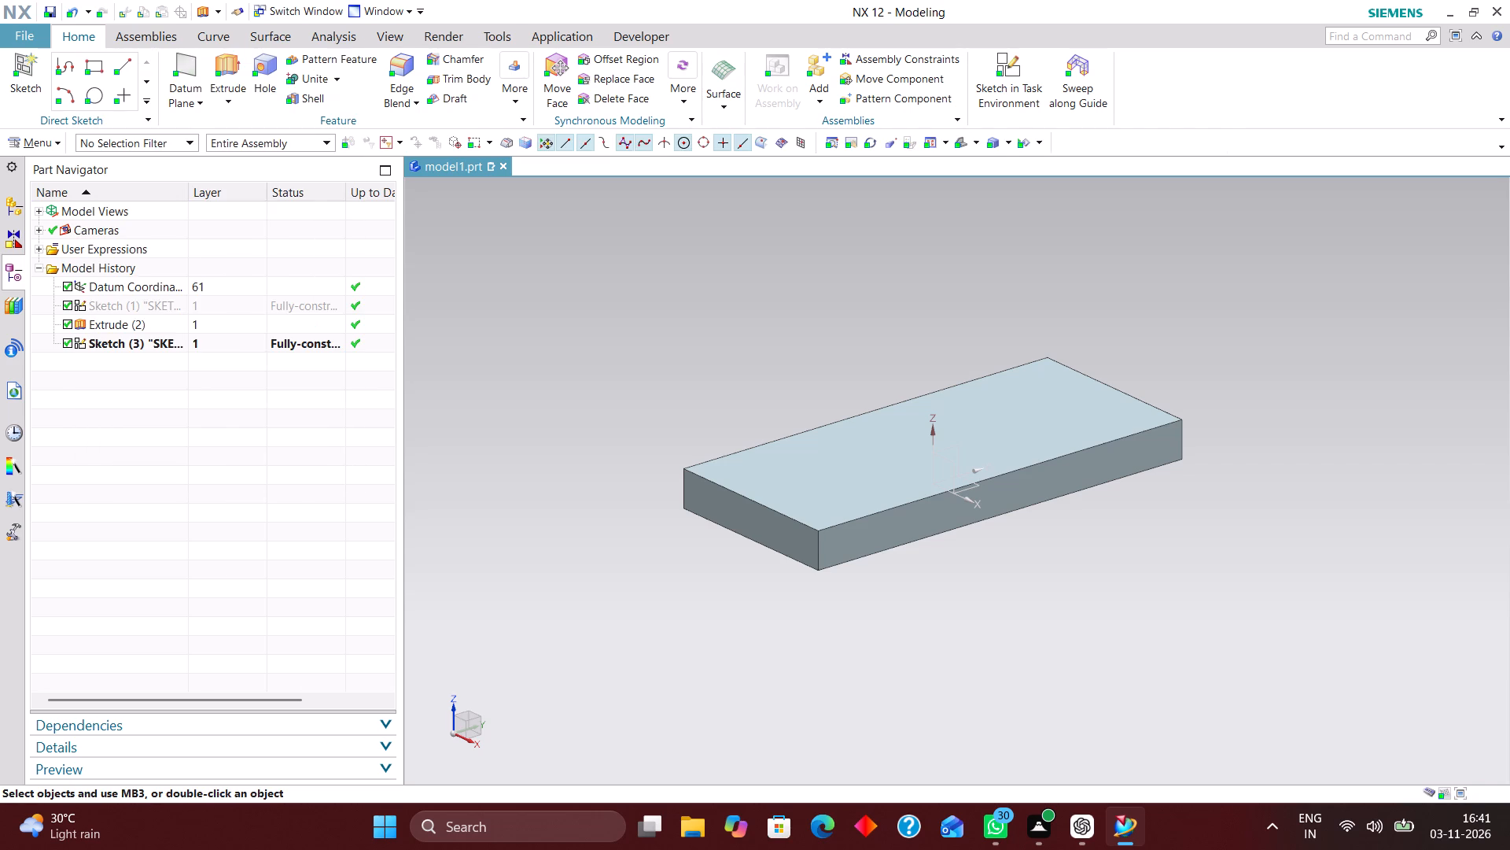
Extrude the small rectangle's sketch with a symmetric value of 25 mm, without any Boolean.
click(222, 54)
drag(241, 50, 241, 51)
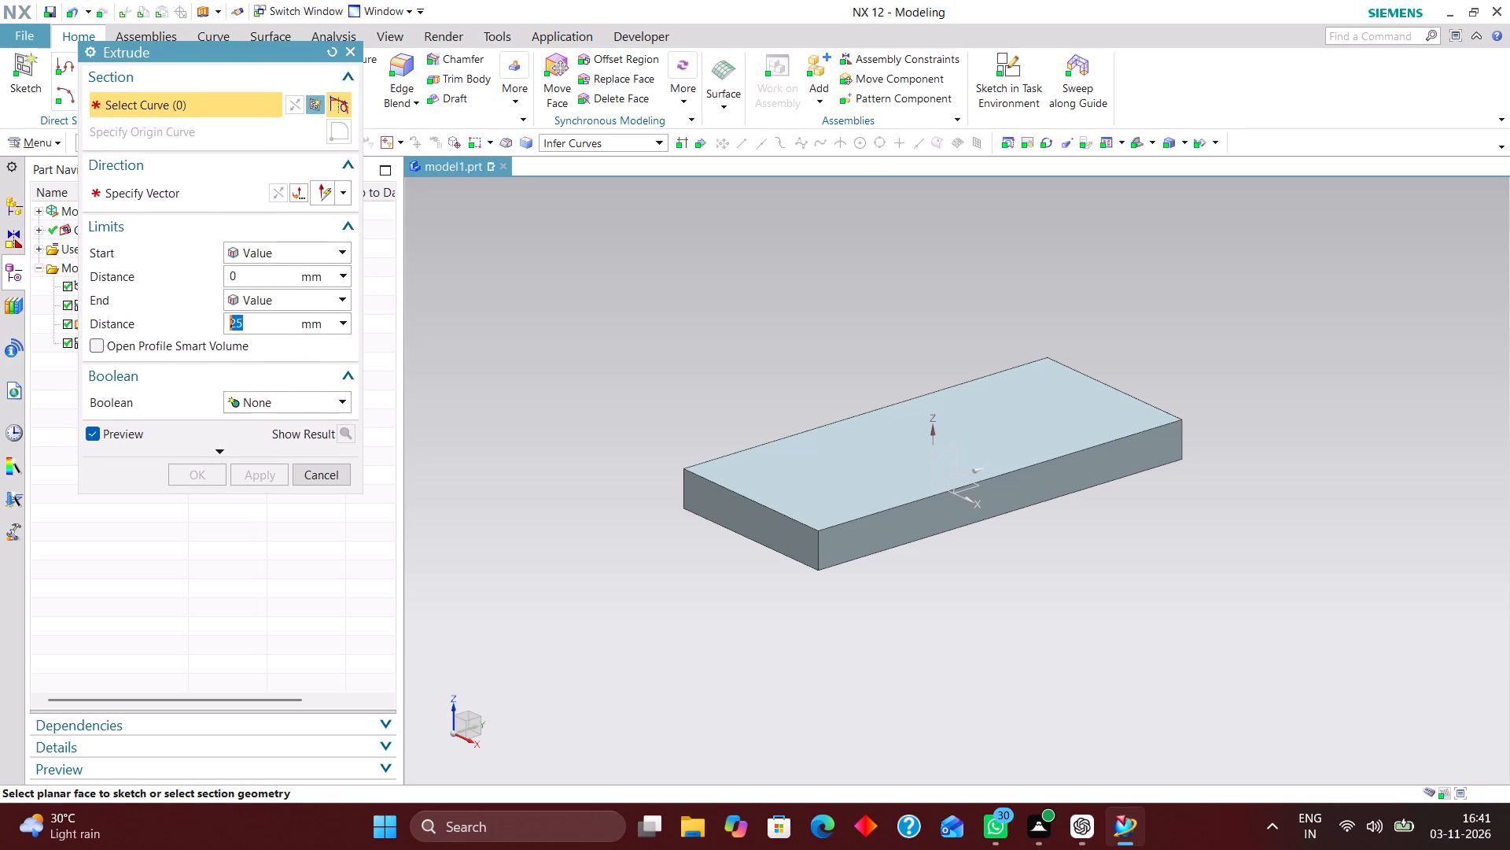
drag(241, 51, 329, 65)
click(111, 339)
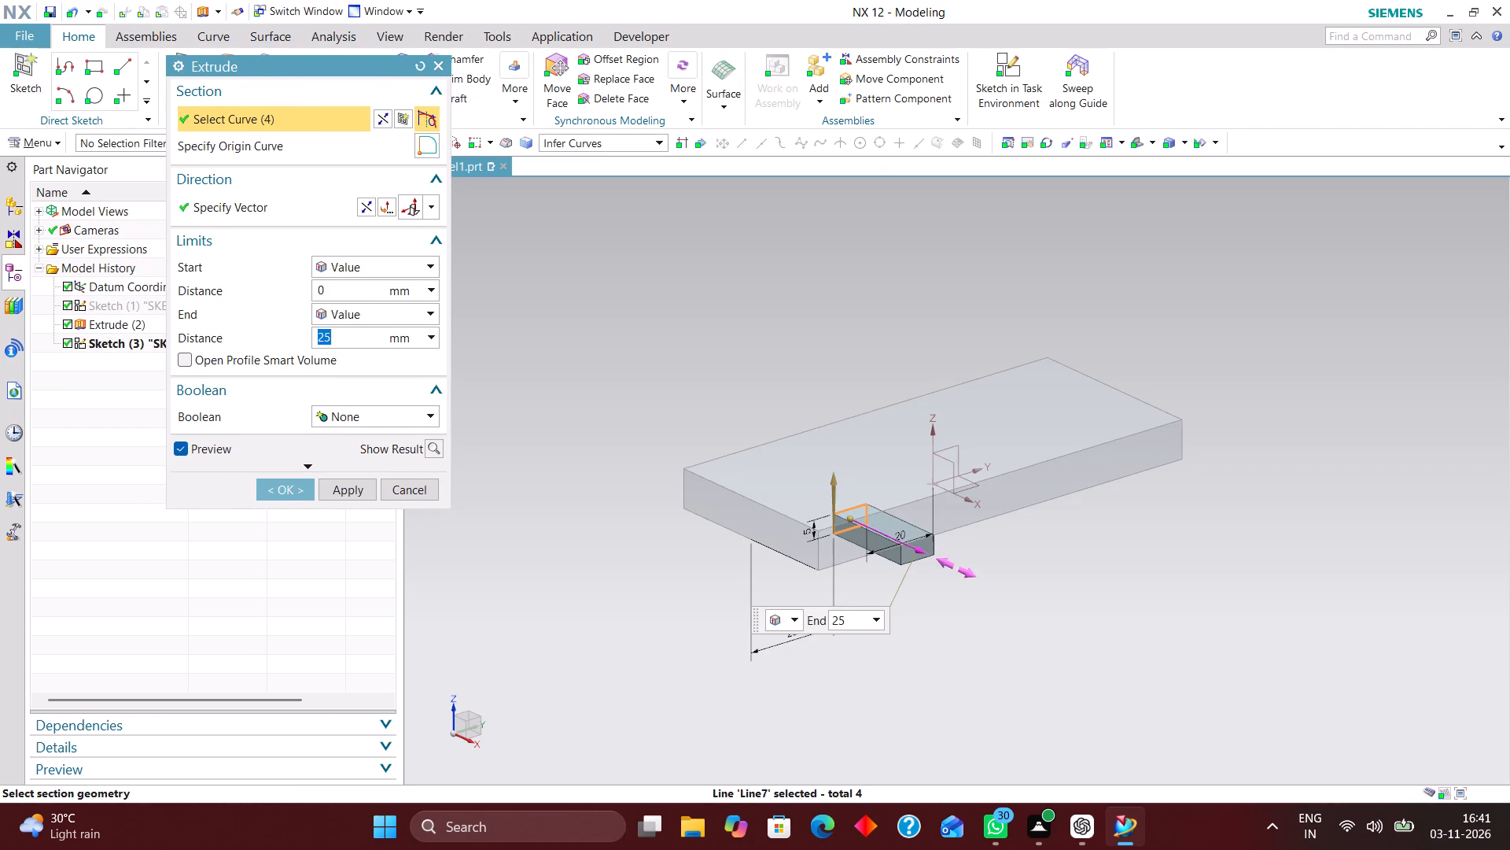
middle_drag(932, 549, 1051, 563)
scroll(1059, 564, up, 1)
right_drag(1314, 487, 1165, 493)
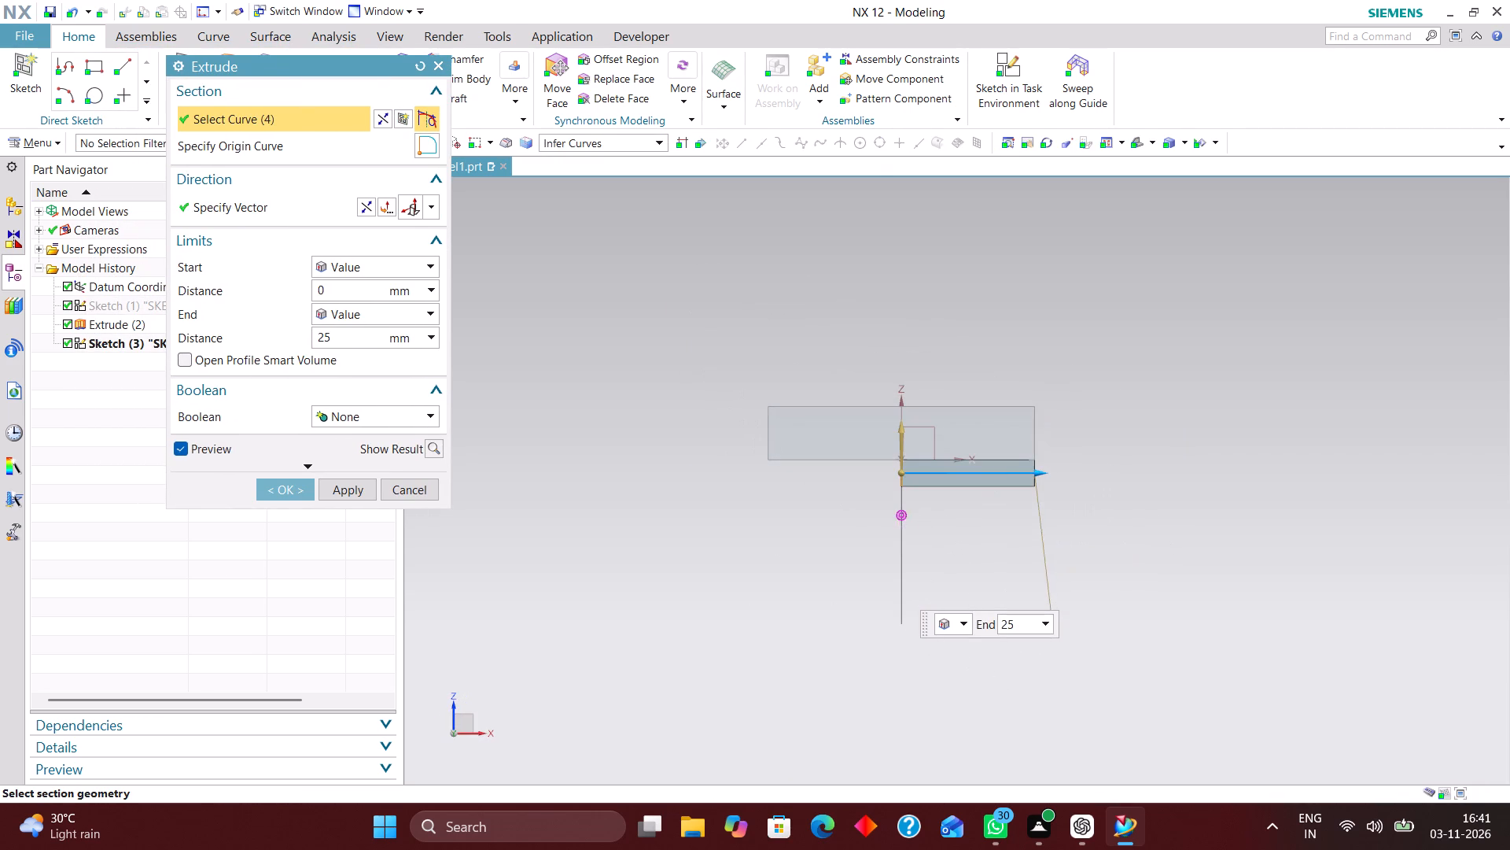
drag(900, 478, 772, 460)
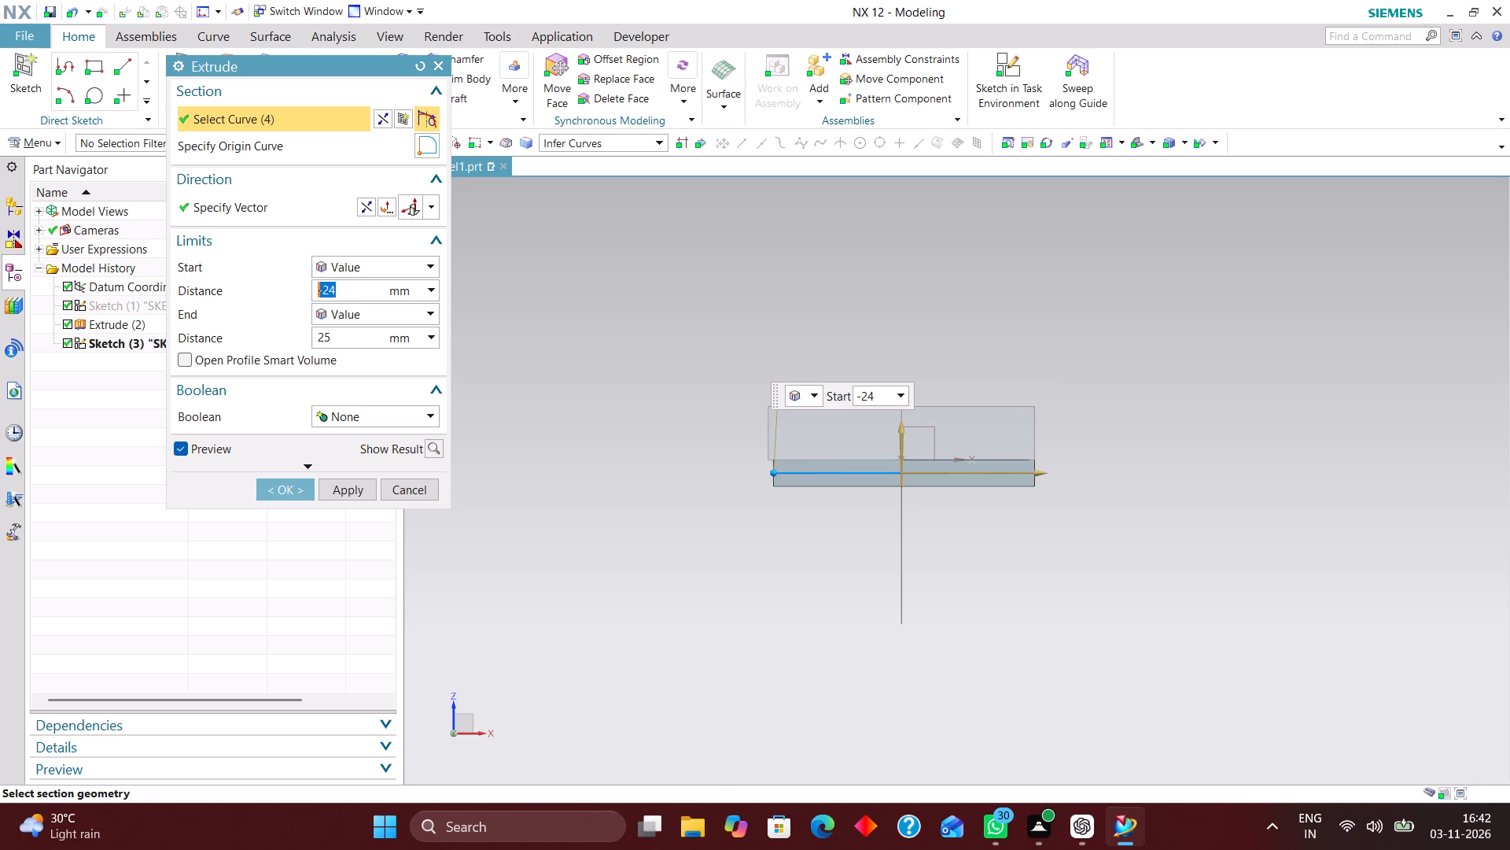
click(398, 263)
click(392, 303)
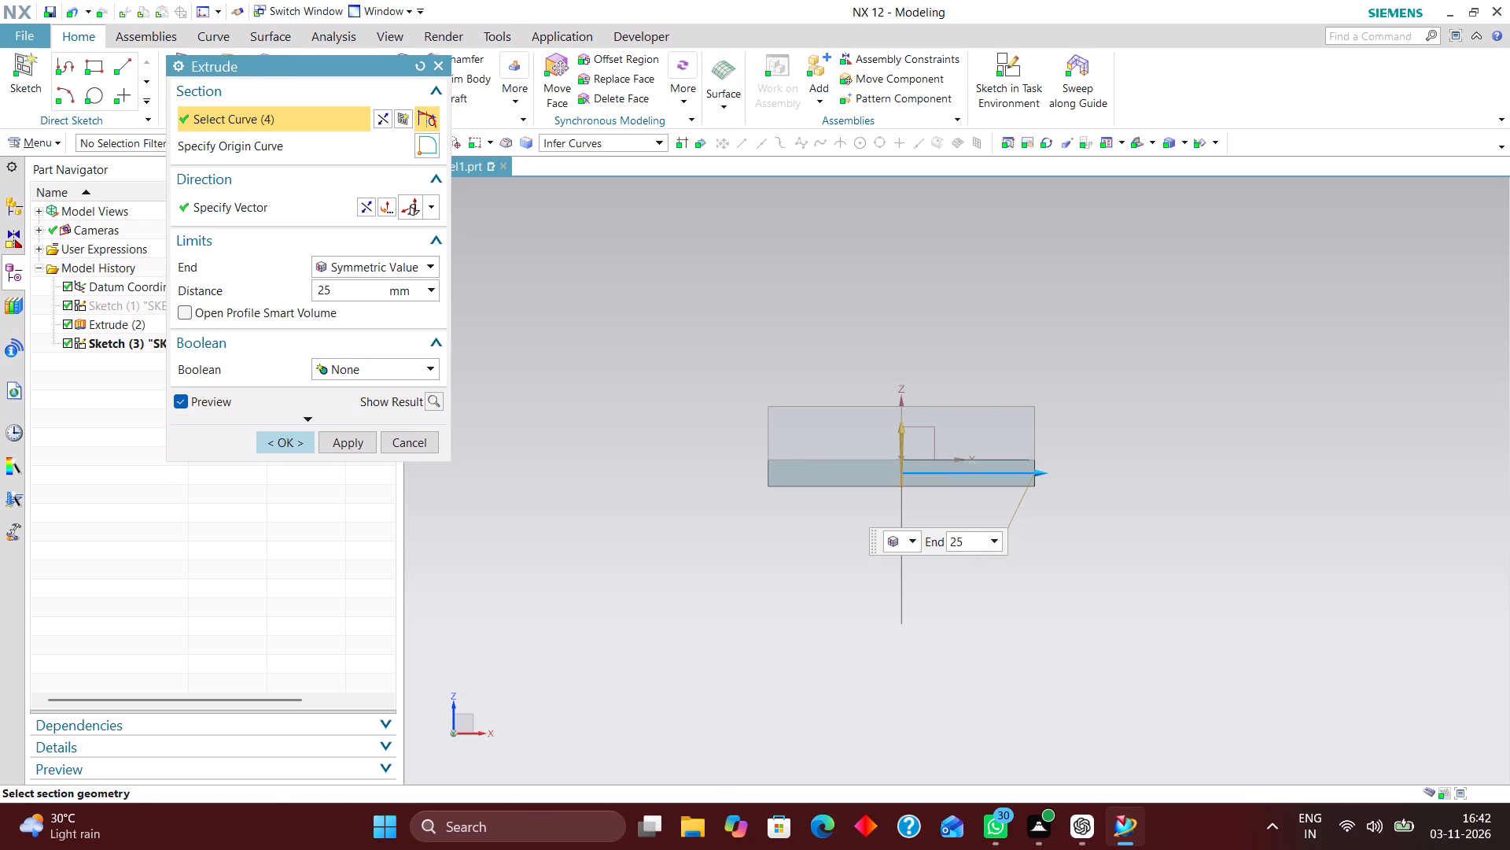
click(278, 436)
Hide the small rectangle's sketch on the underside of the extruded block.
middle_drag(1181, 410, 1075, 381)
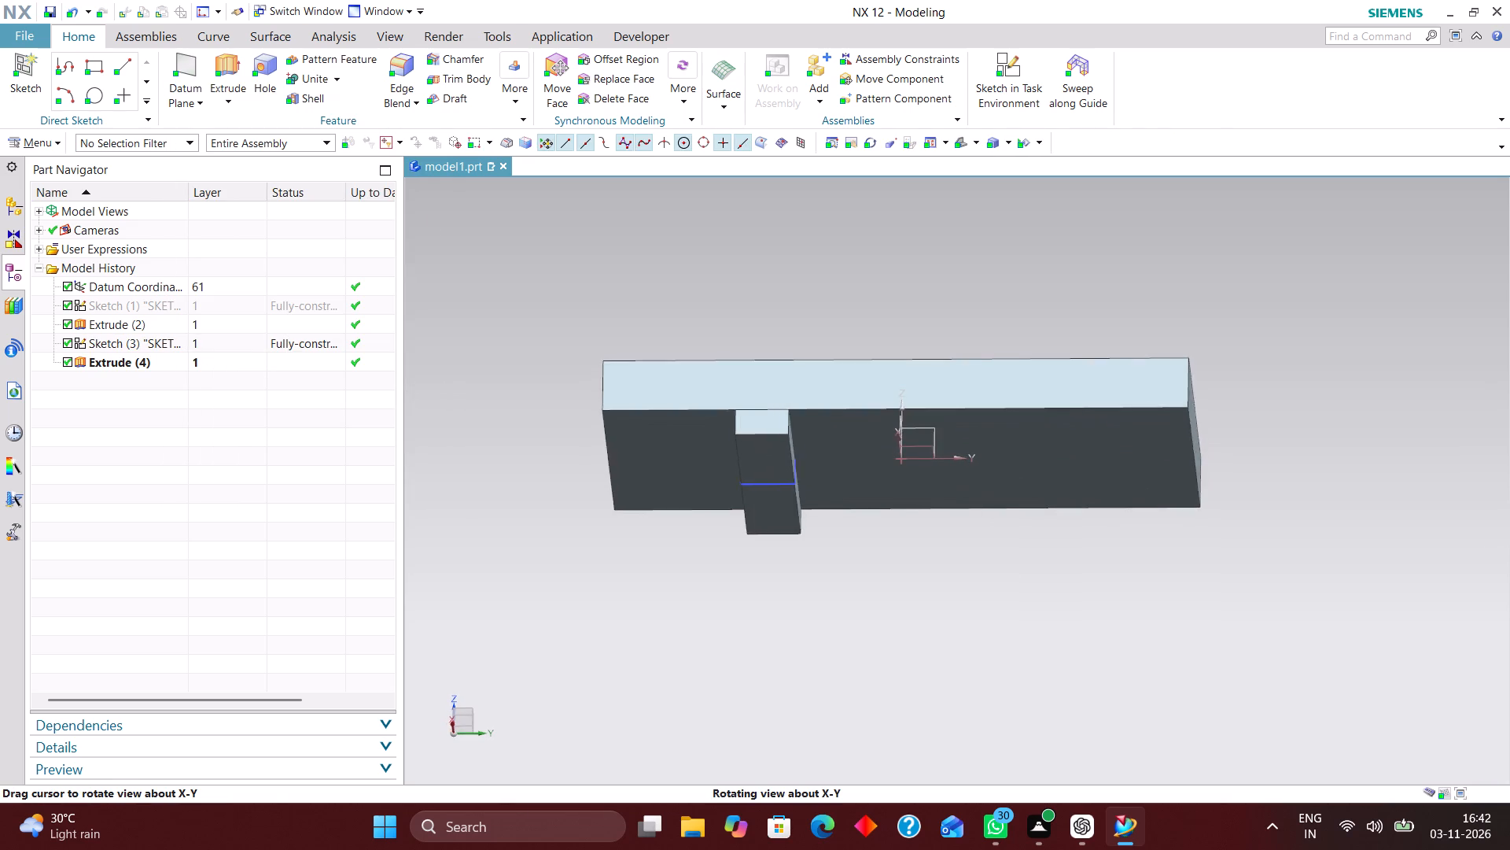
middle_drag(1075, 381, 1075, 380)
scroll(753, 511, up, 3)
right_drag(783, 460, 786, 572)
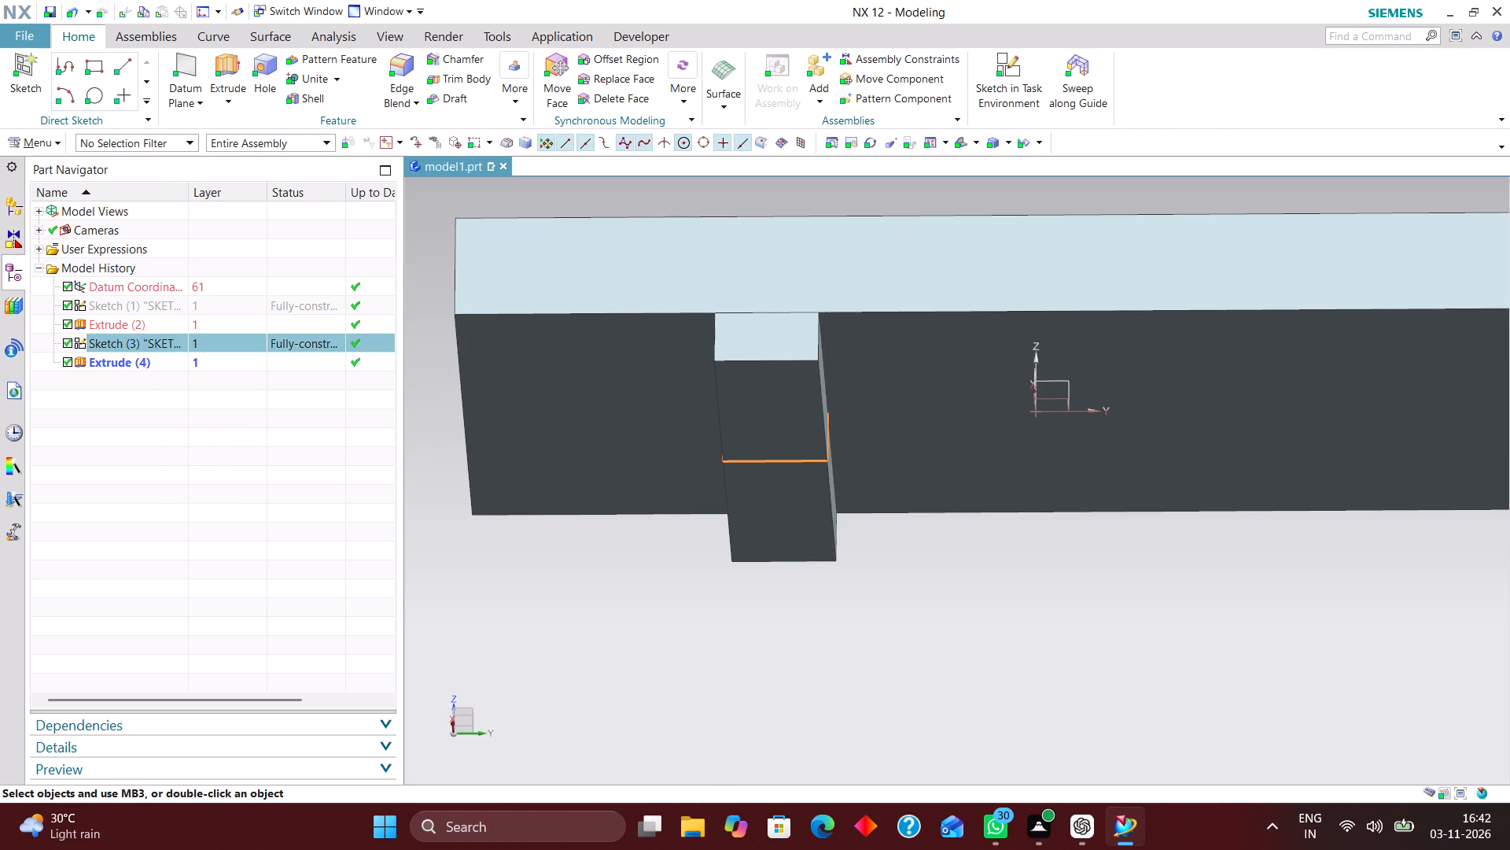
Mirror the small extruded block beneath the base about the XZ plane of the datum coordinate system.
scroll(915, 588, up, 1)
middle_drag(915, 601, 926, 641)
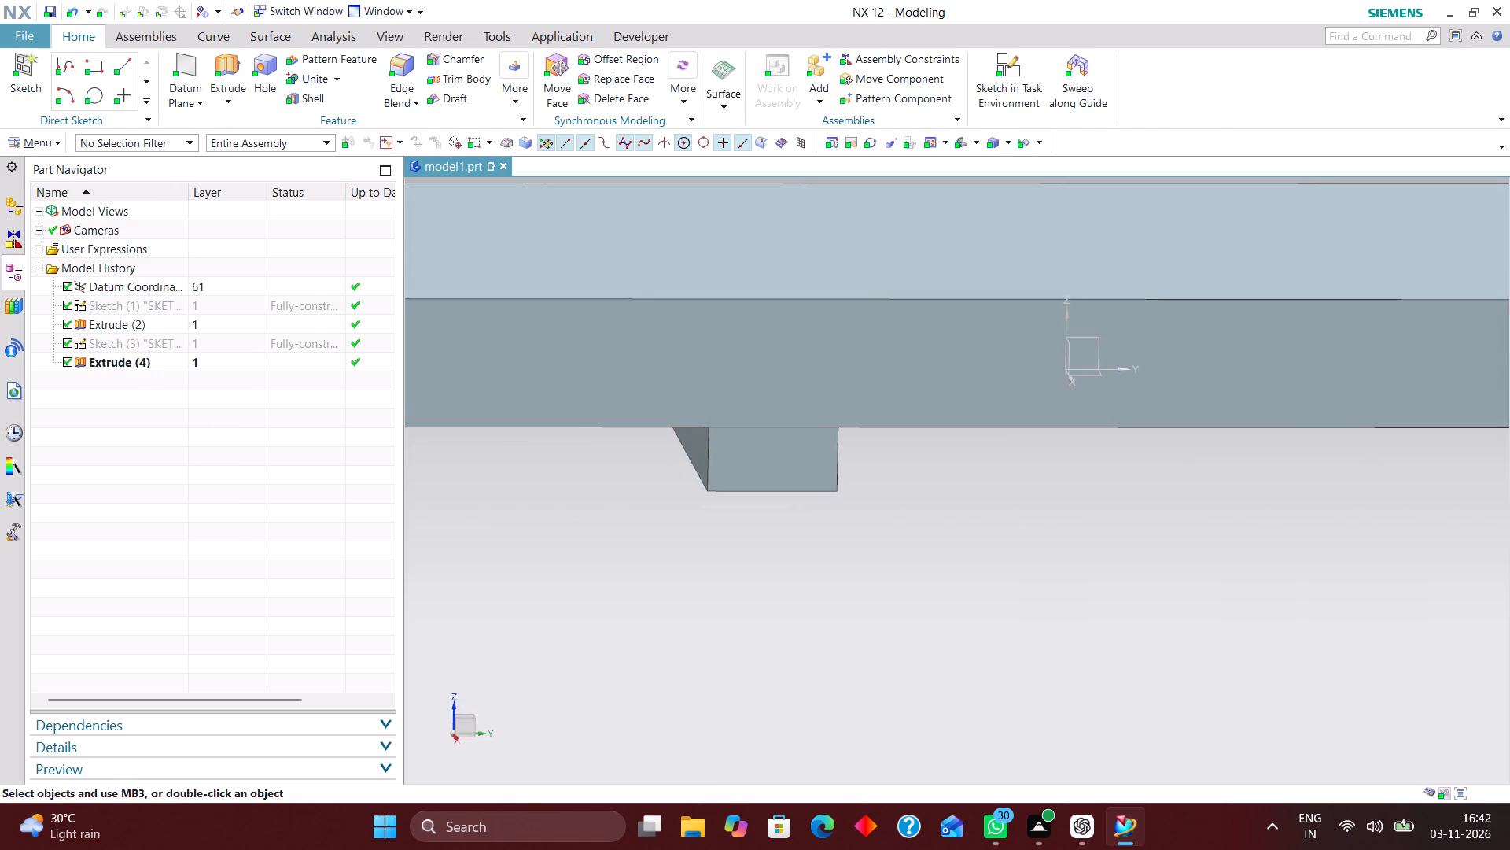
scroll(911, 620, down, 3)
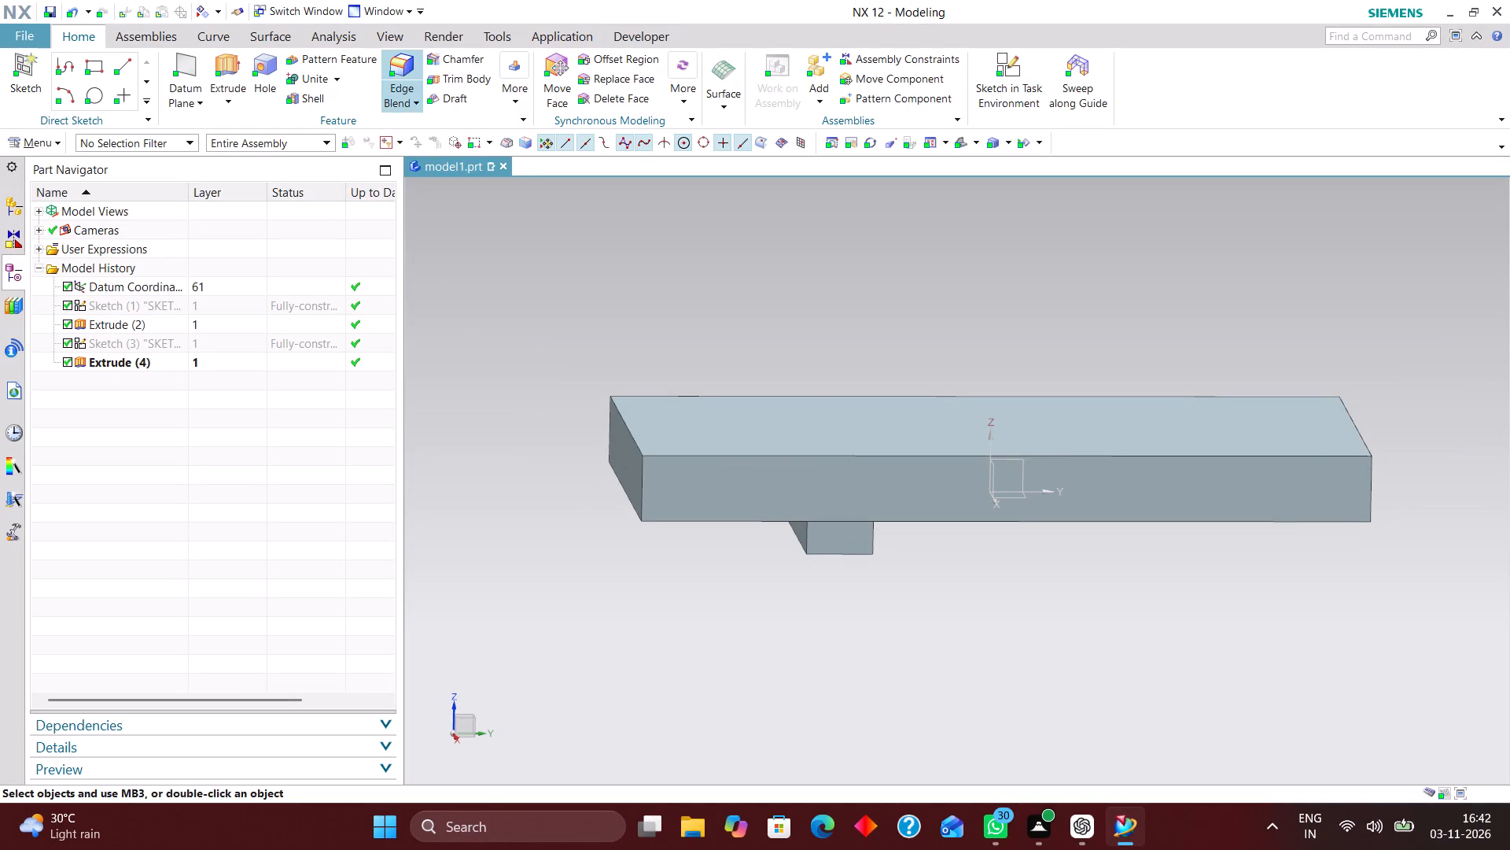
click(516, 91)
click(607, 150)
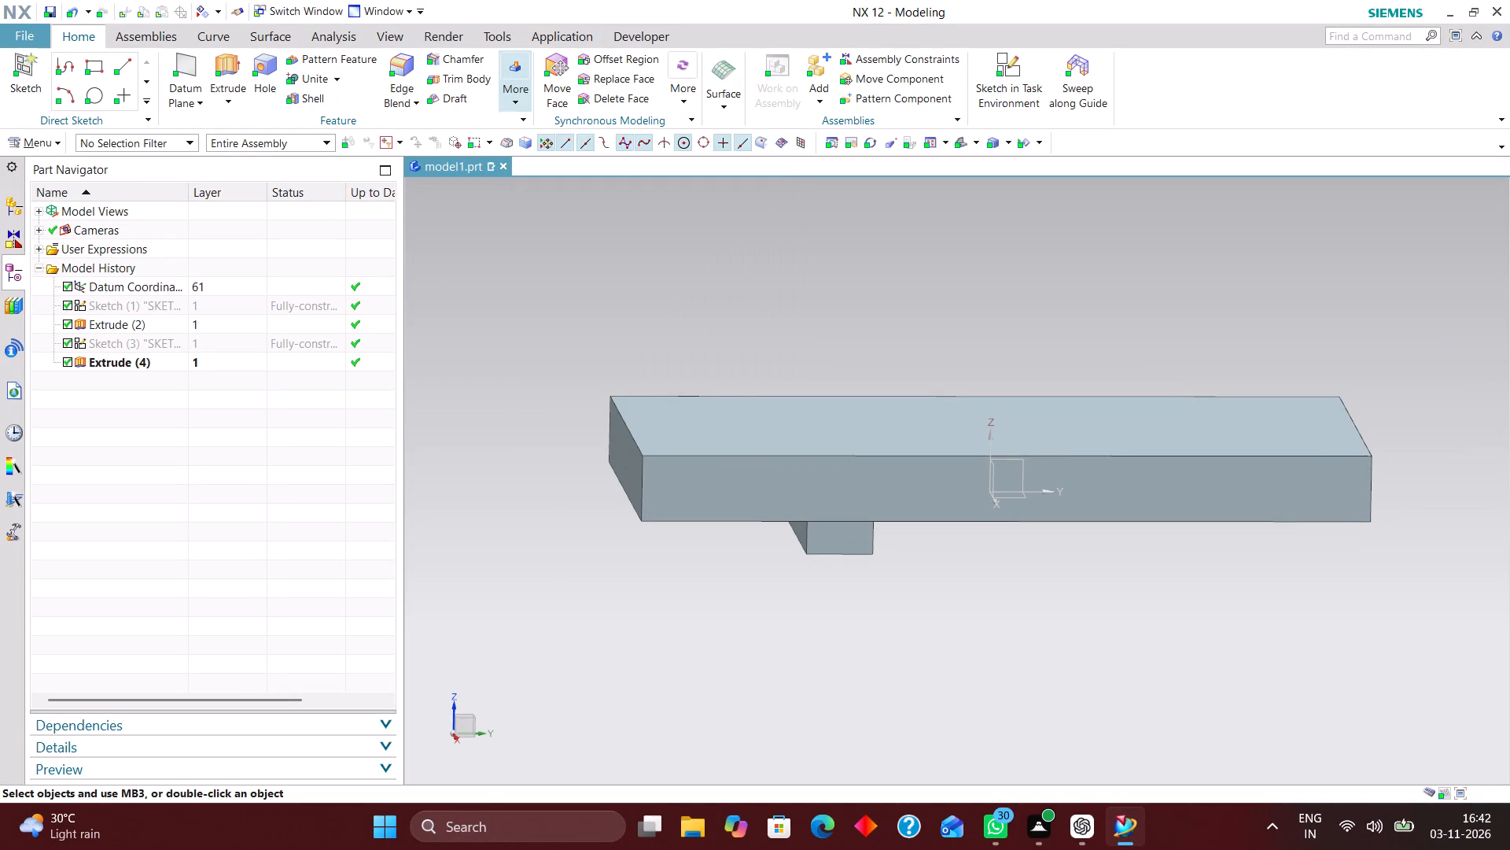
click(828, 547)
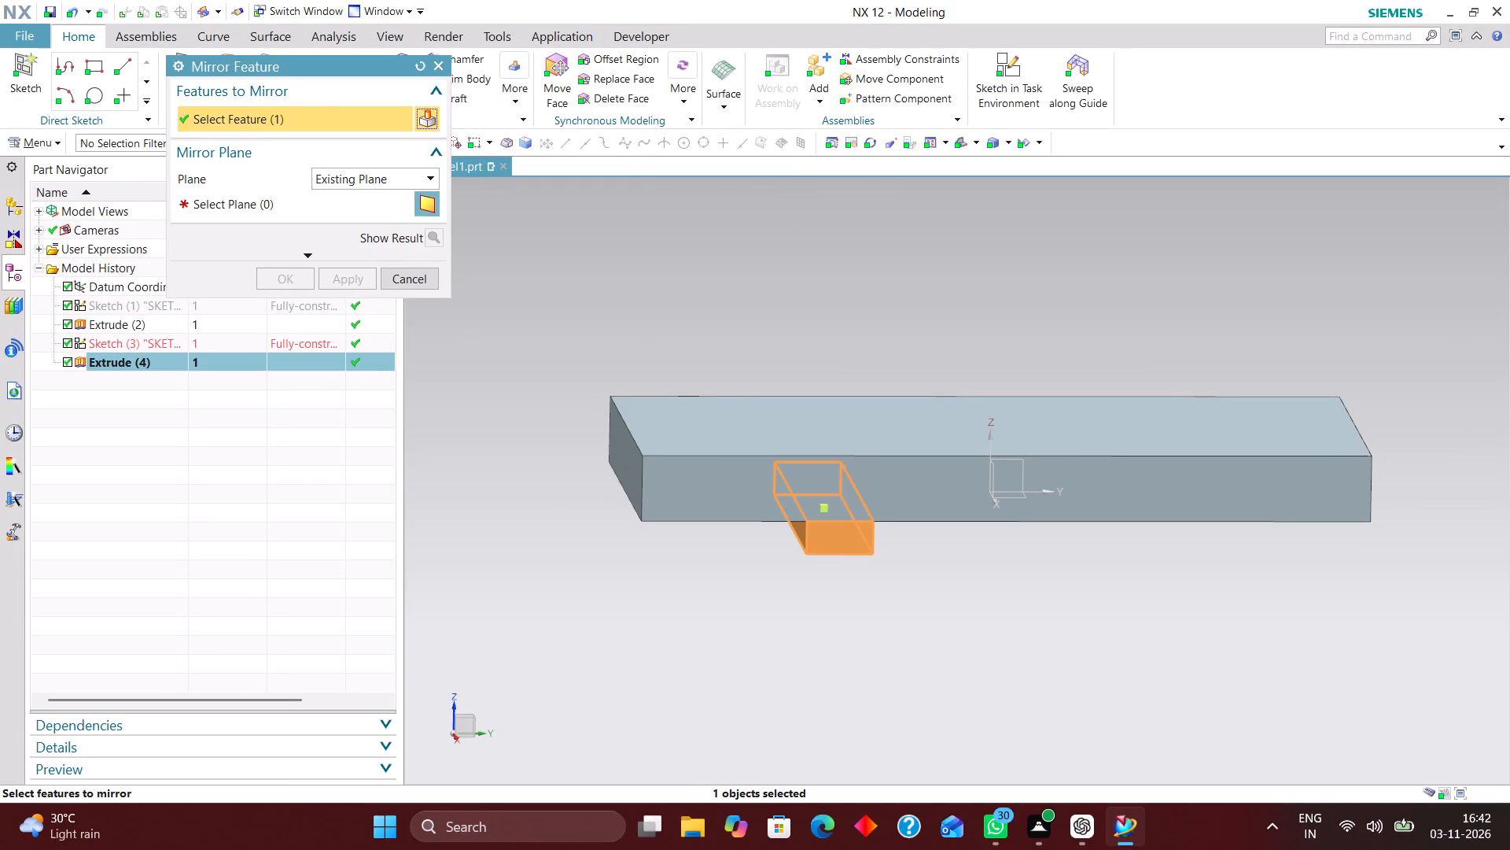
click(296, 211)
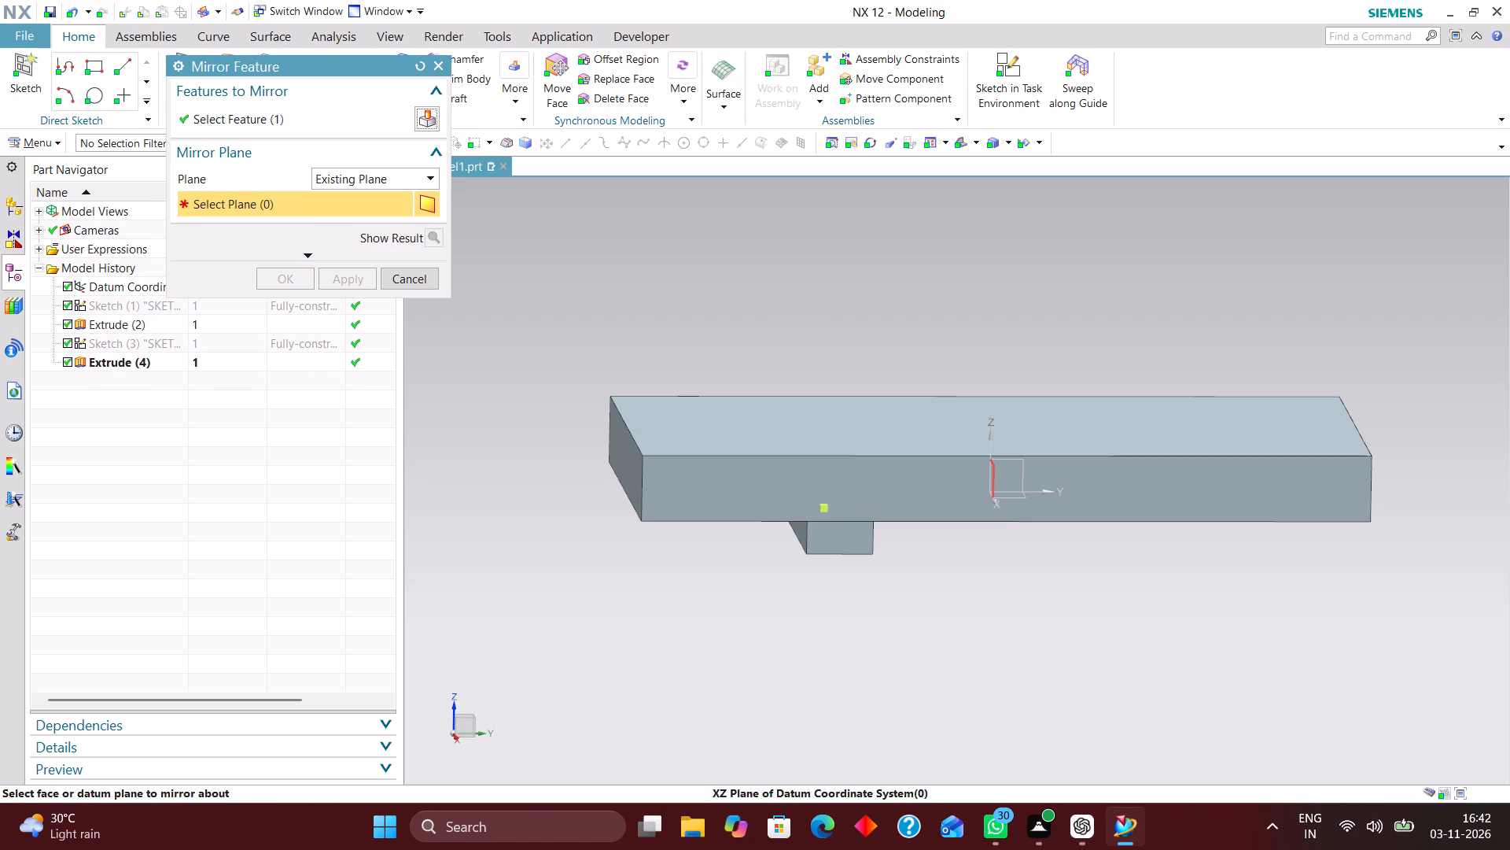
click(995, 476)
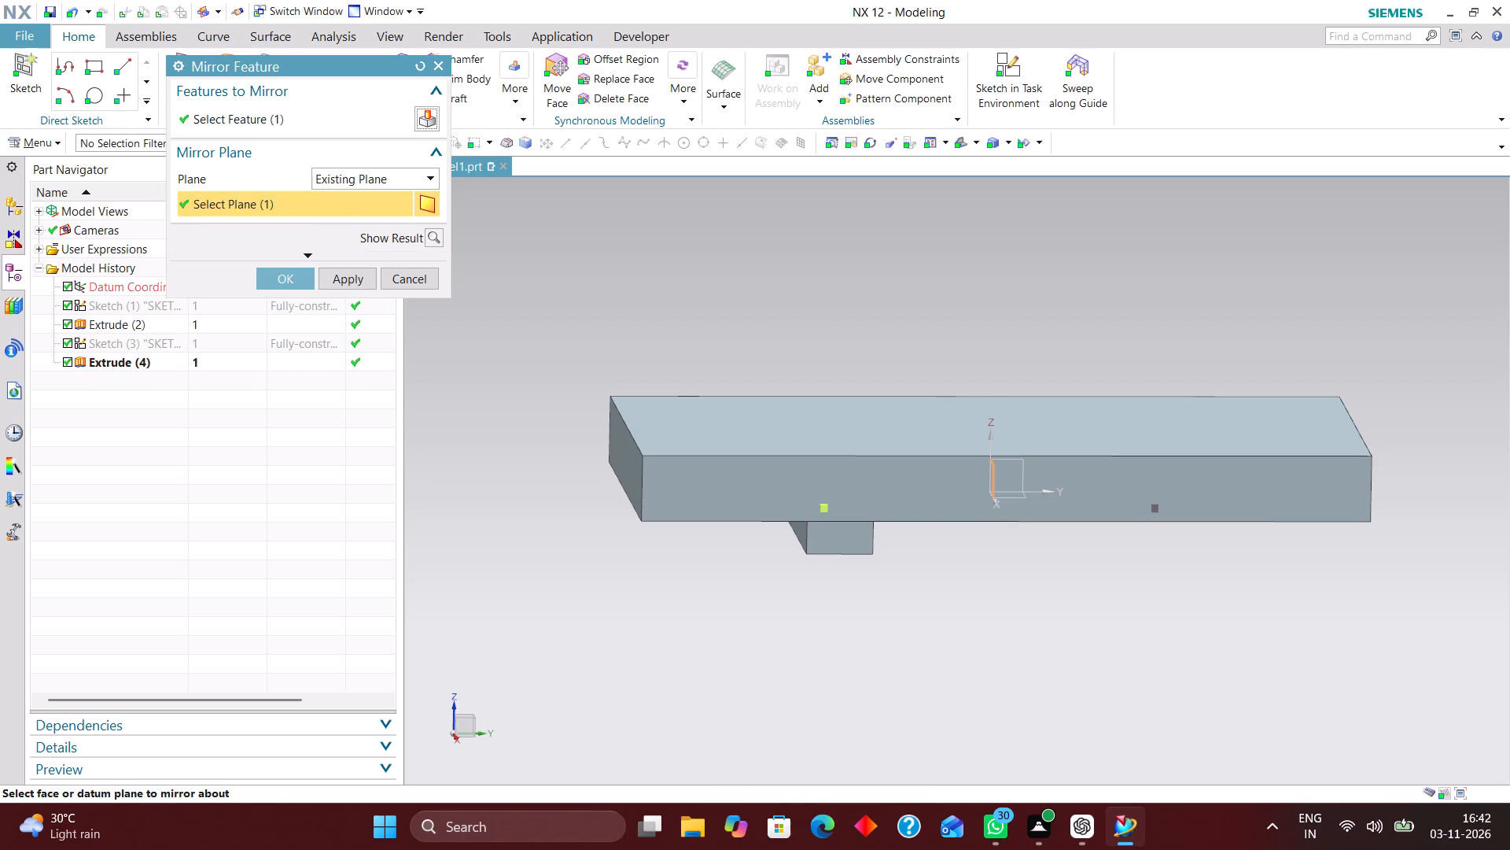
click(284, 274)
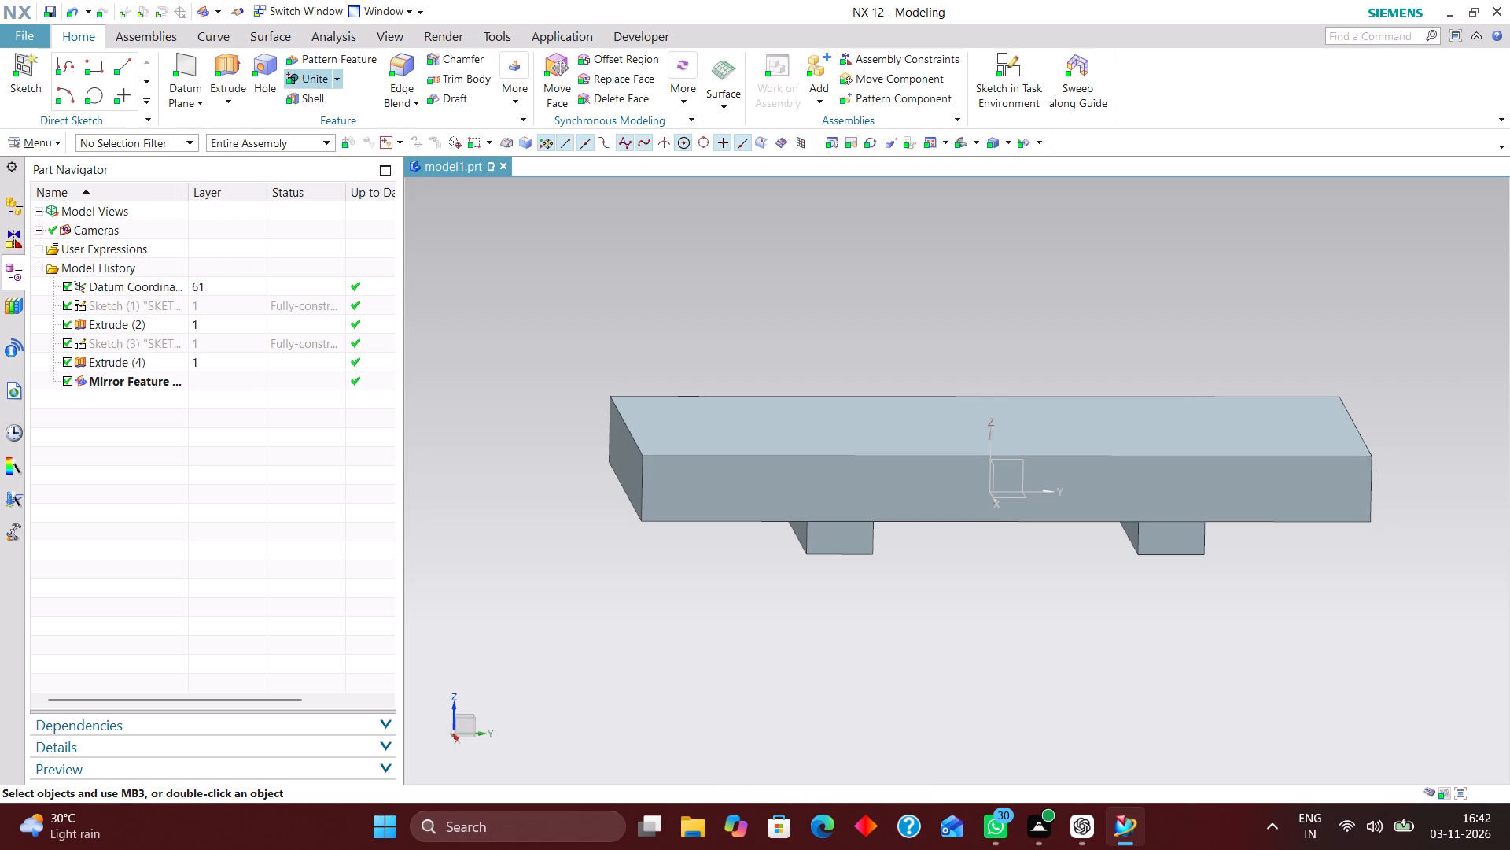
Unite the base, as target, with the small block and its mirrored copy.
click(312, 82)
click(840, 470)
click(847, 538)
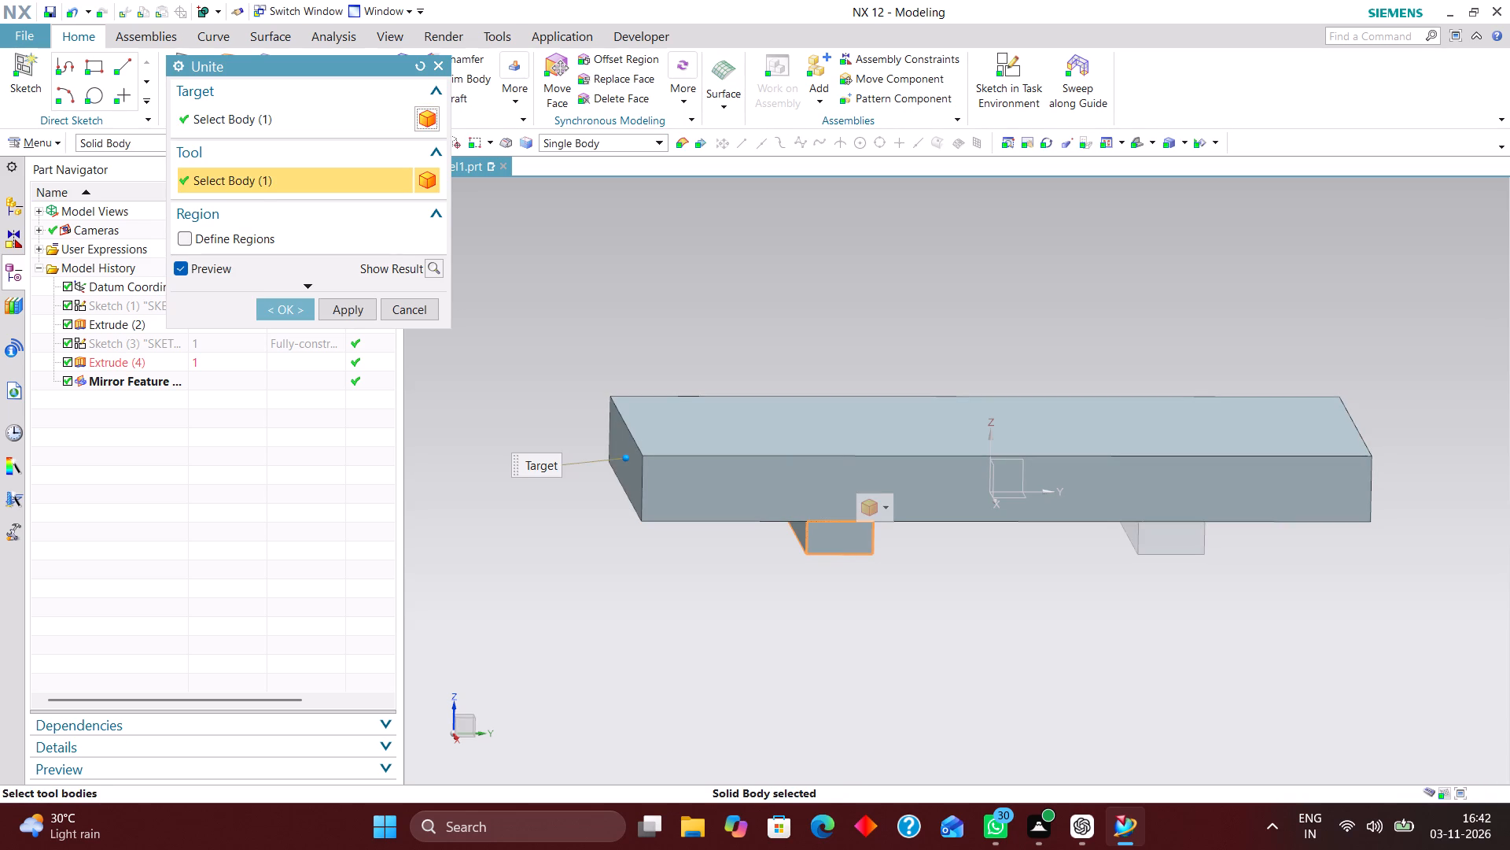
click(1169, 554)
click(286, 312)
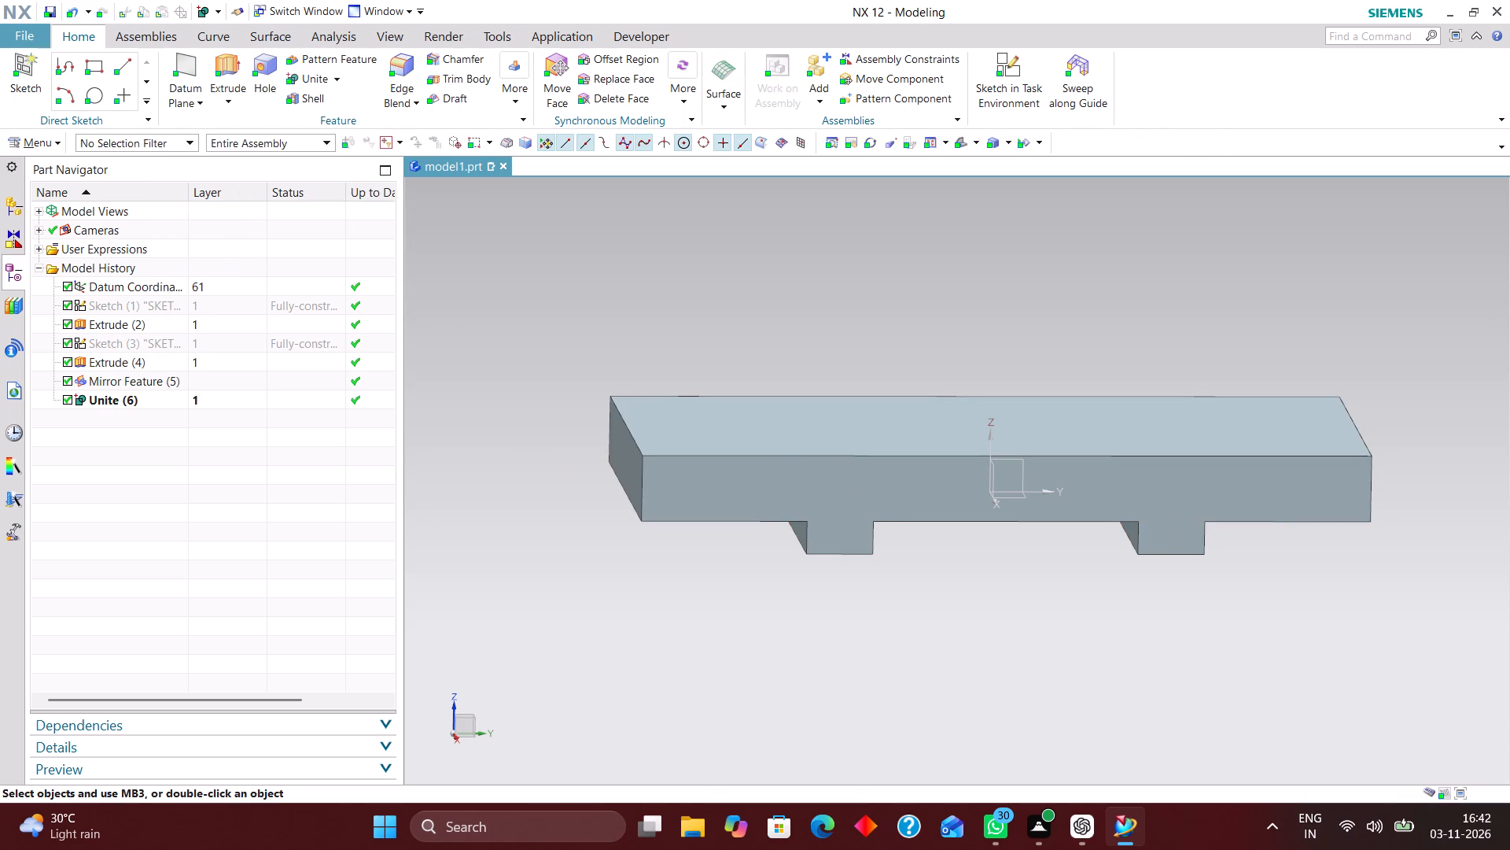
Create a new sketch in the task environment on the YZ plane of the datum coordinate system.
click(966, 147)
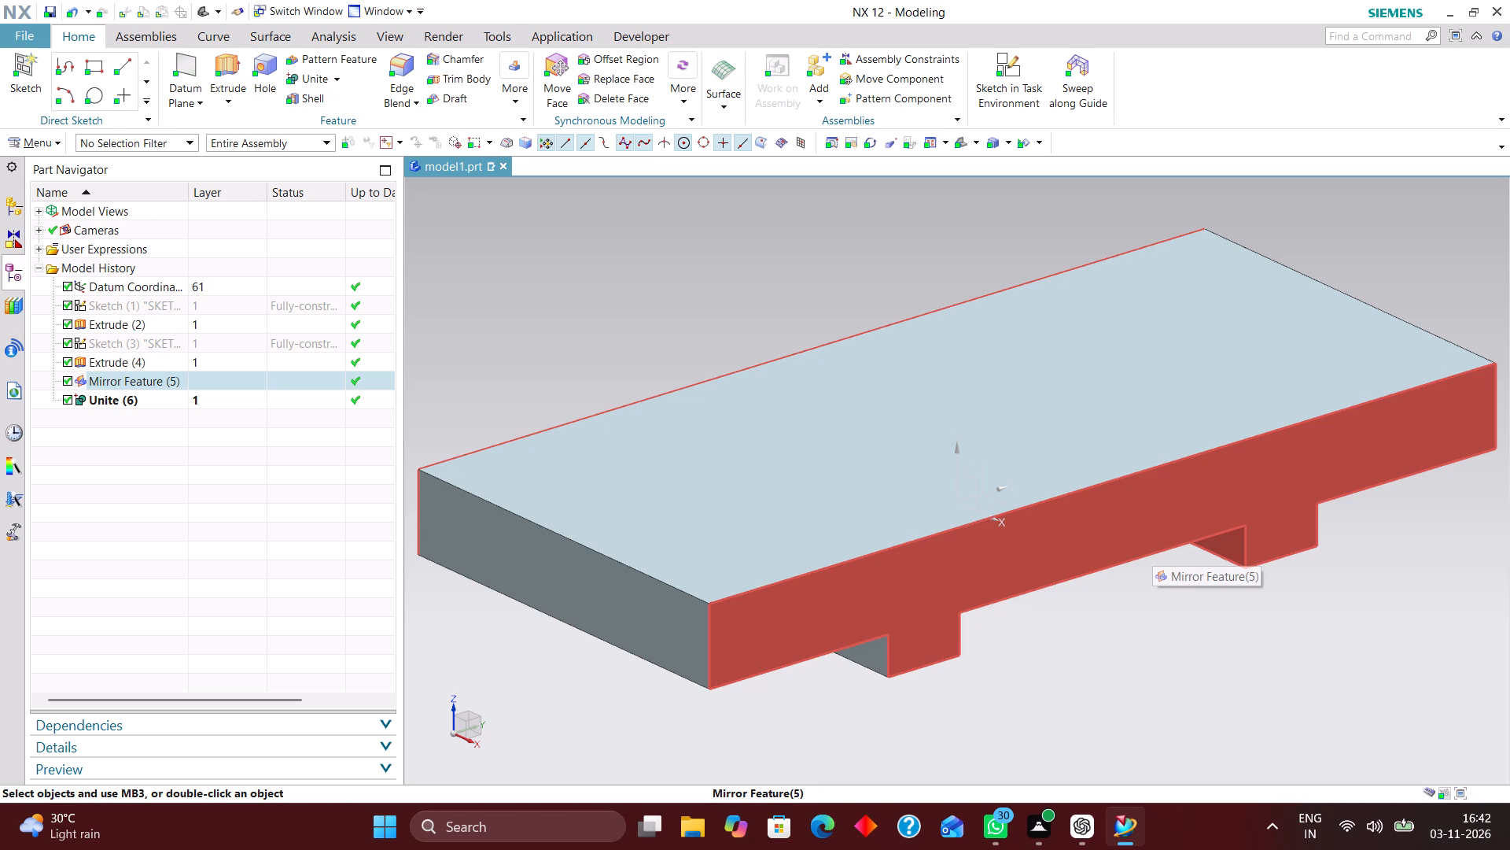
scroll(1179, 552, down, 2)
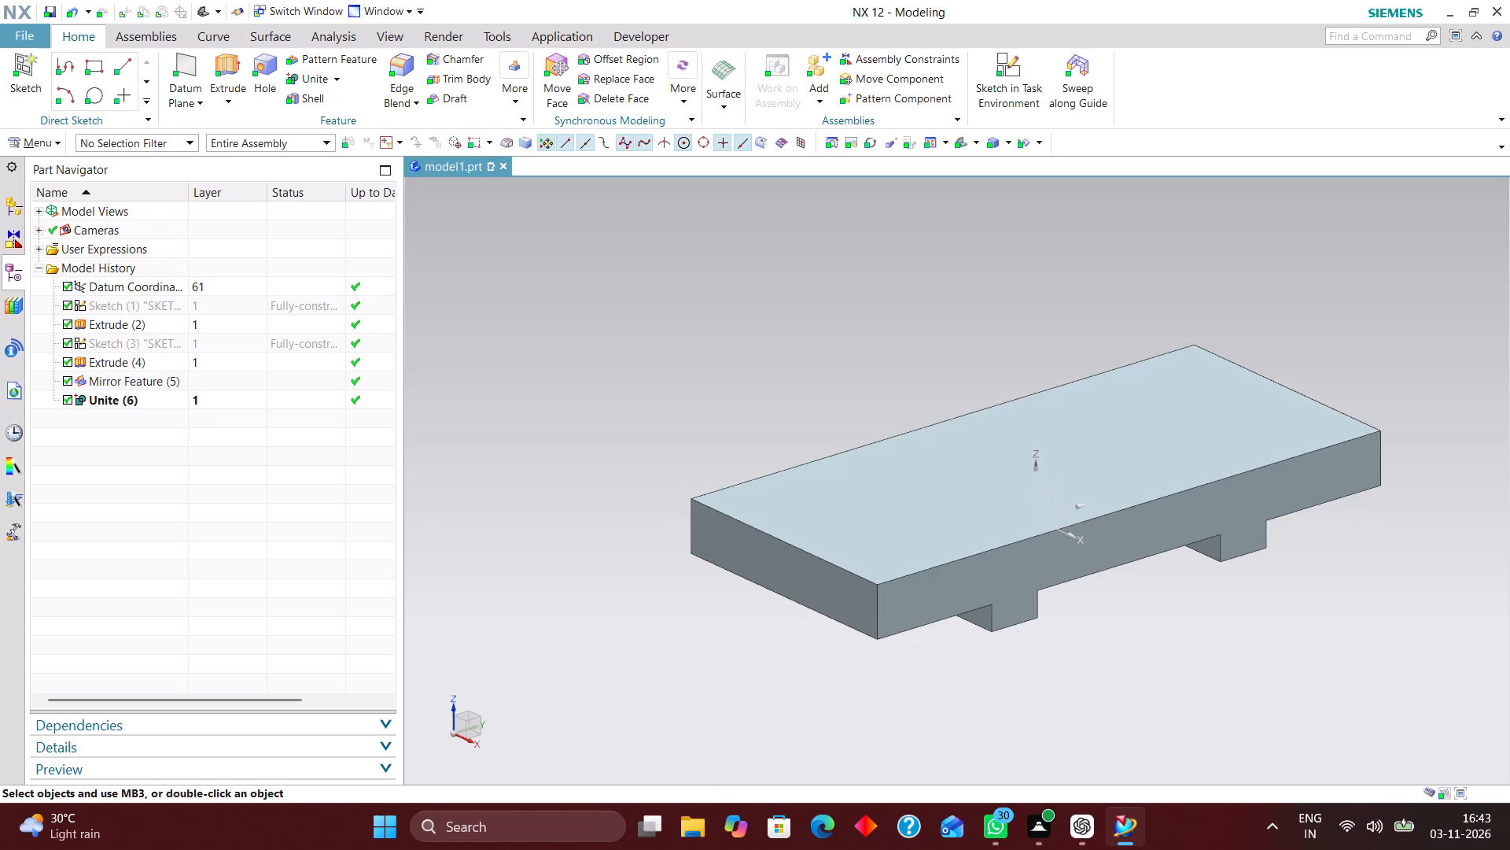
scroll(1200, 687, down, 1)
scroll(1202, 657, up, 1)
click(1019, 57)
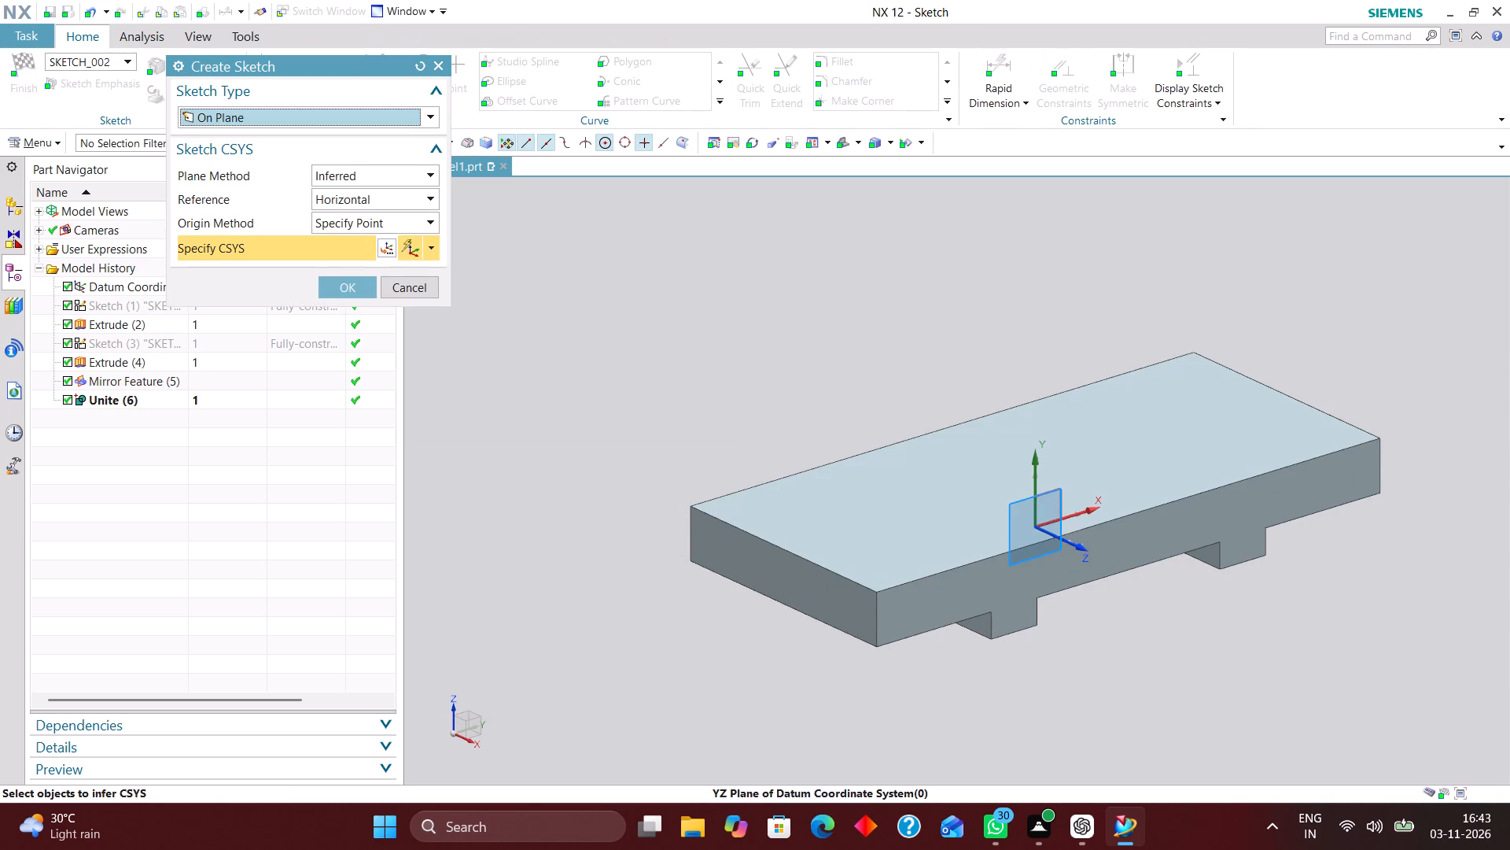
click(1054, 490)
click(359, 289)
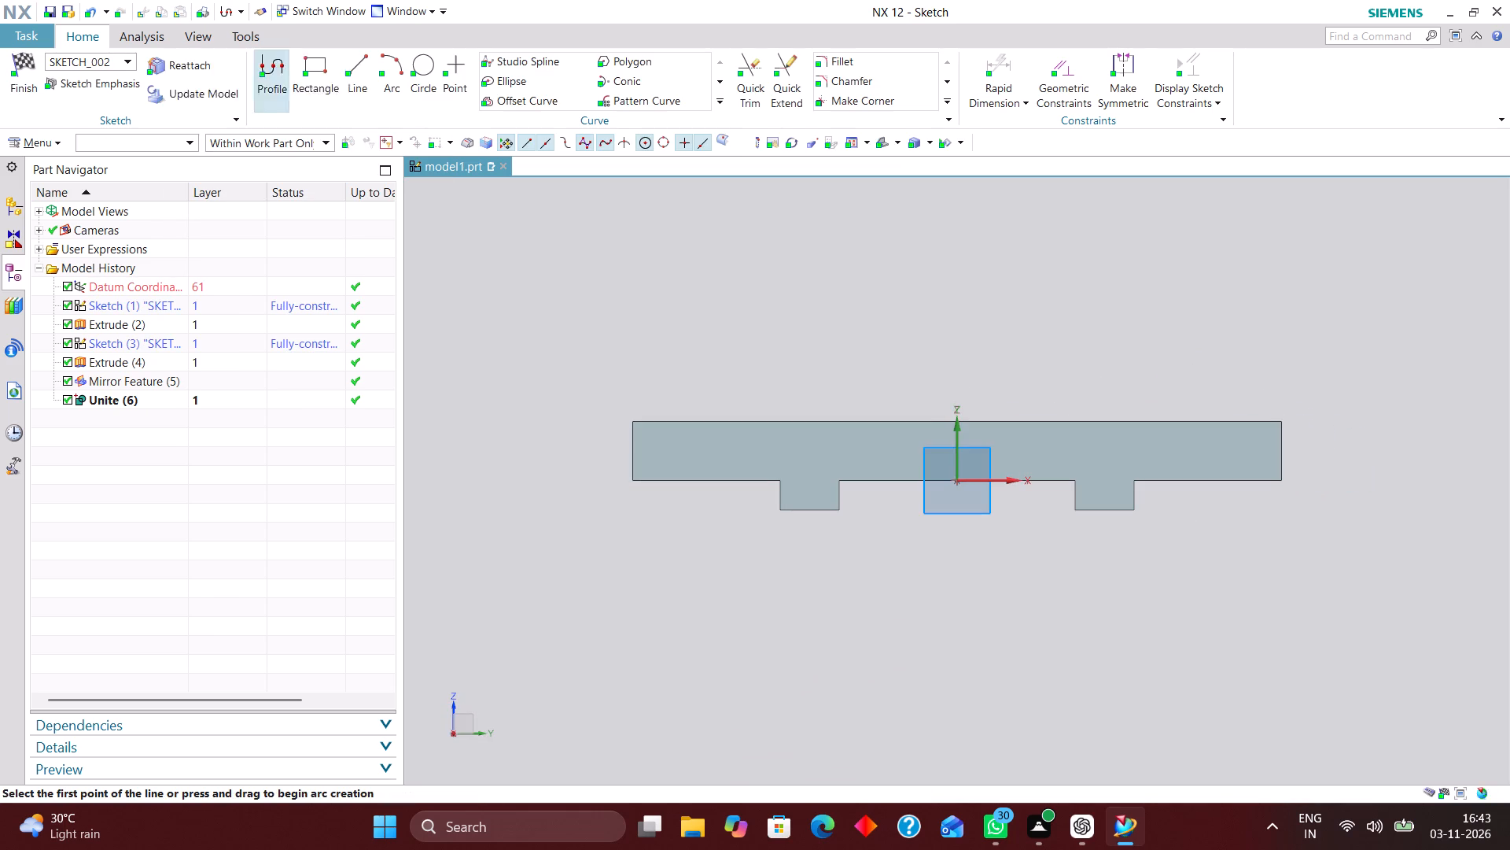
Sketch a two-point rectangle about 66 mm wide above the base, clear of its upper edge.
scroll(856, 400, up, 2)
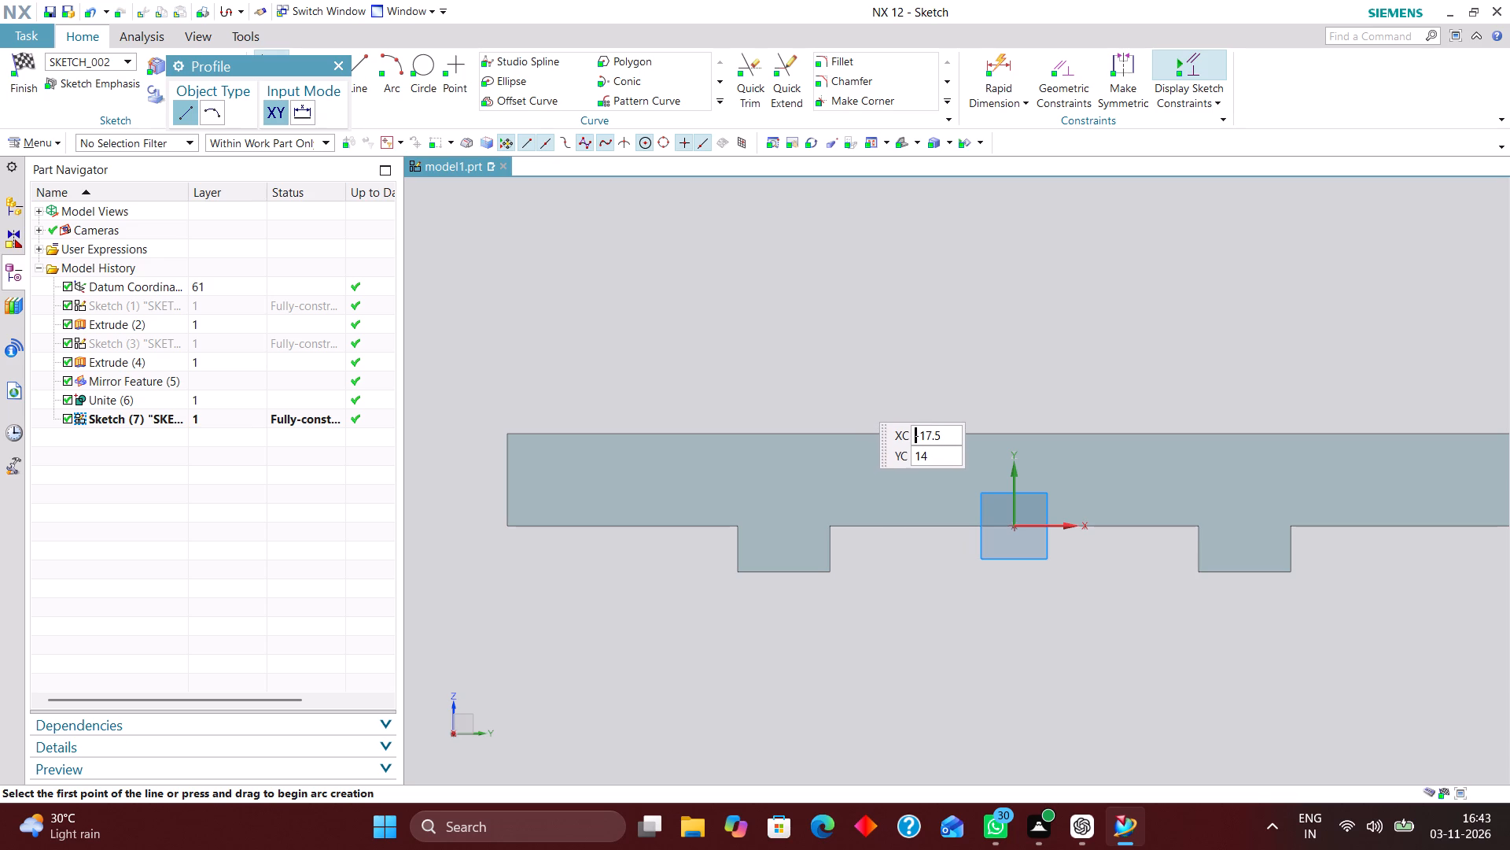
scroll(846, 409, down, 1)
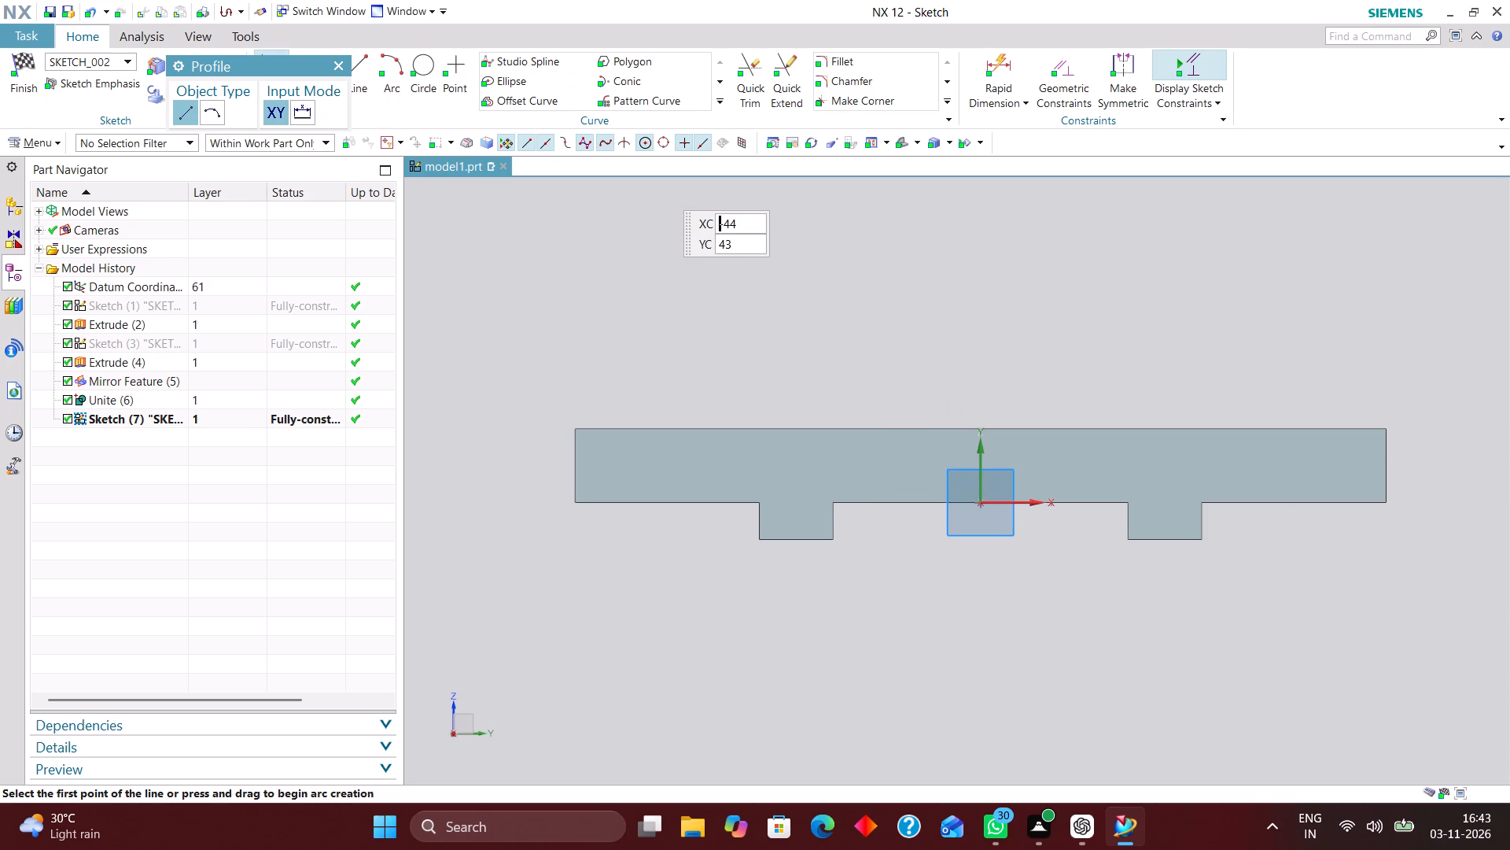
drag(289, 61, 288, 174)
click(320, 71)
scroll(778, 621, down, 2)
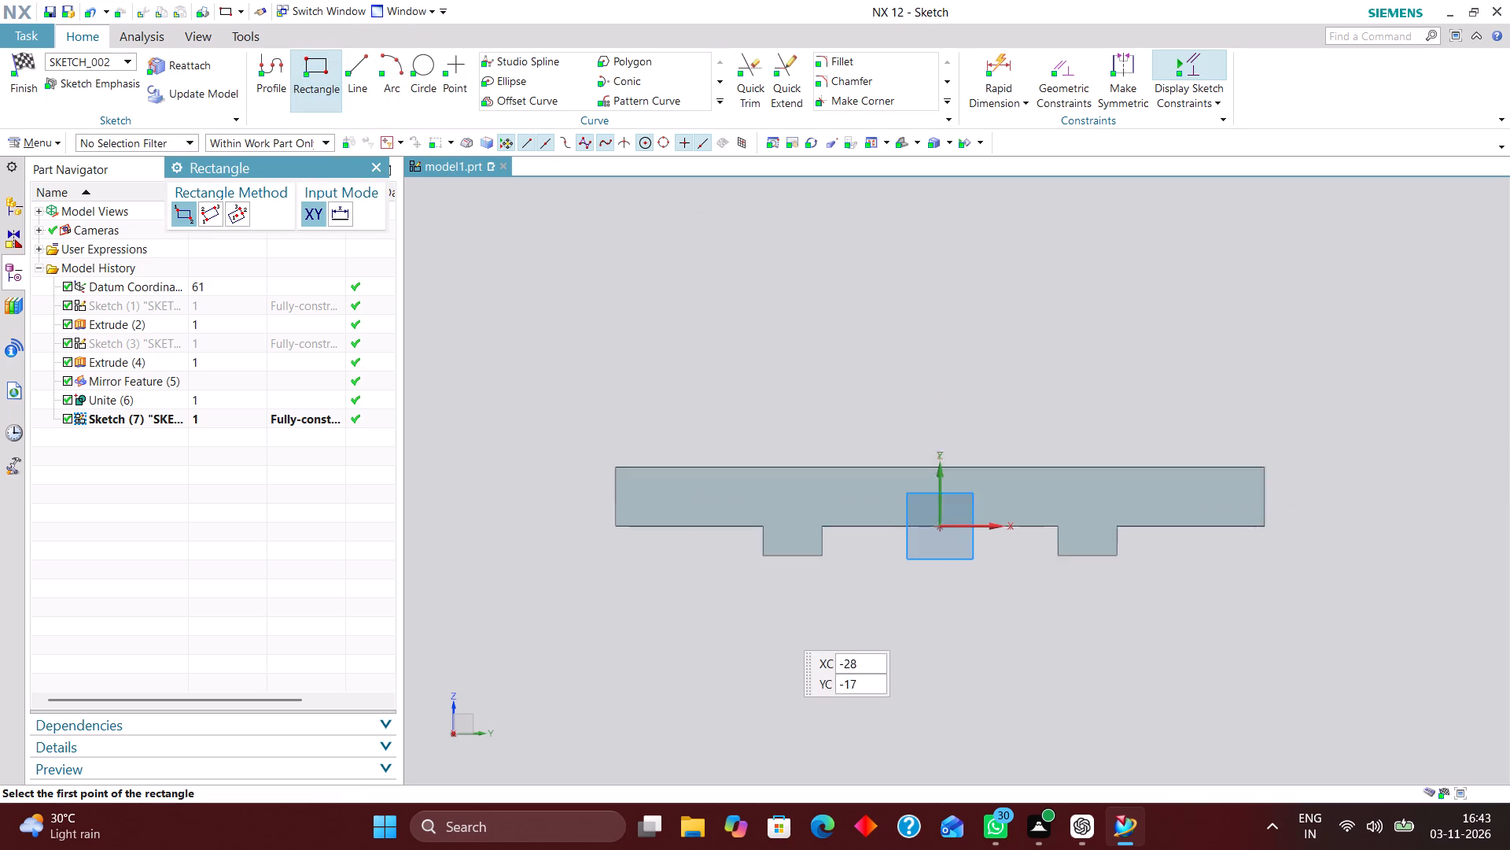
scroll(948, 471, up, 2)
drag(683, 354, 702, 360)
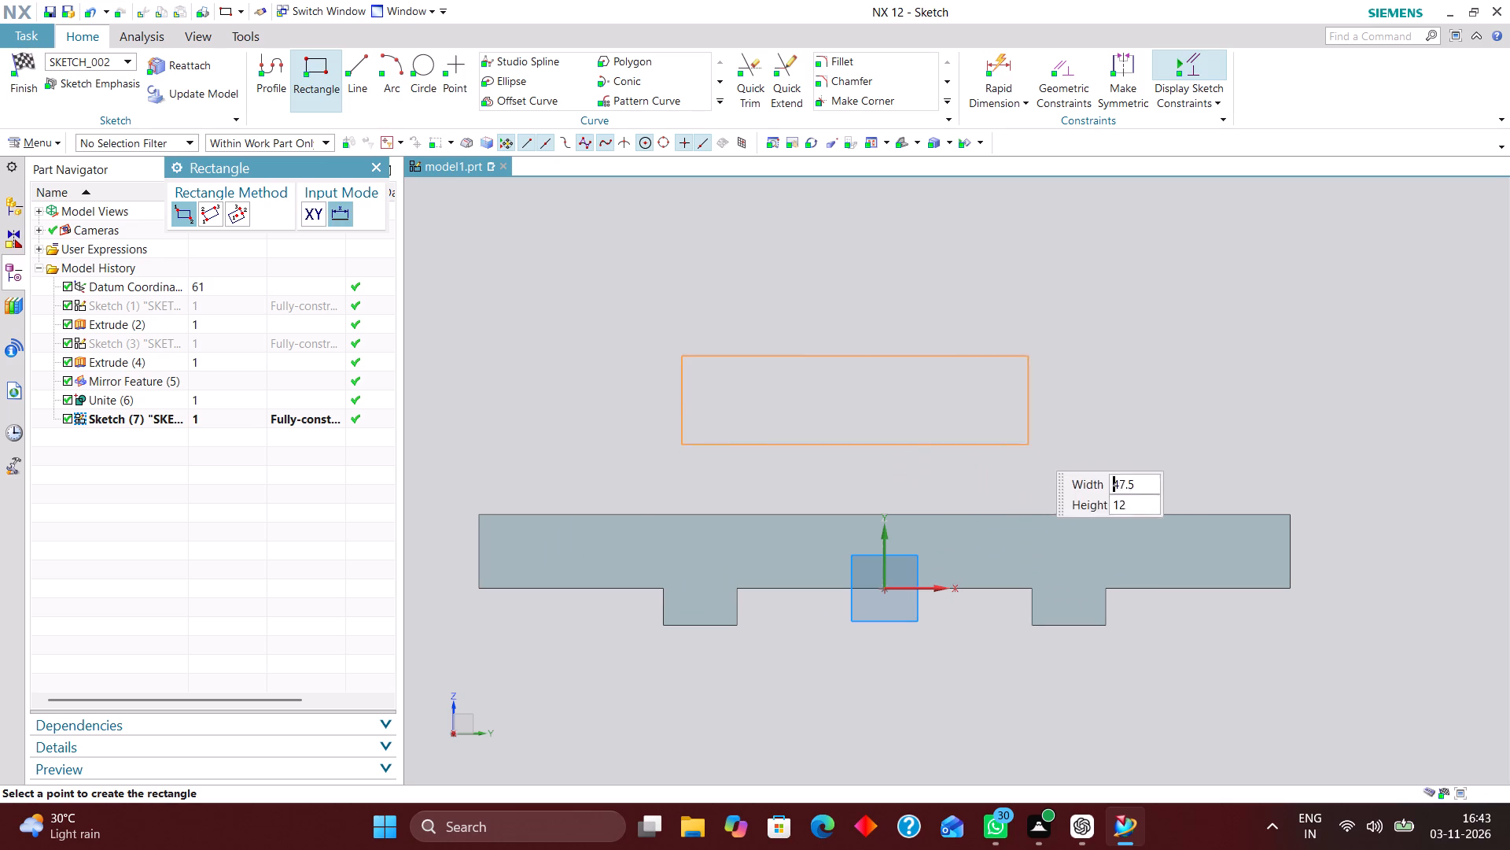
click(1170, 485)
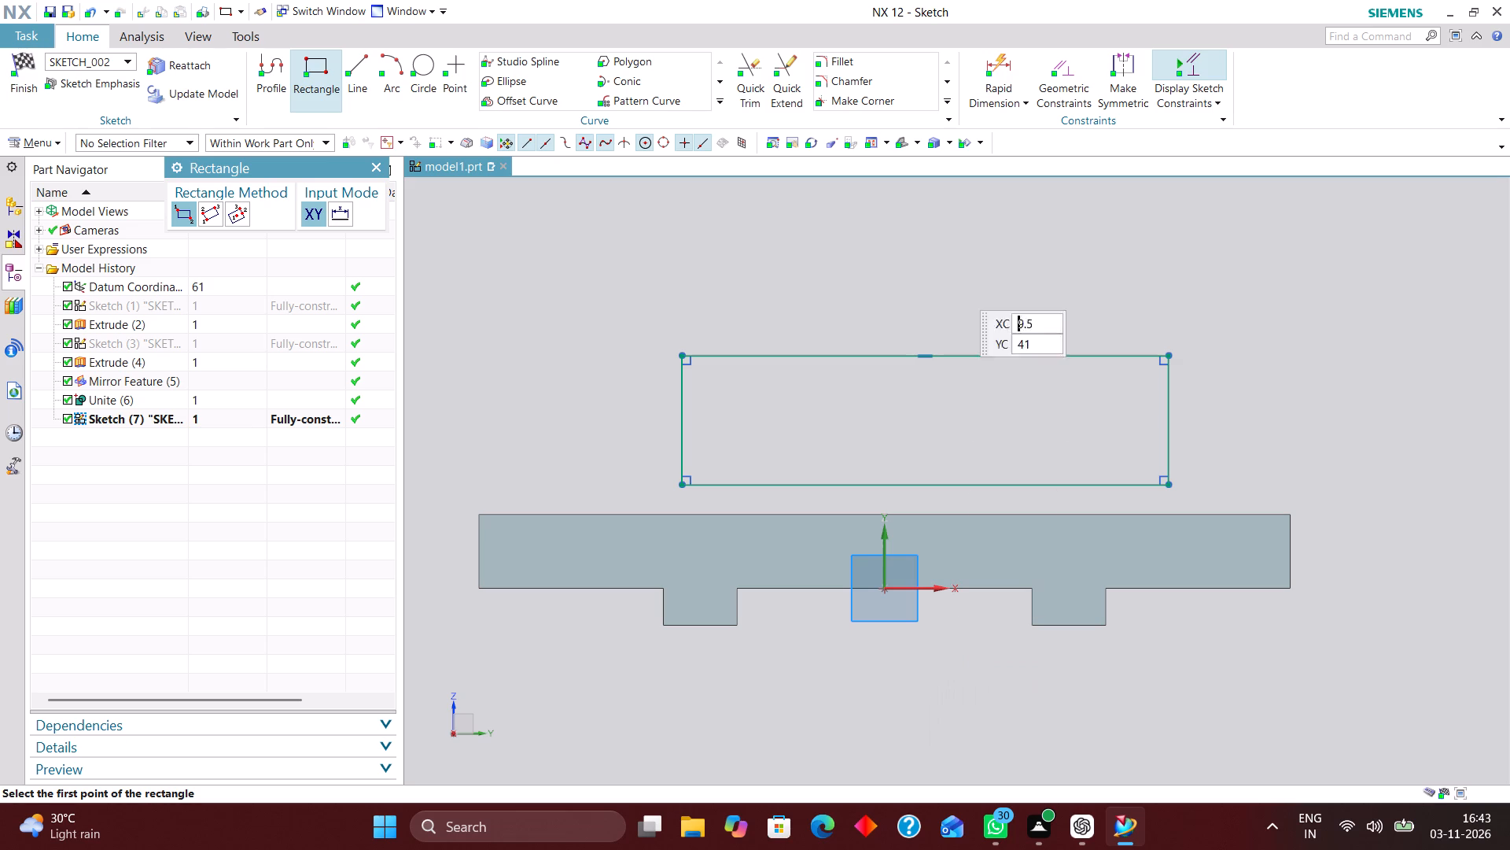
Constrain the midpoint of the new rectangle's lower edge onto the vertical axis.
click(1043, 68)
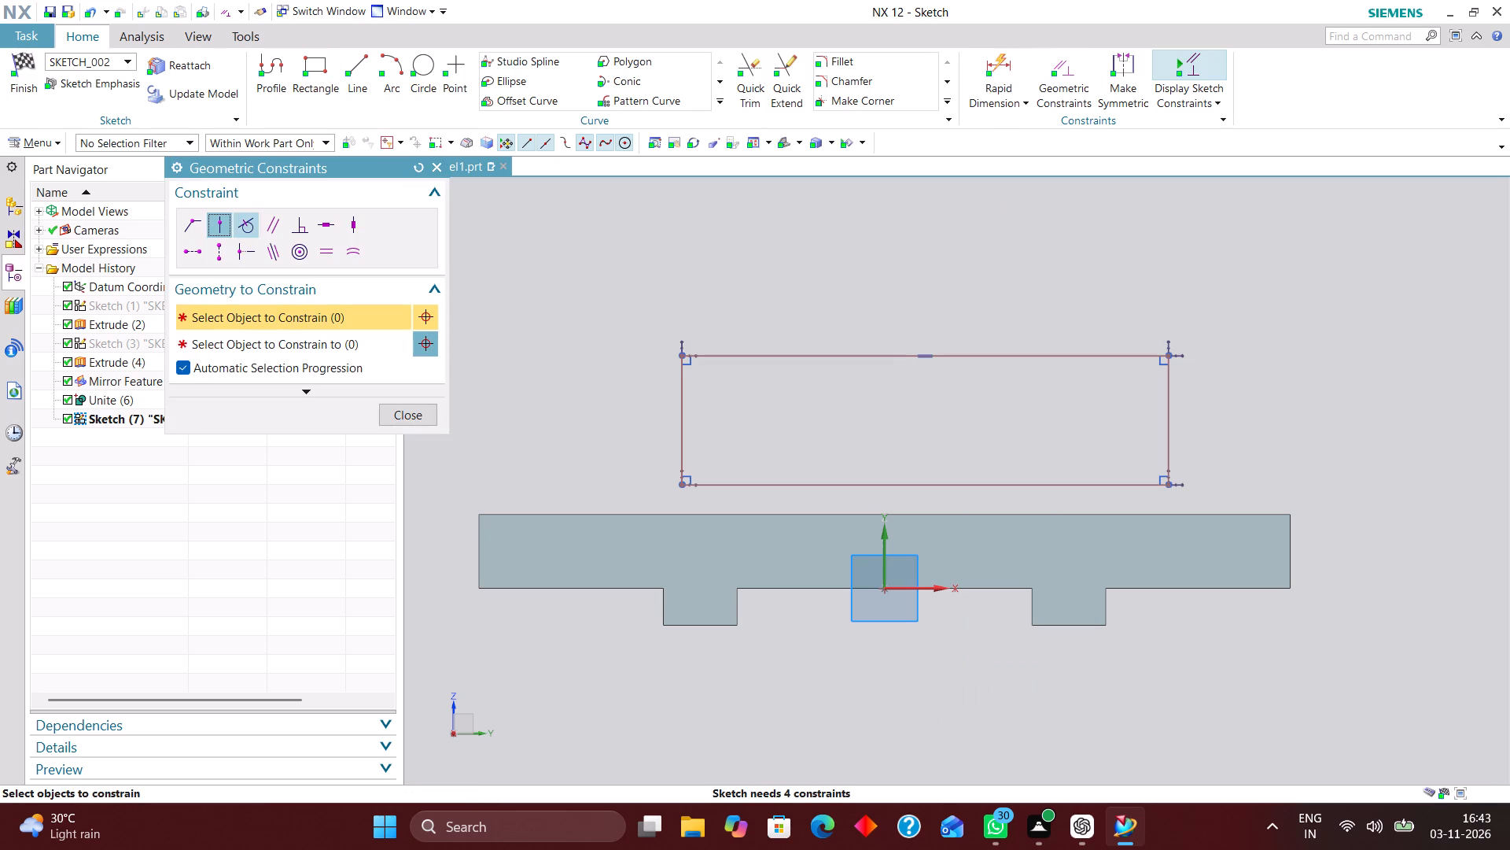
click(930, 484)
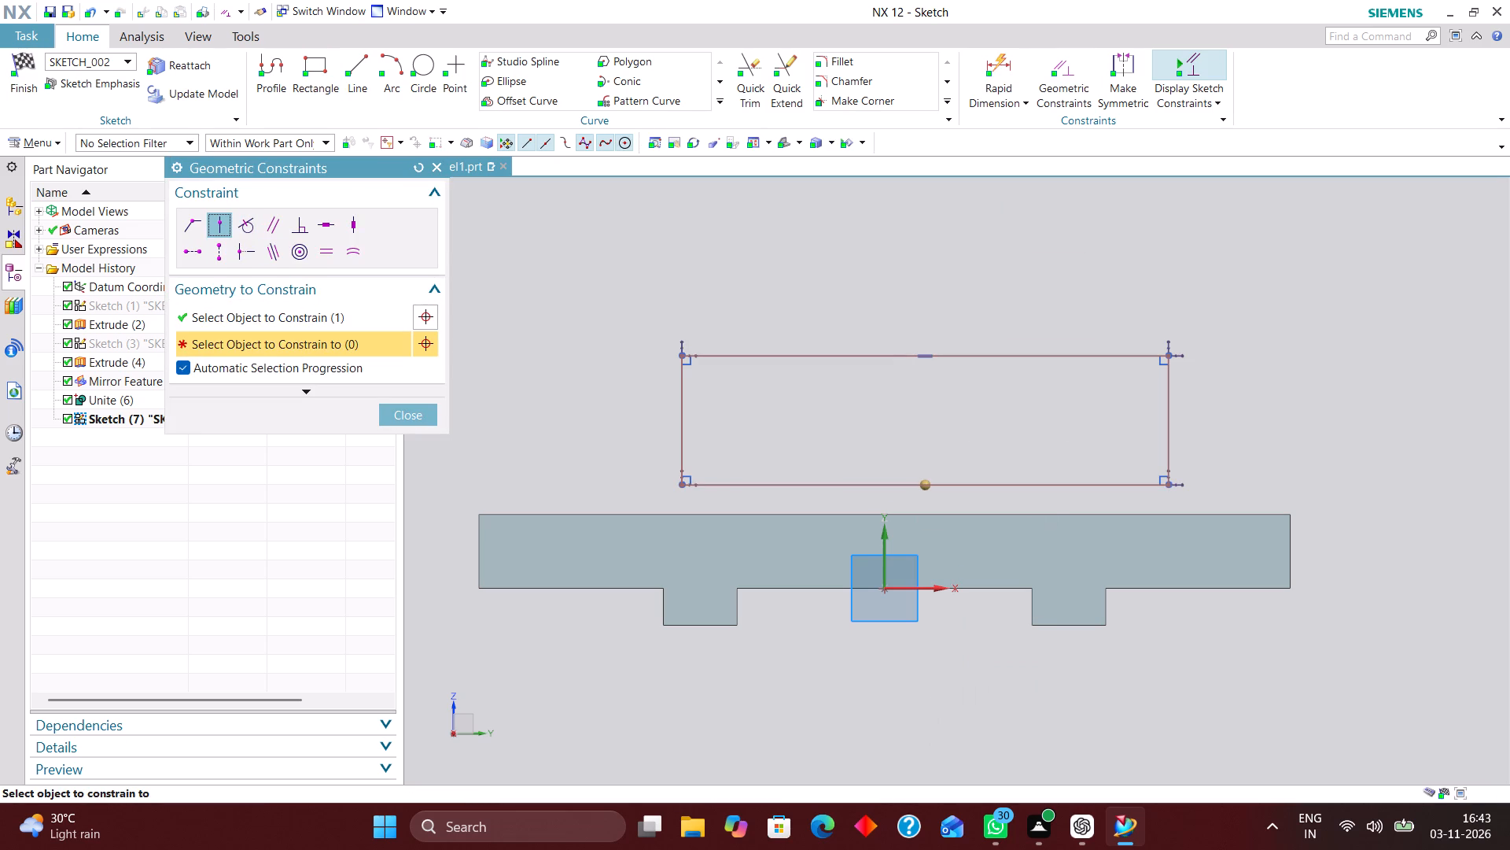
click(885, 558)
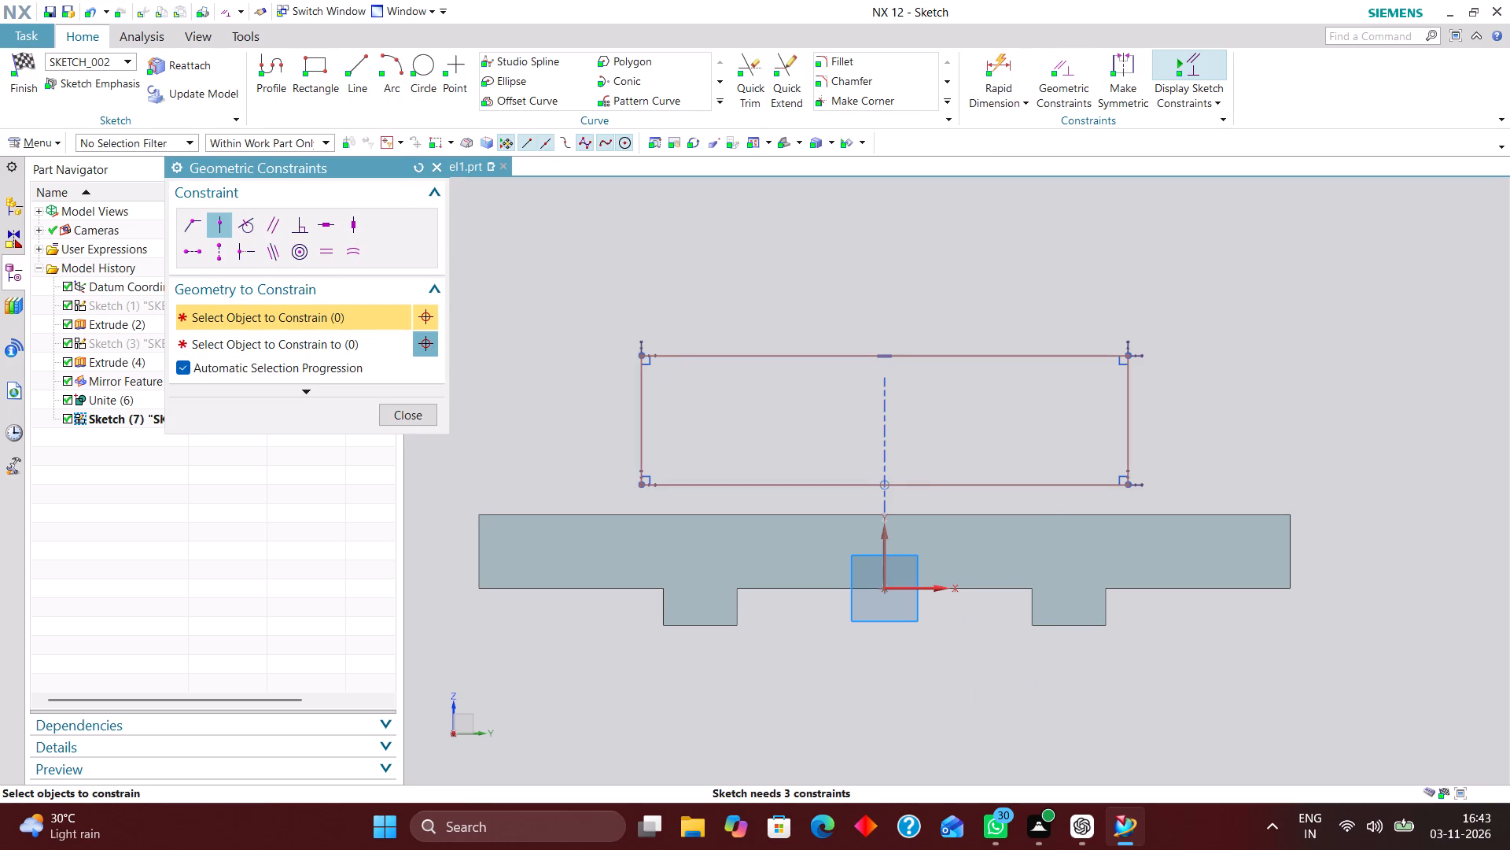
Dimension the new rectangle's lower edge and set its width to 80 mm.
click(993, 56)
click(981, 485)
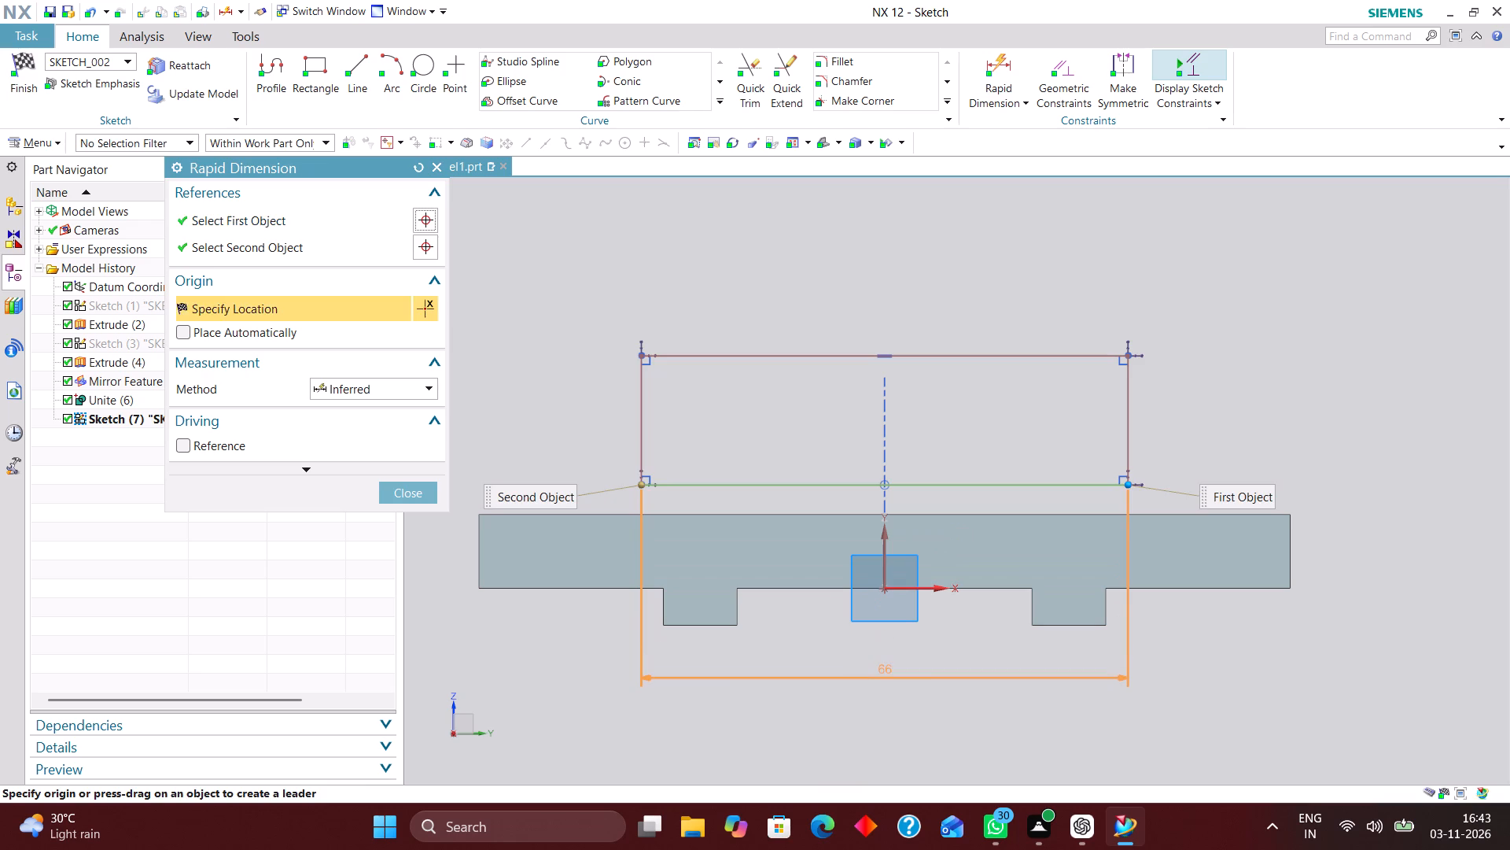
click(864, 671)
text(80)
key(Return)
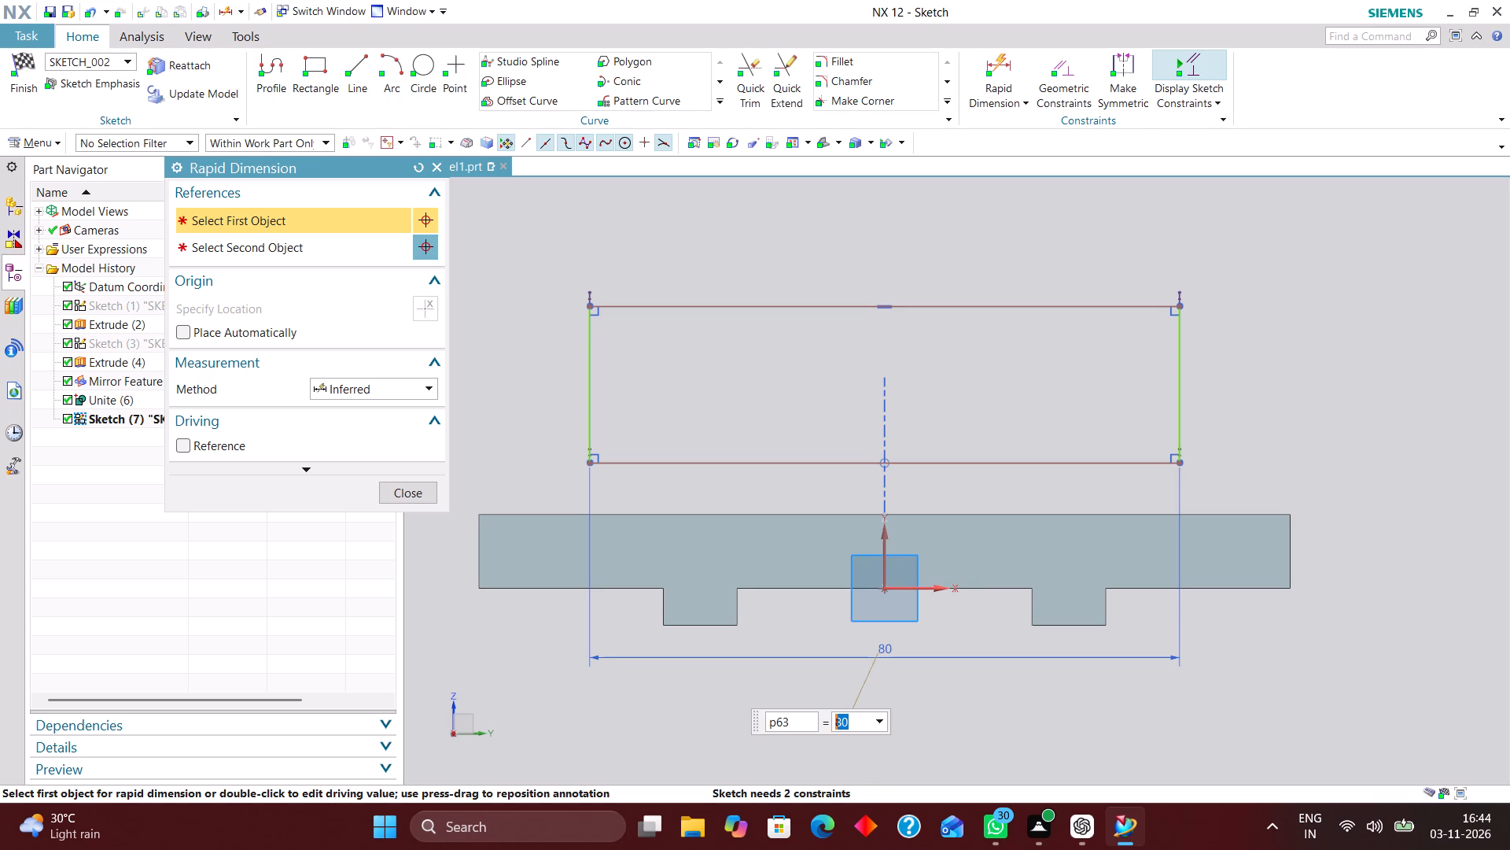
Dimension the height from the mirrored block's lower outer corner to the new rectangle's upper edge and set it to 65 mm.
click(1110, 628)
click(1126, 307)
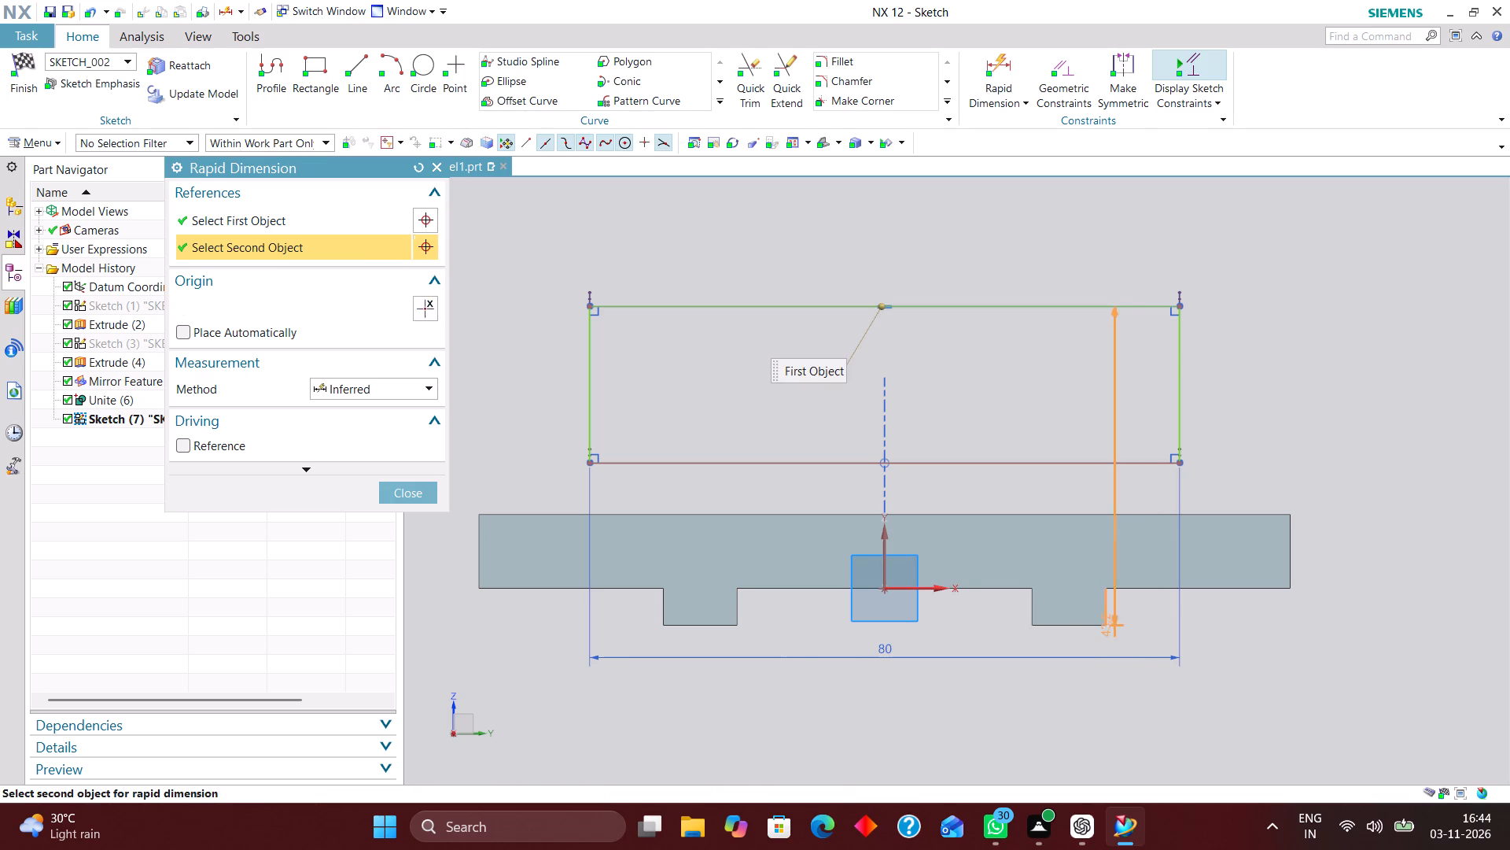
click(1354, 491)
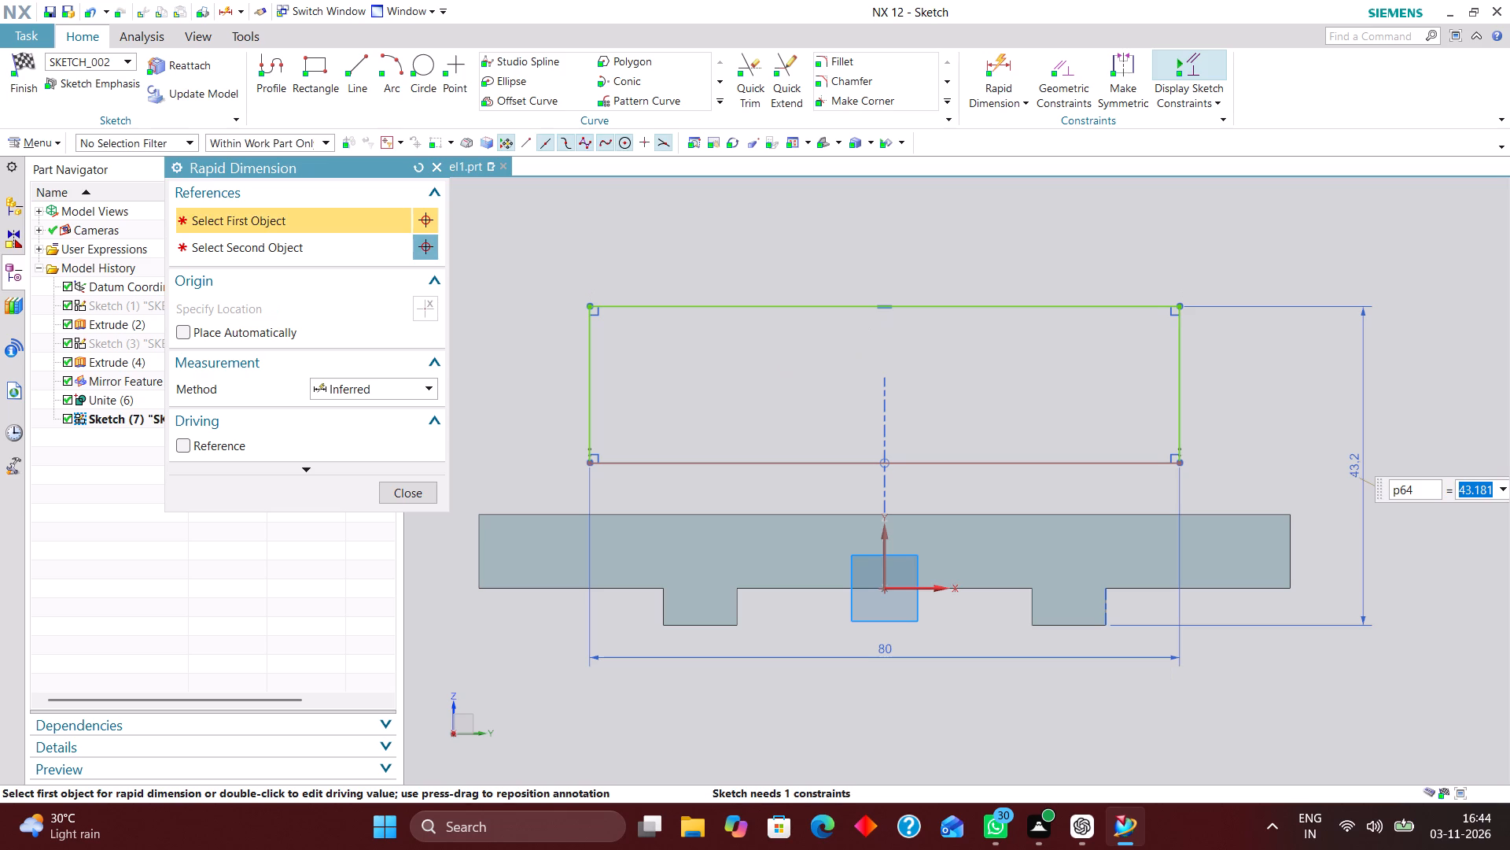
text(65)
key(Return)
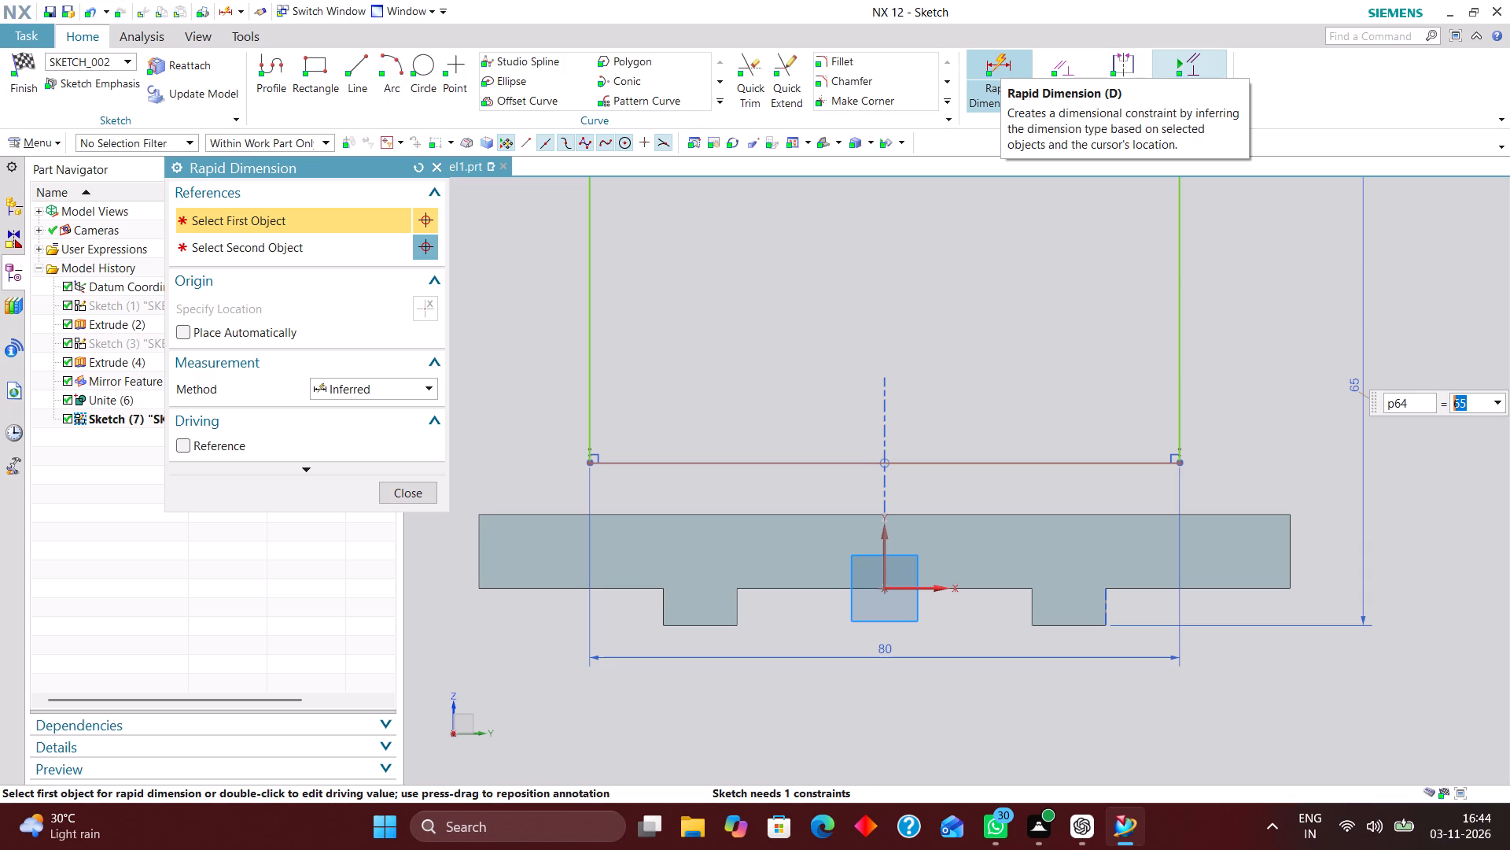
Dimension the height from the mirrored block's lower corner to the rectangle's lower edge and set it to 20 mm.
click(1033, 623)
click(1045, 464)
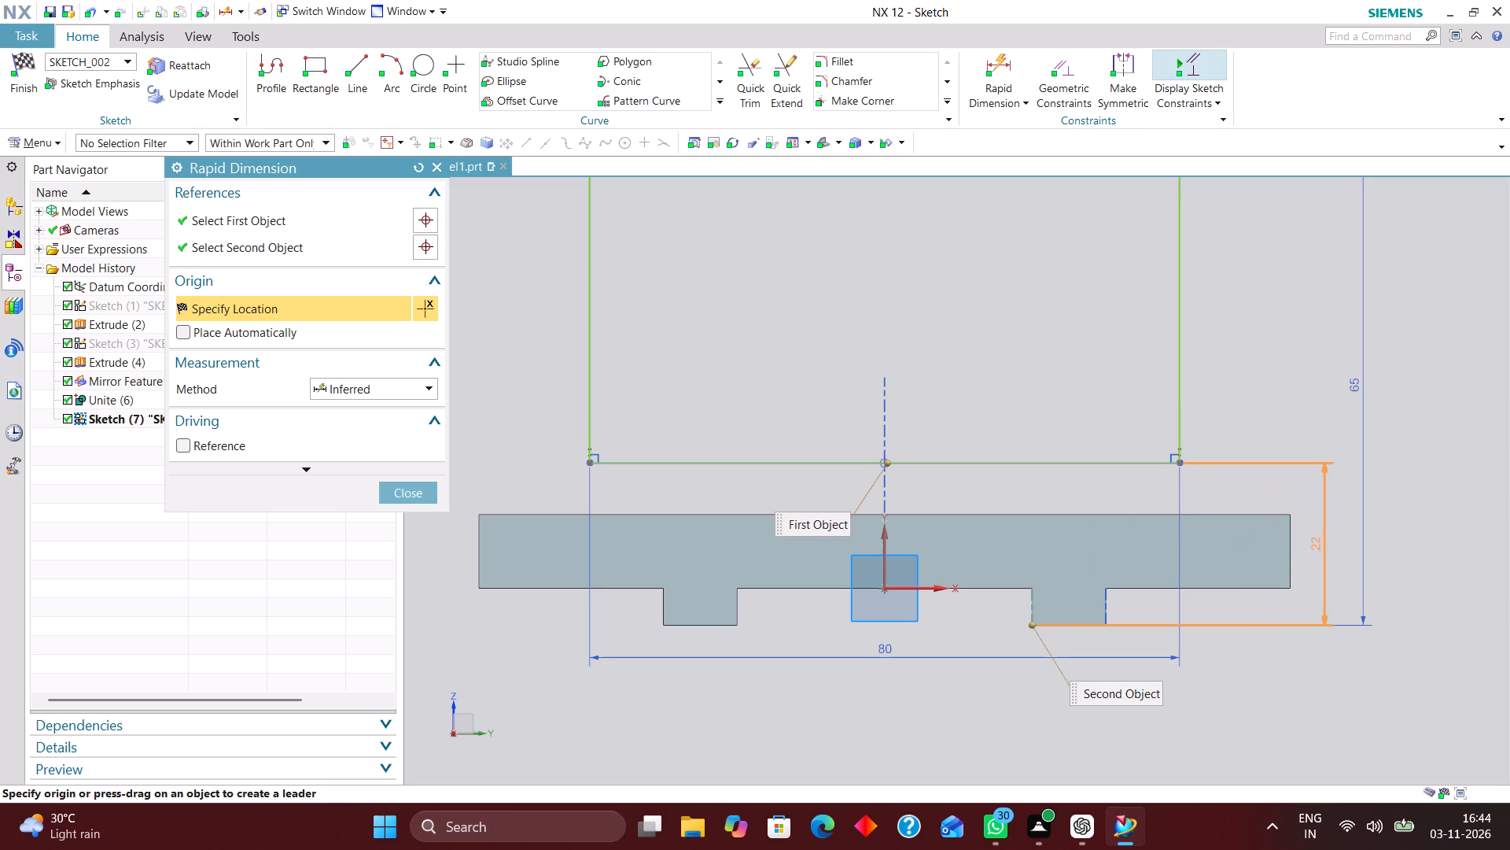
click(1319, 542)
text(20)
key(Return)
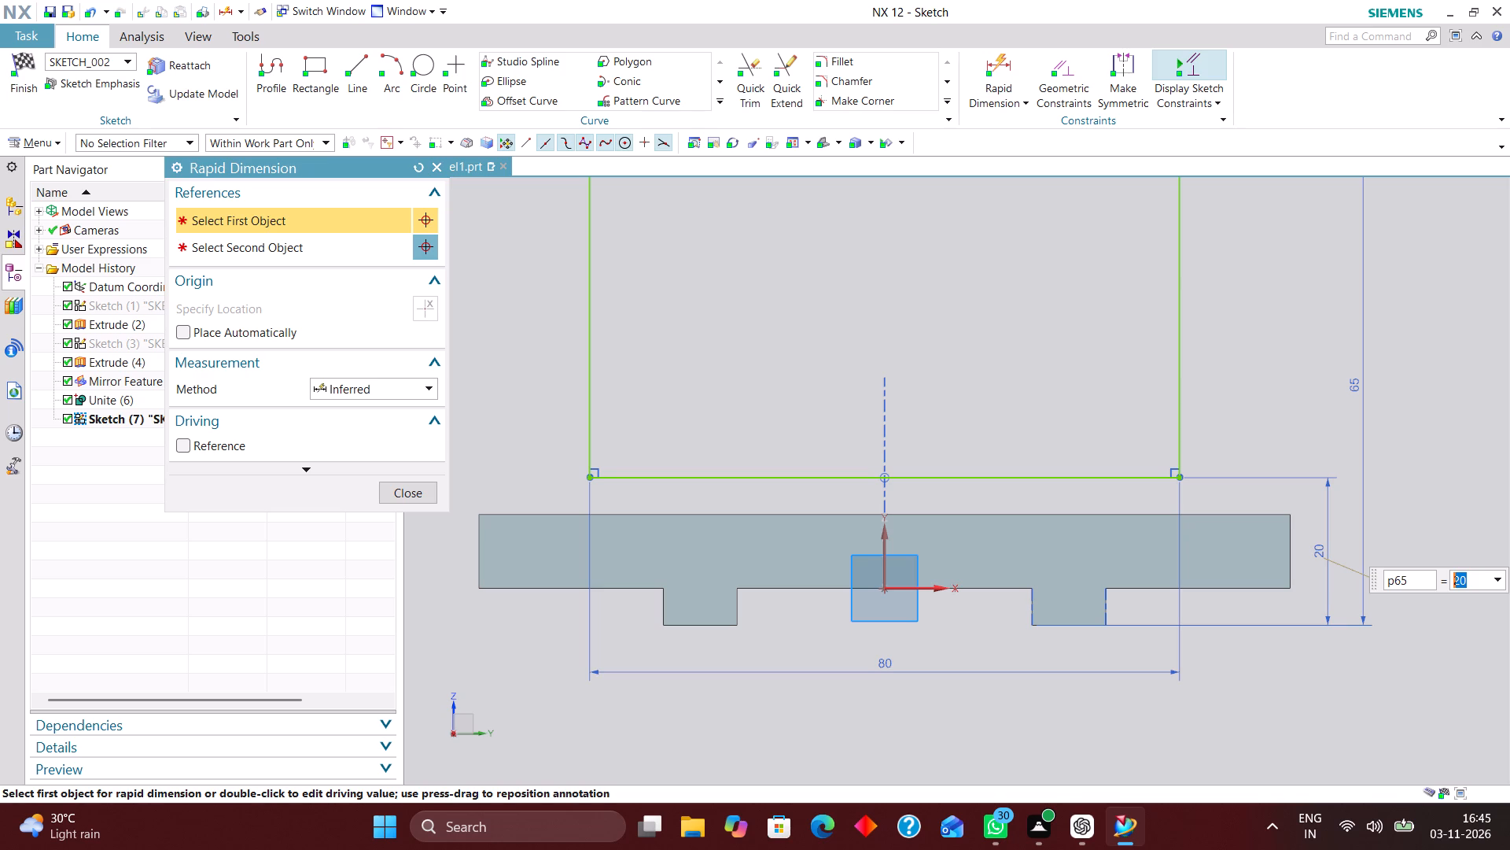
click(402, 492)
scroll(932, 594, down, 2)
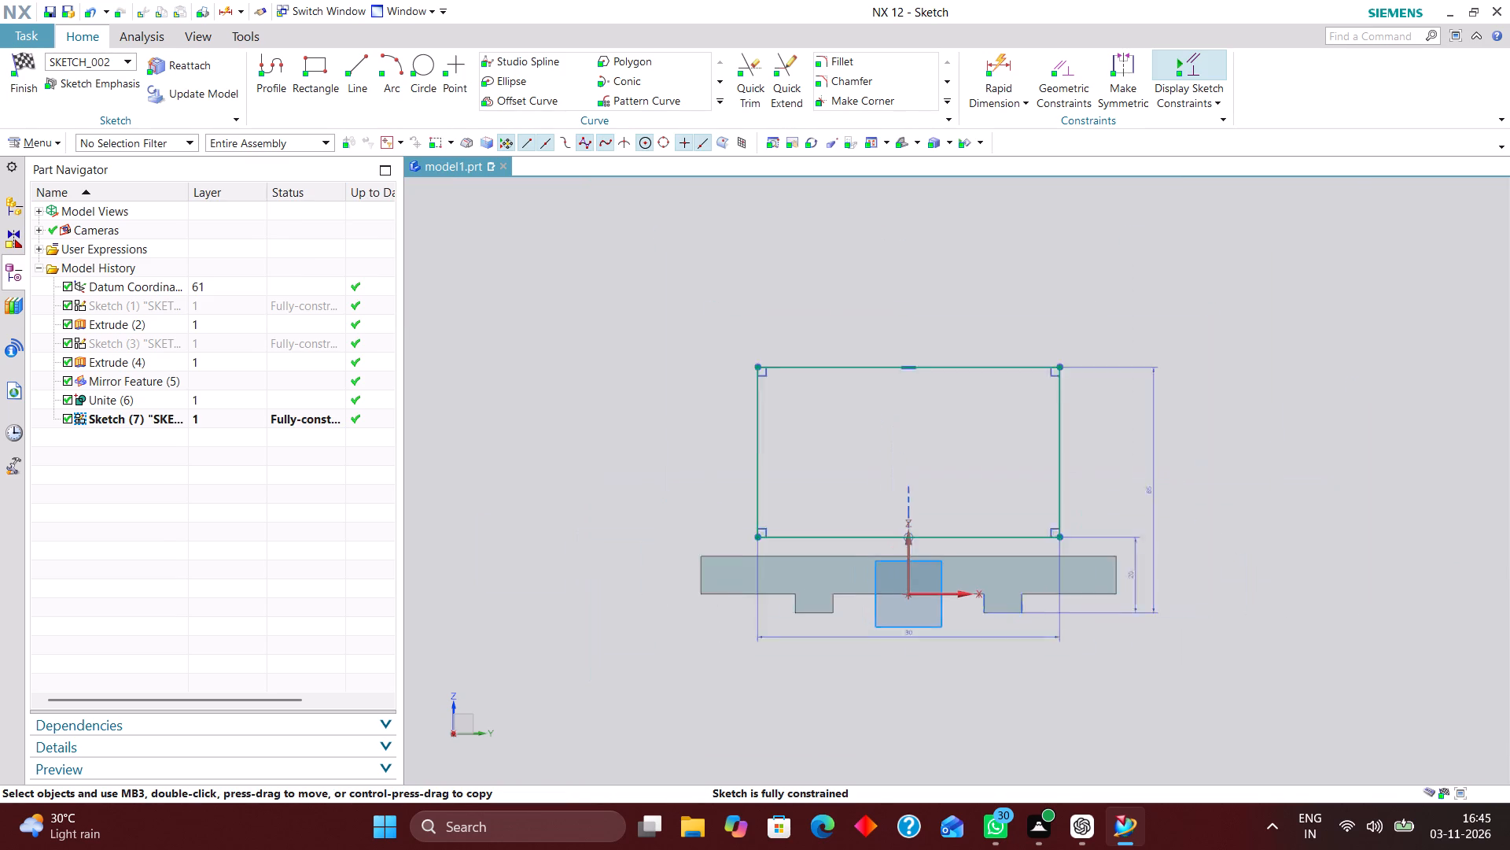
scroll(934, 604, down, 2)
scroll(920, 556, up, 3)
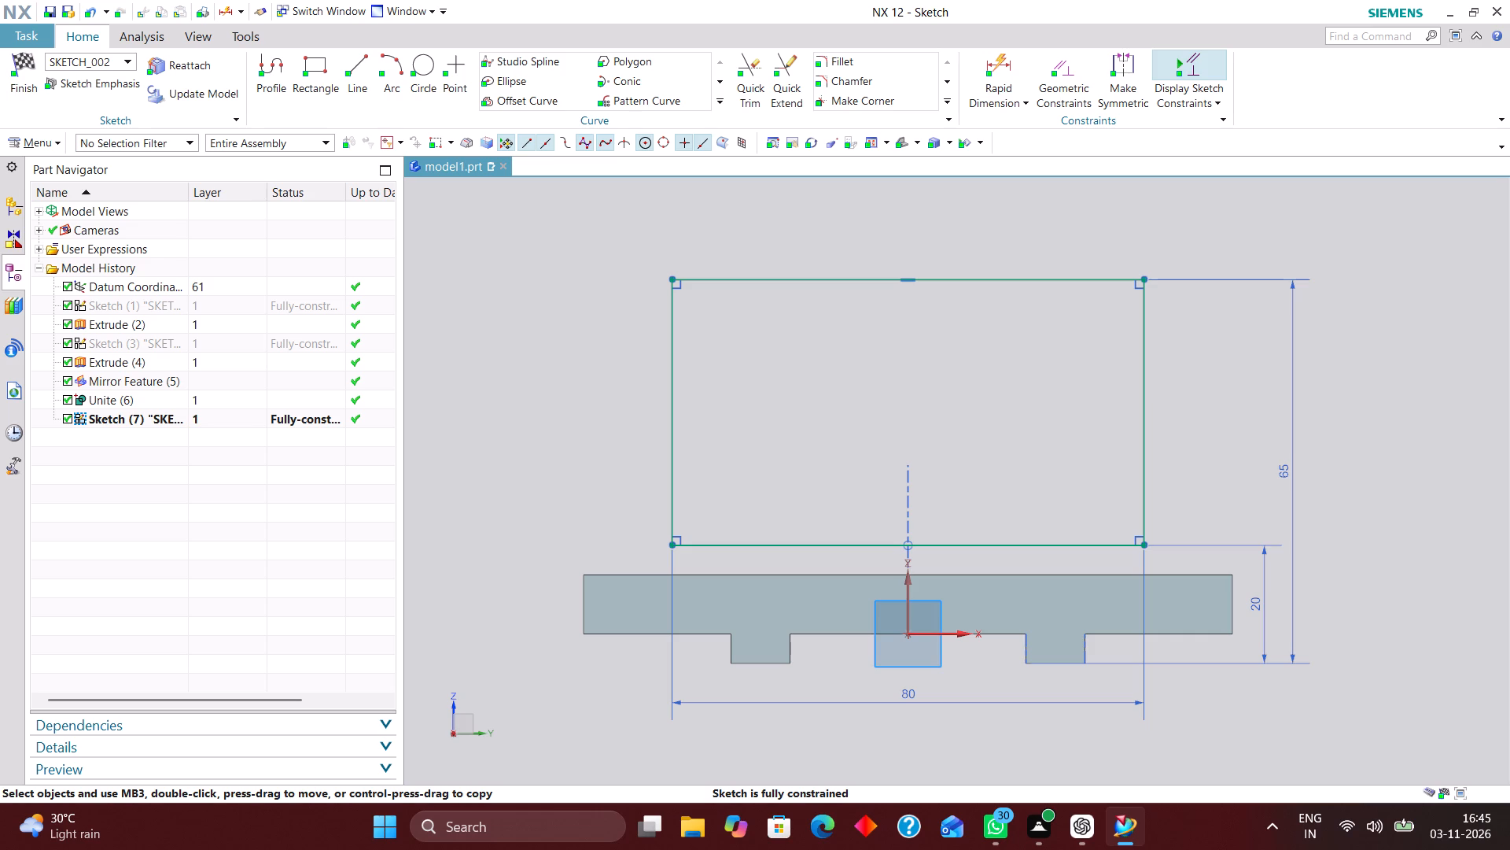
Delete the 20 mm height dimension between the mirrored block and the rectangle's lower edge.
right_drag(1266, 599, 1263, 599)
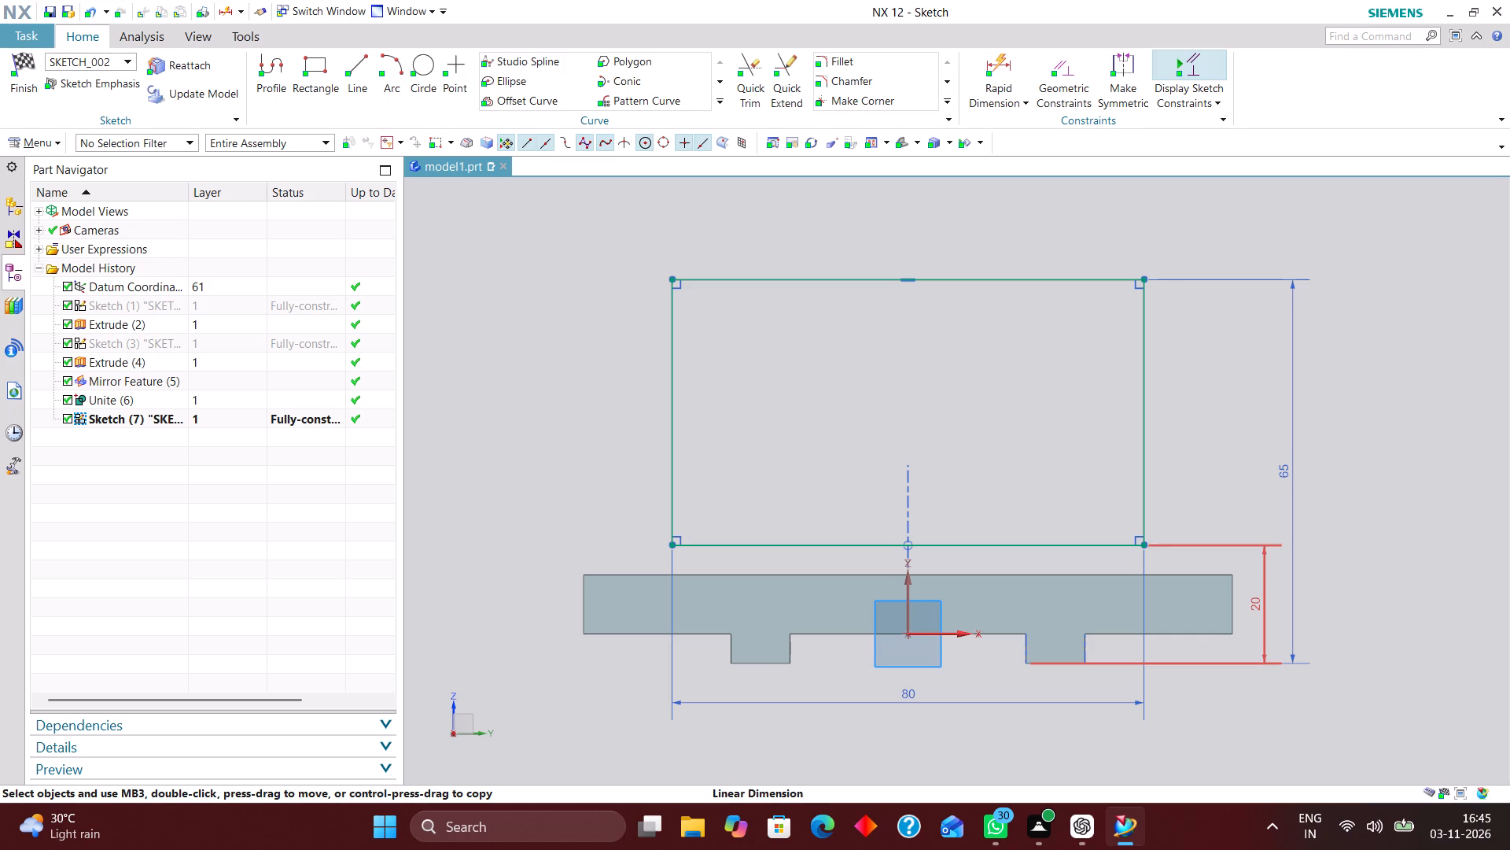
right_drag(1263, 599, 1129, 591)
Dimension the height from the sketch's horizontal axis to the midpoint of the rectangle's lower edge and set it to 10 mm.
click(1001, 76)
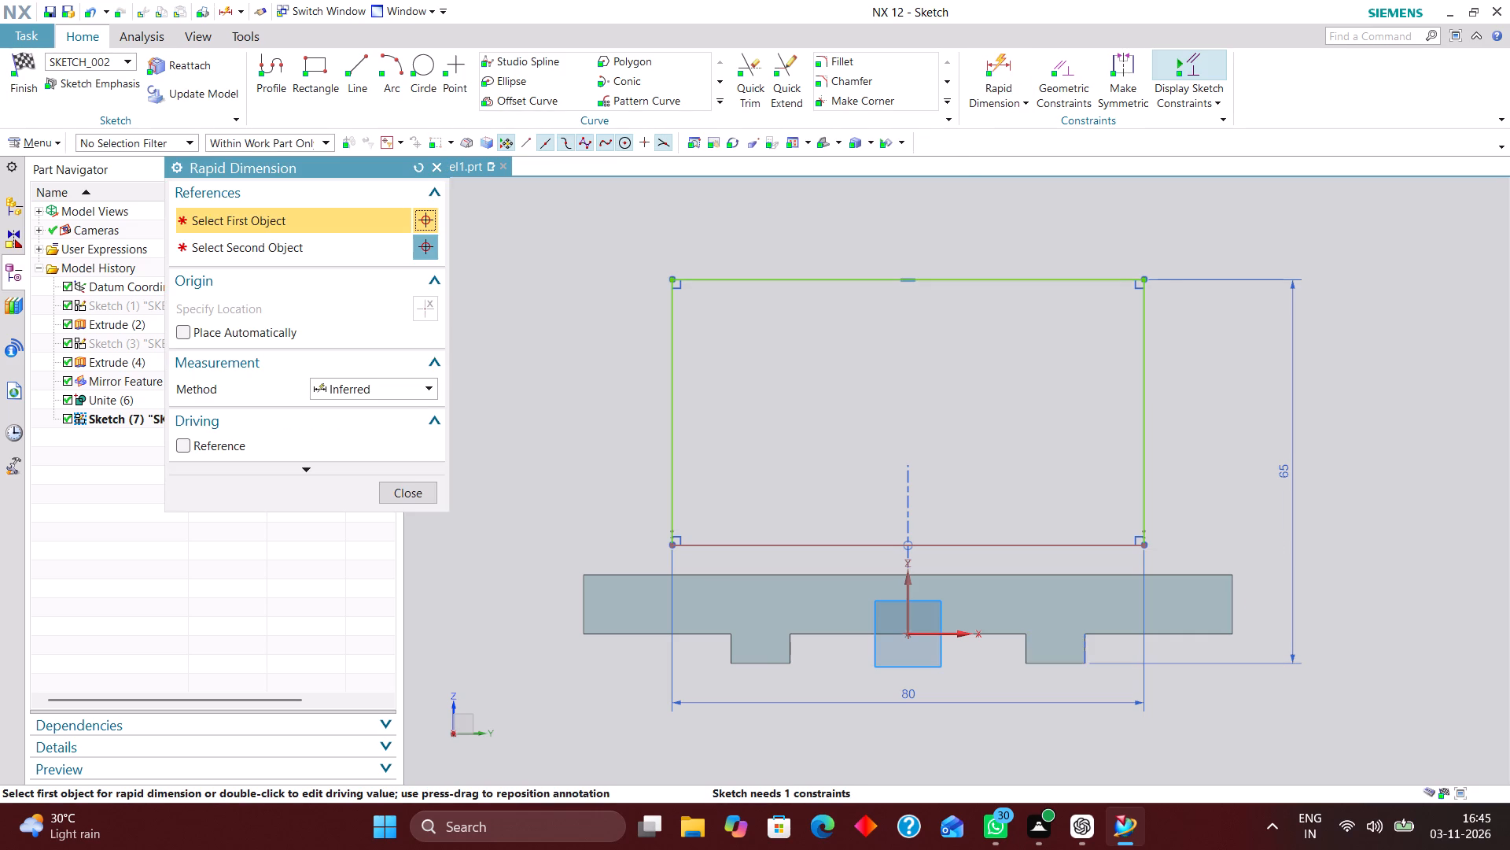
click(954, 635)
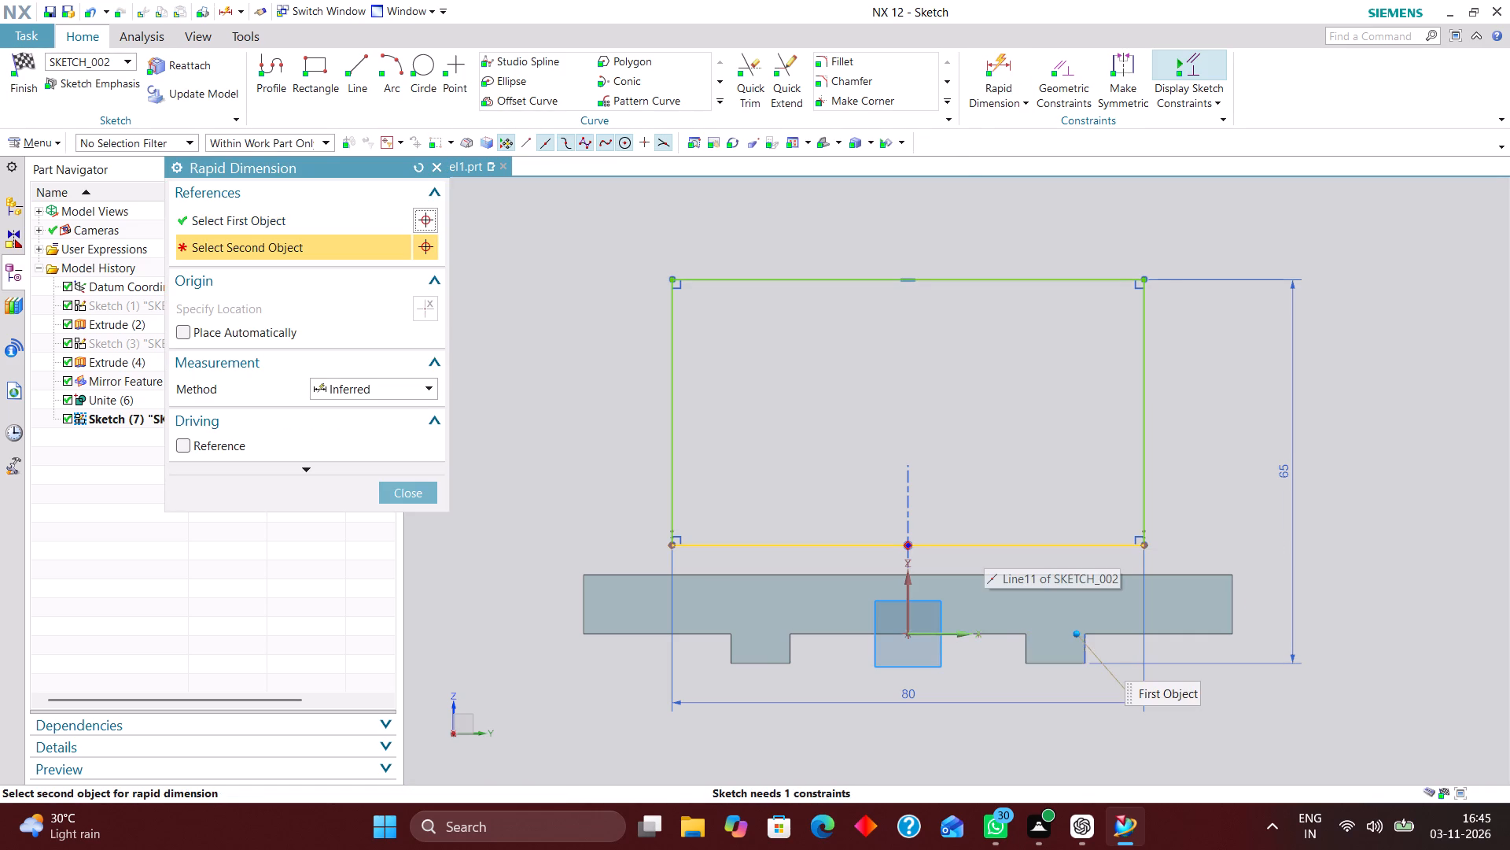
click(984, 546)
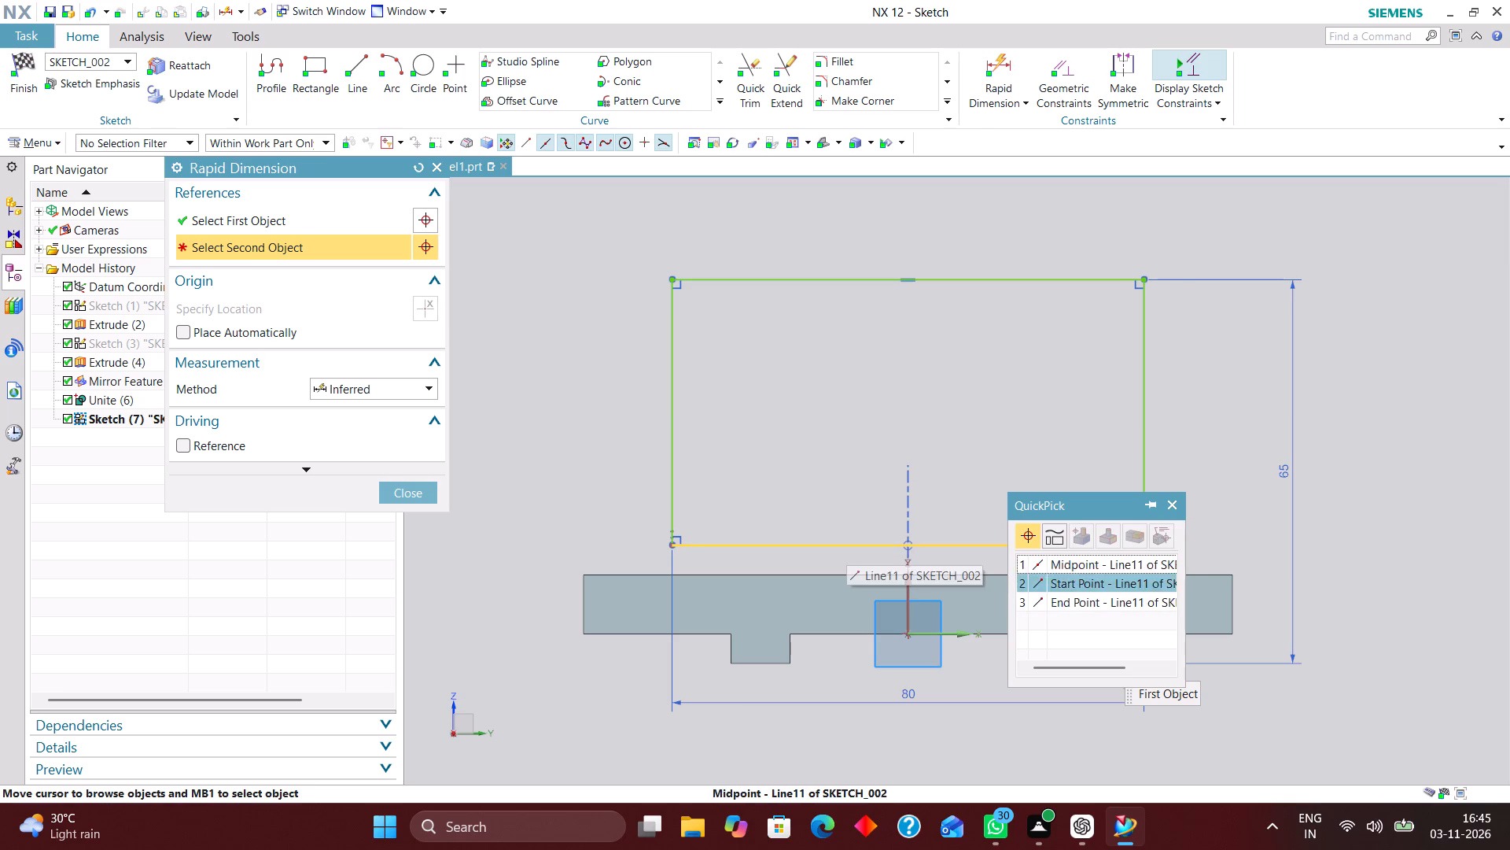
click(1061, 563)
click(1250, 587)
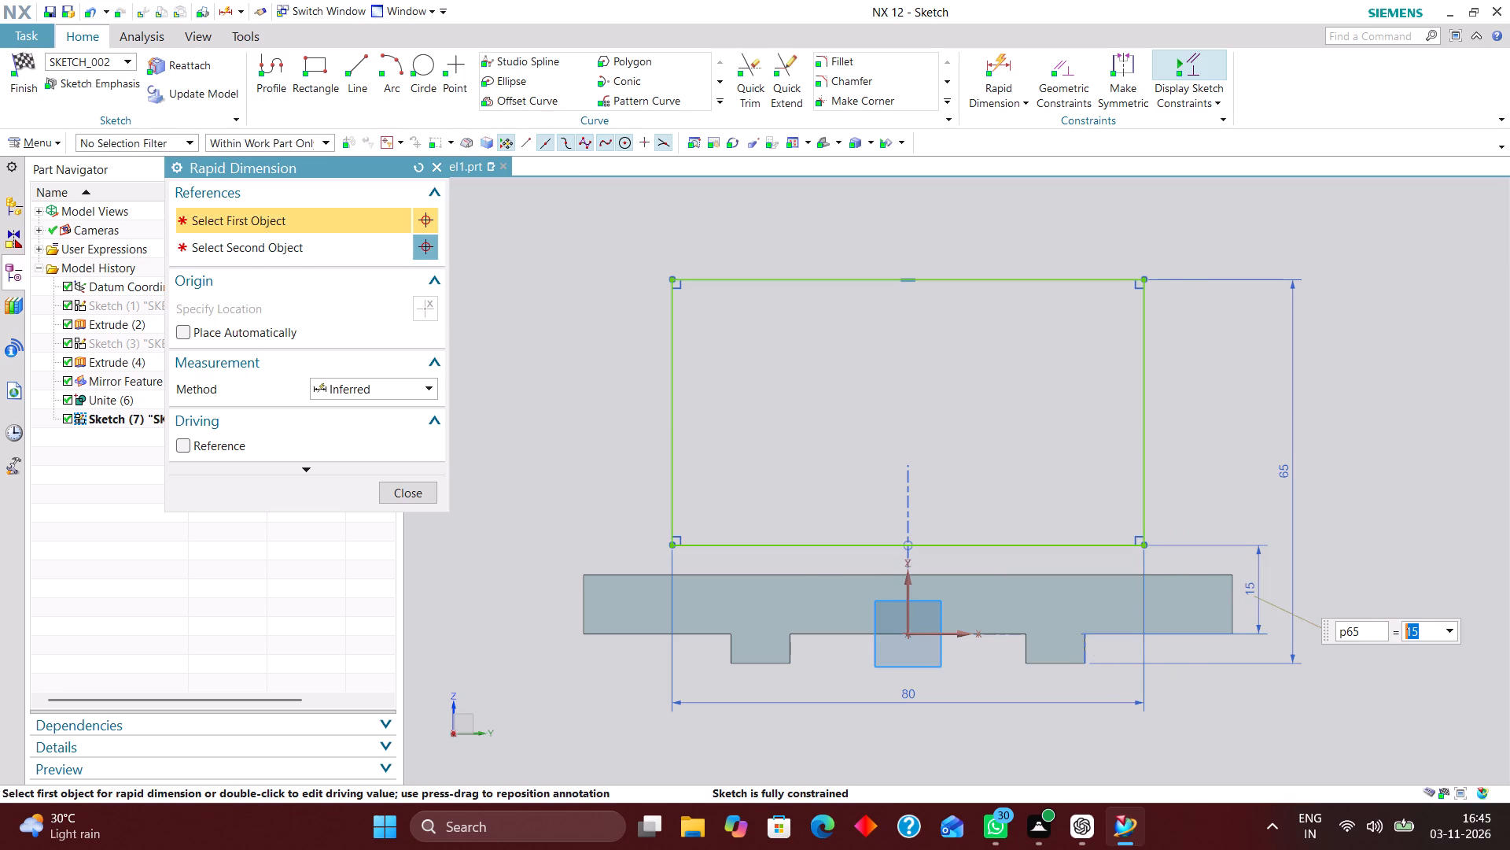
text(10)
key(Return)
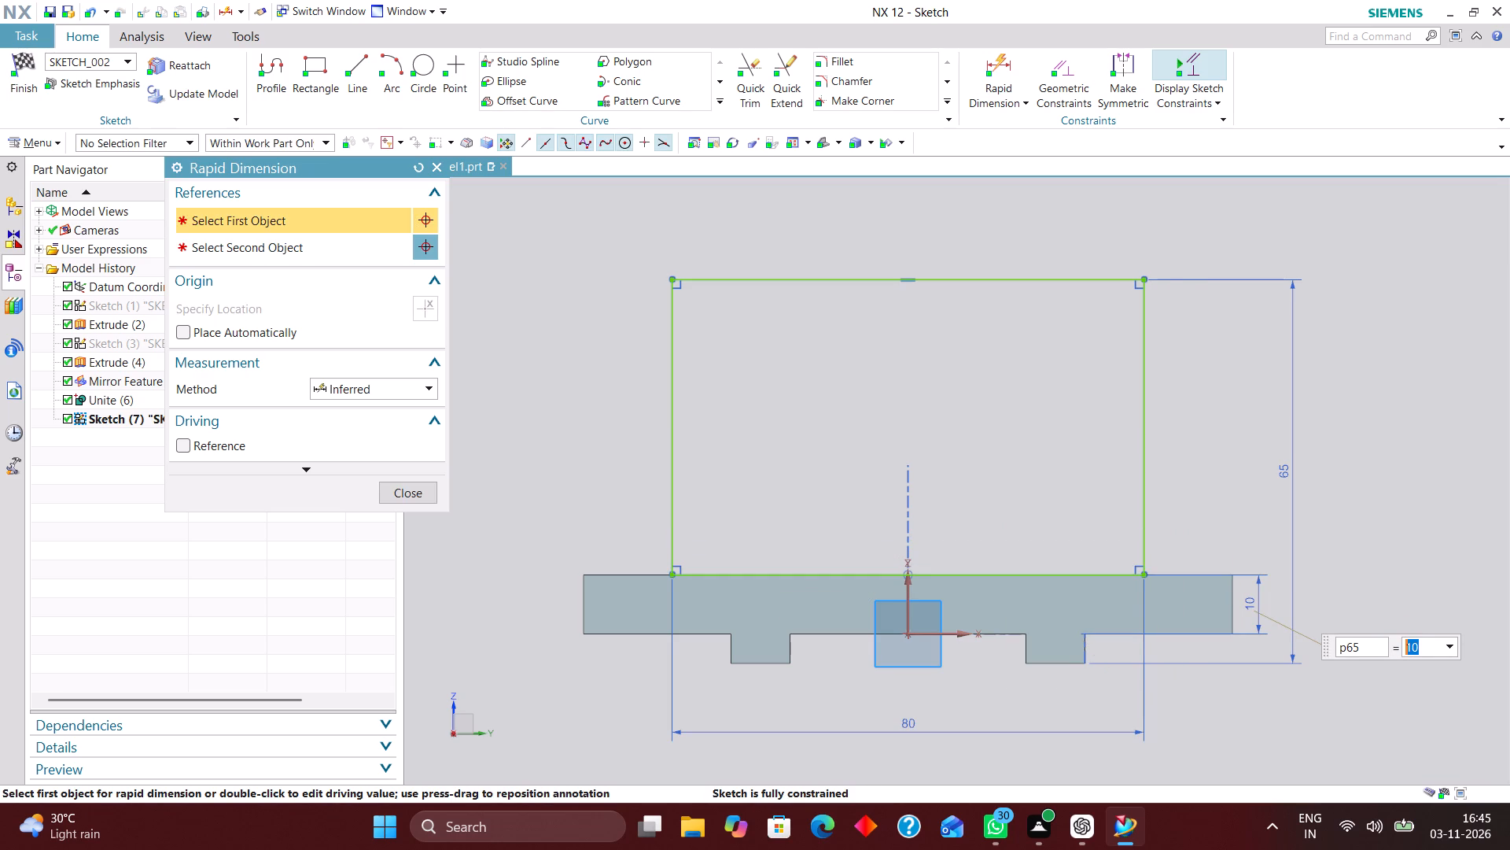
click(388, 497)
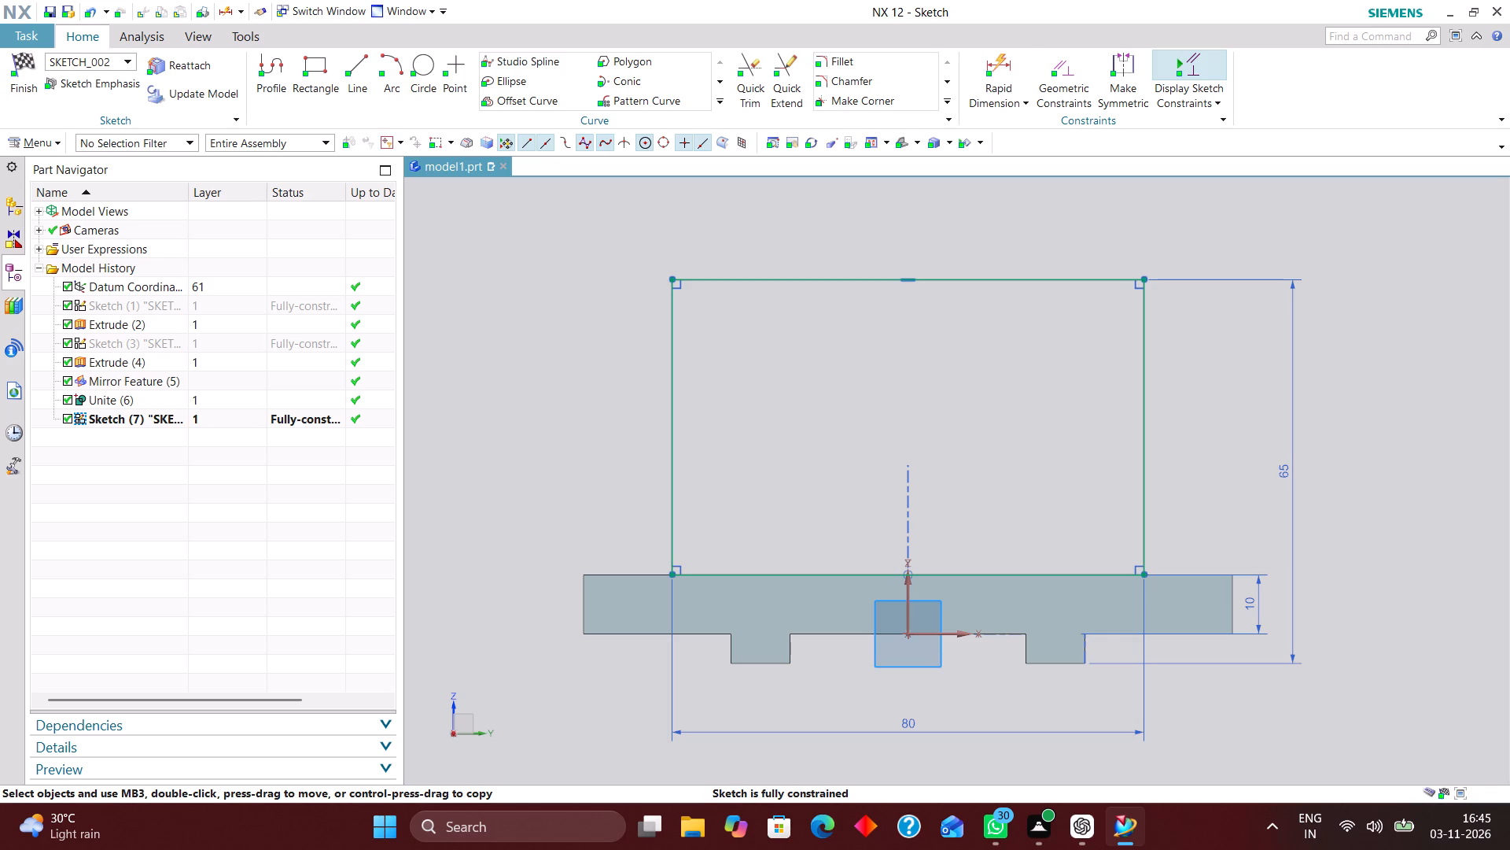
Dimension the height from the sketch's horizontal axis to the rectangle's upper edge.
click(992, 53)
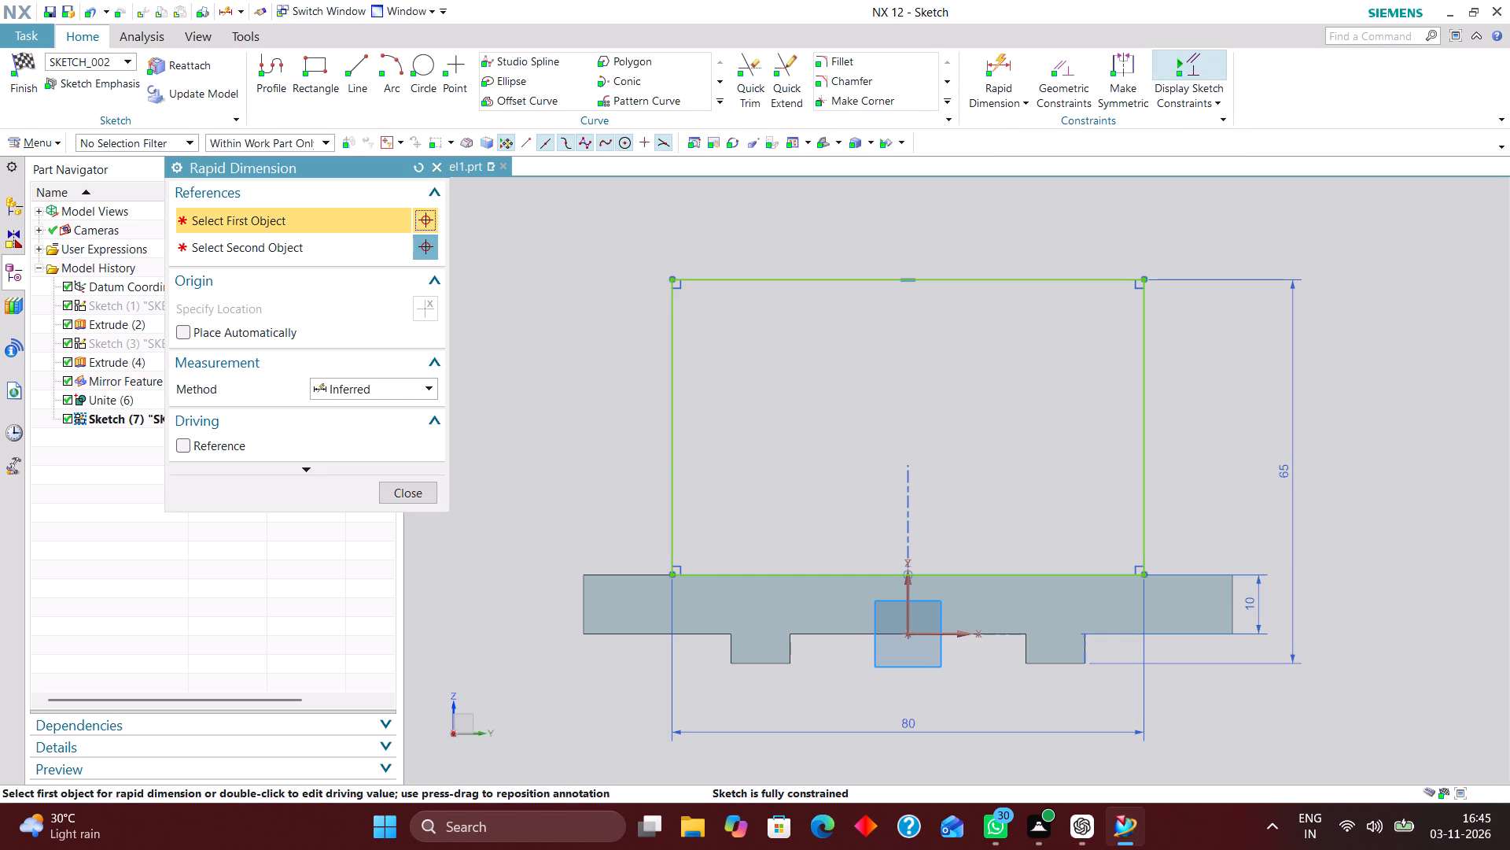
click(944, 631)
click(844, 275)
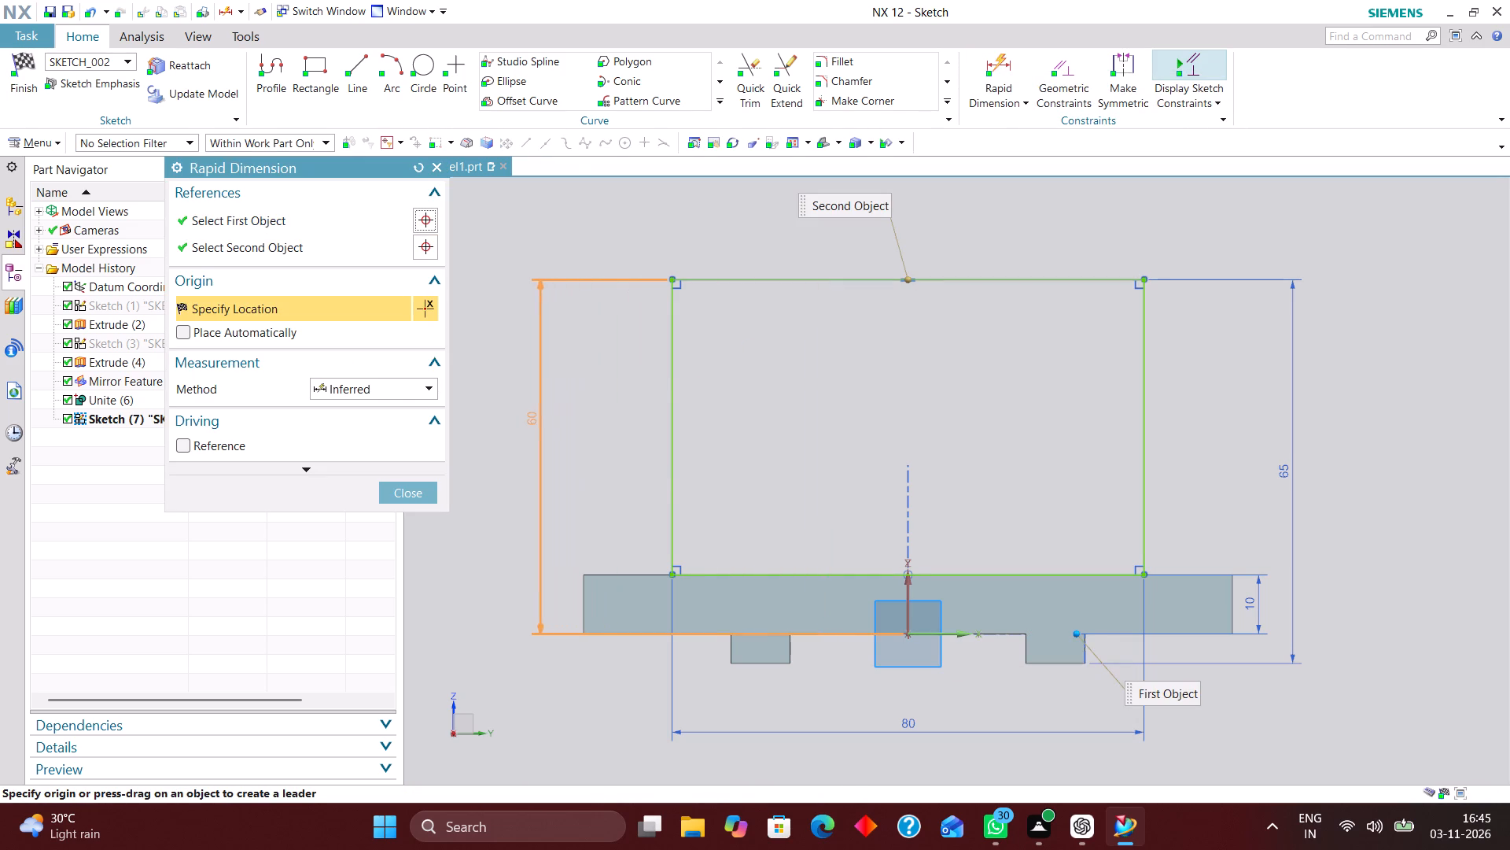
click(530, 419)
click(746, 459)
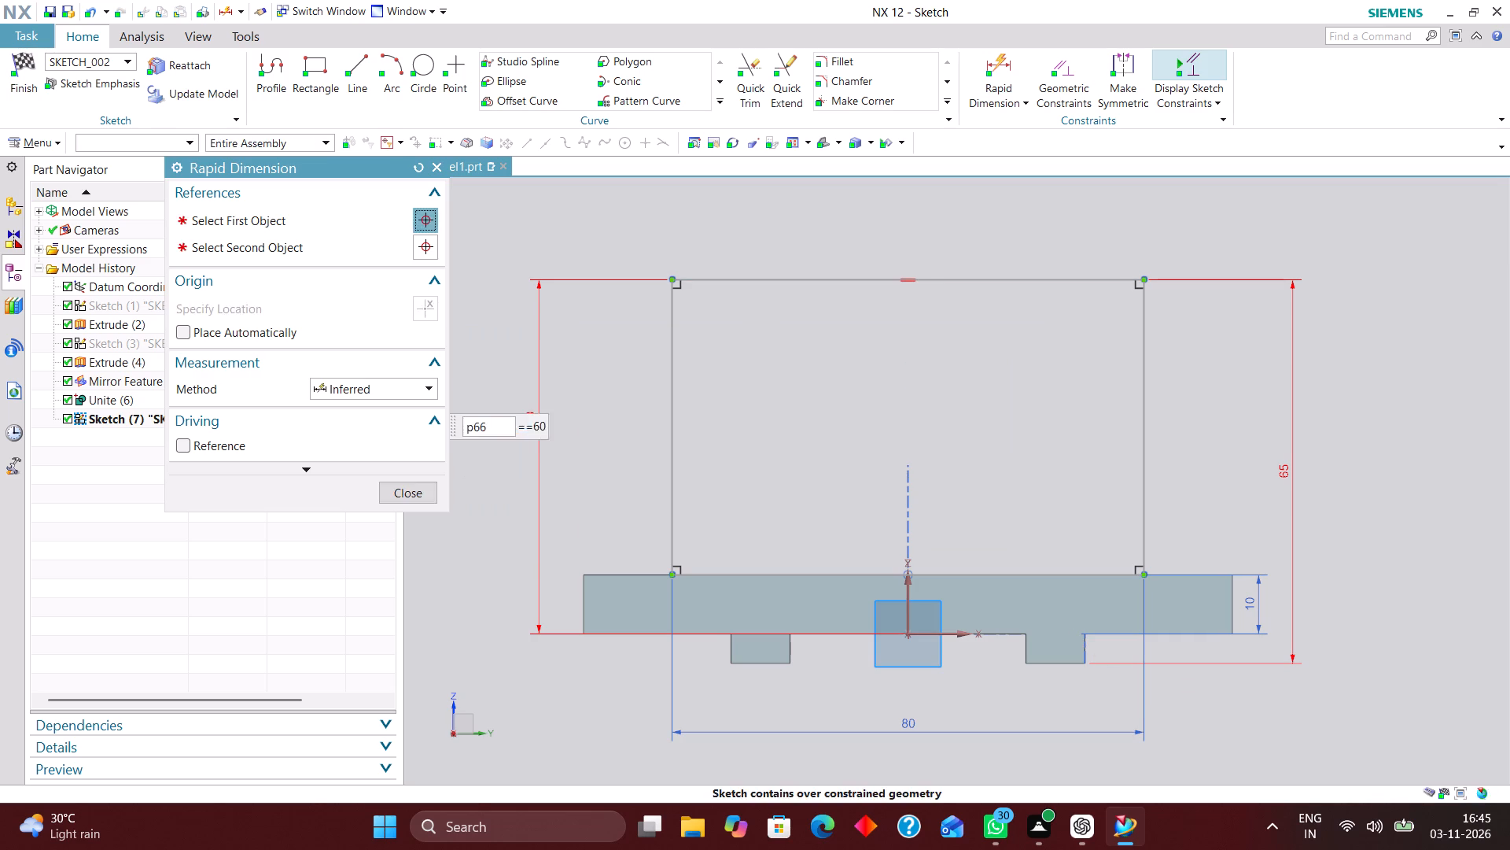
click(402, 490)
Delete the 65 mm height dimension and finish the sketch.
right_drag(1286, 475, 1243, 476)
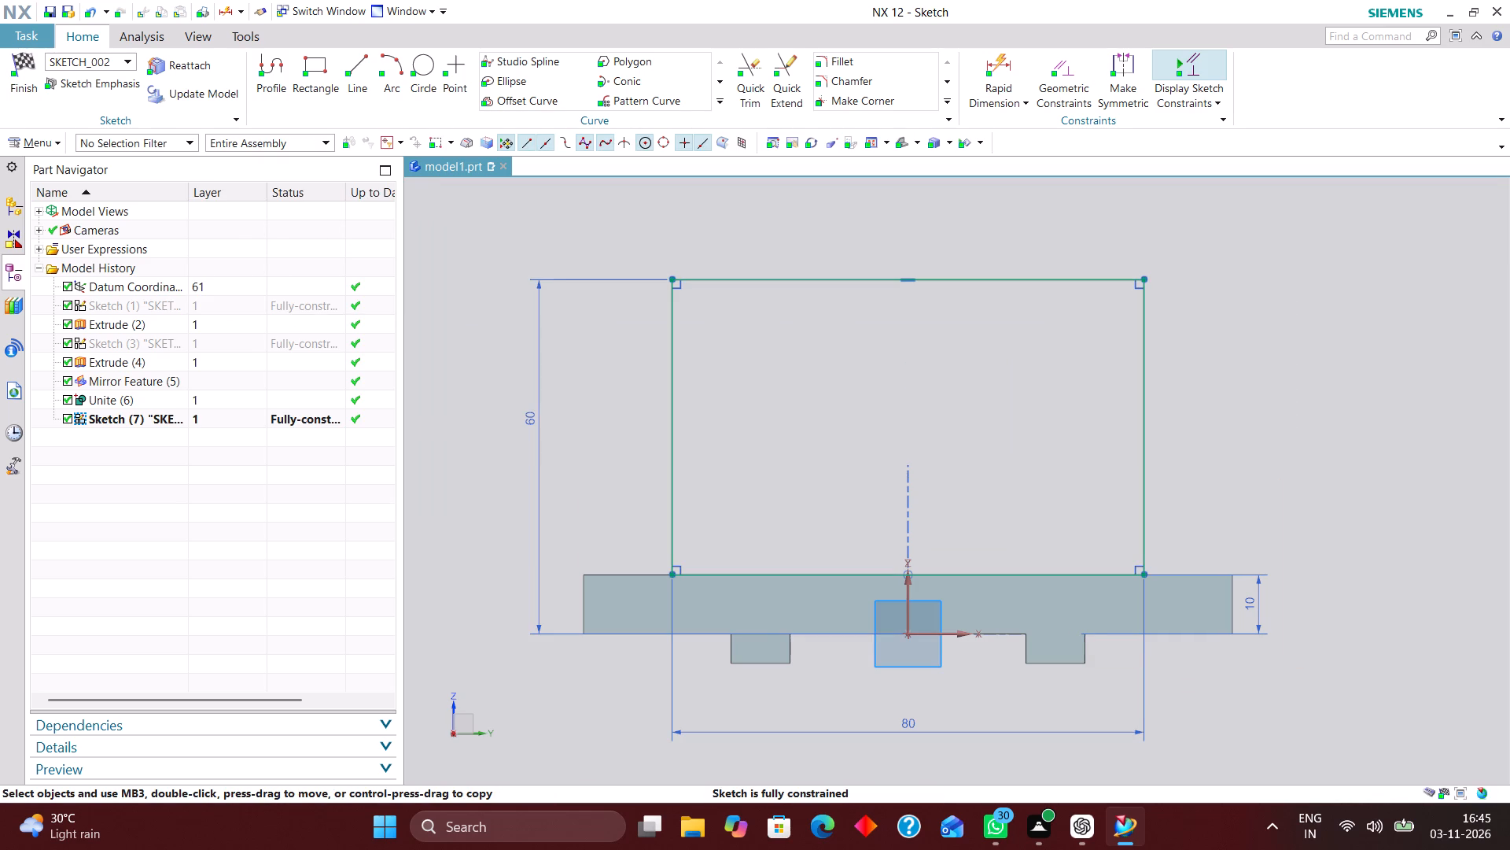
scroll(997, 661, up, 6)
scroll(1014, 611, down, 5)
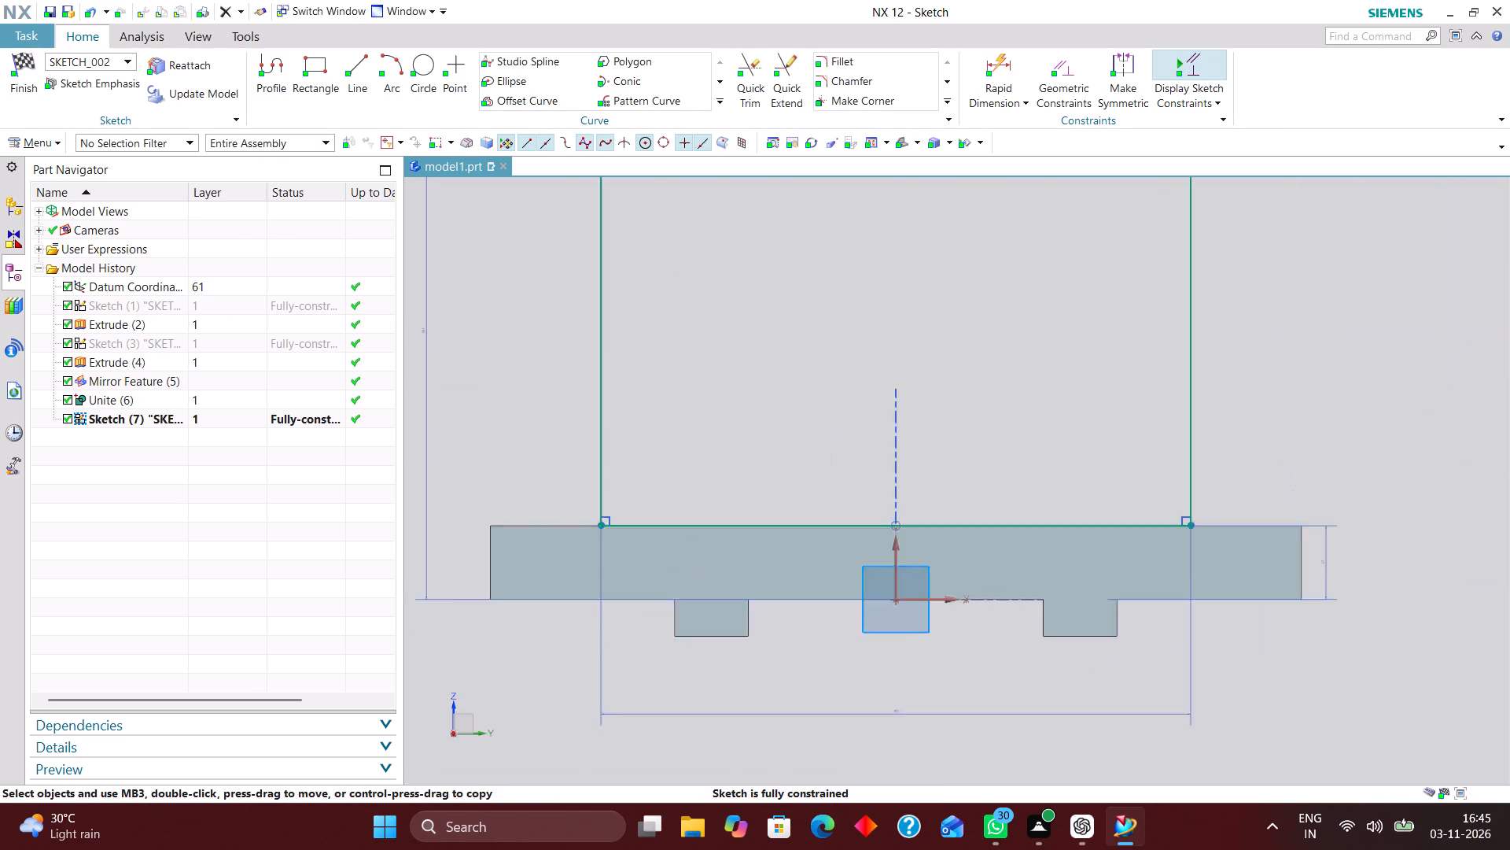
scroll(1011, 623, down, 2)
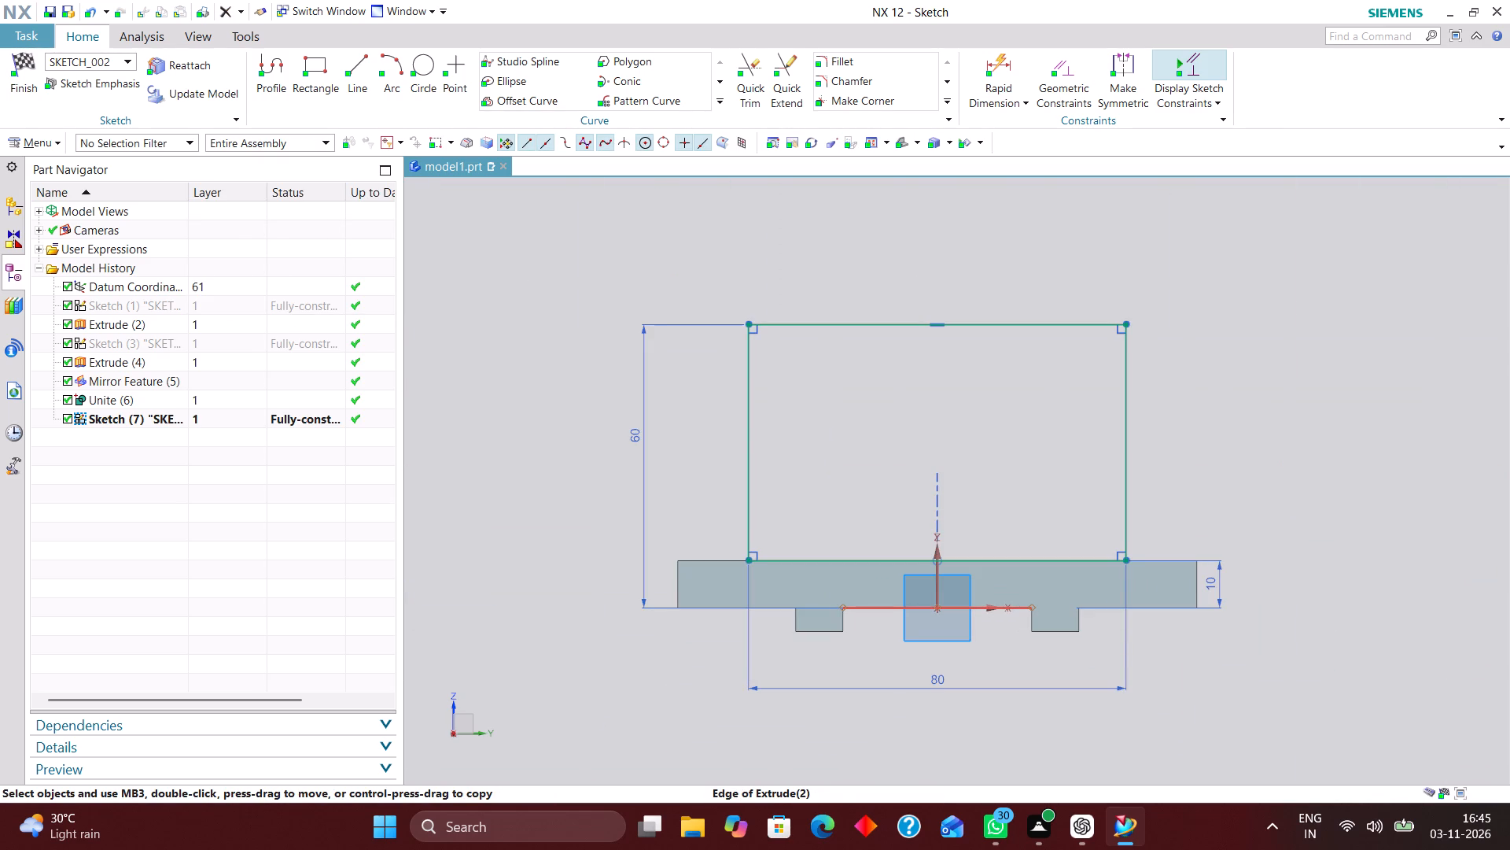
right_click(1017, 611)
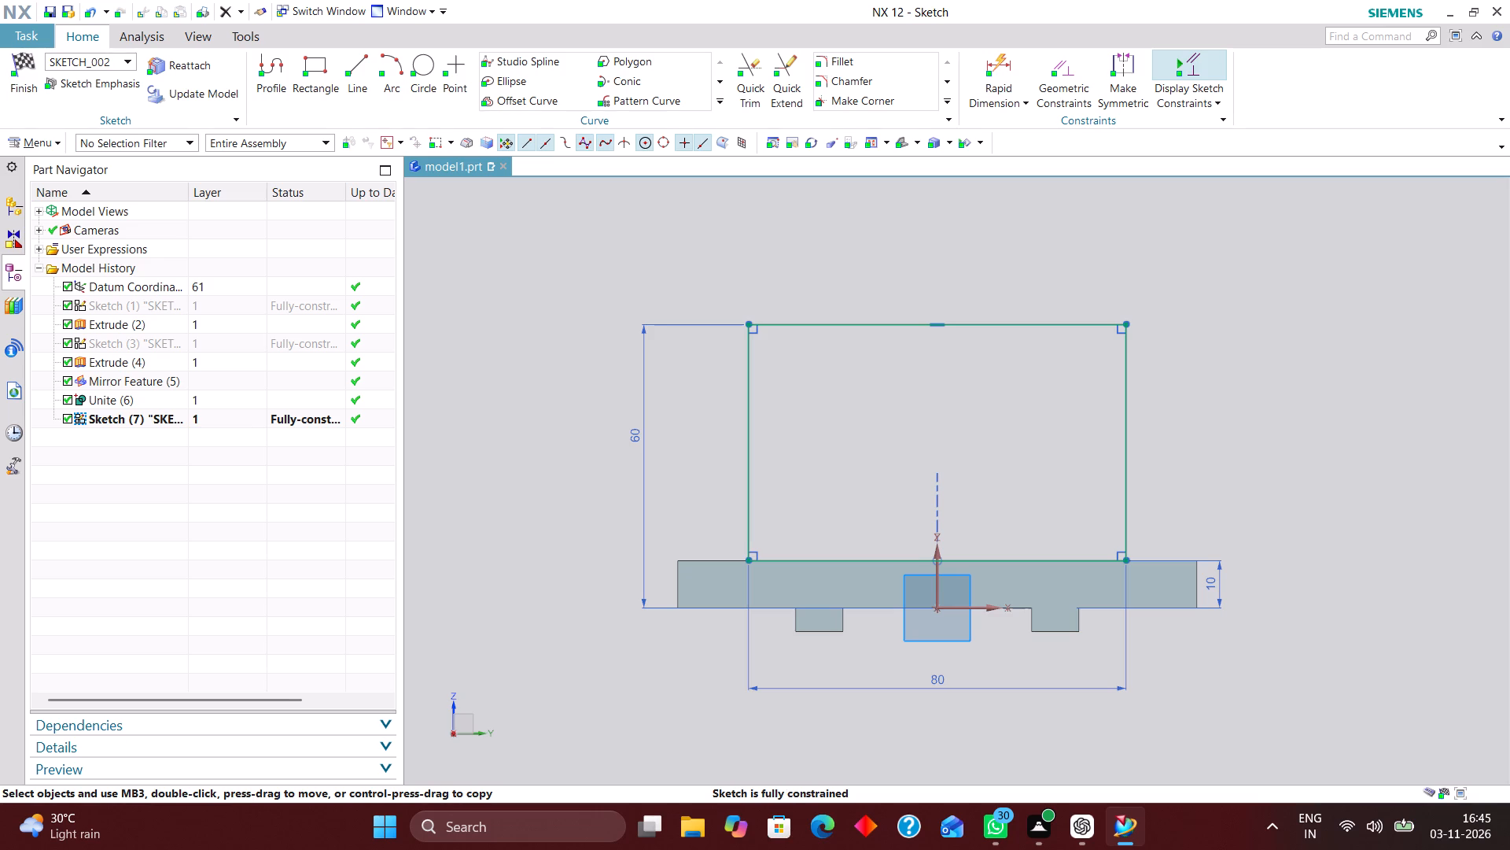
click(20, 61)
Extrude the rectangle sketch with a symmetric value of 25 mm and no Boolean.
scroll(755, 521, down, 1)
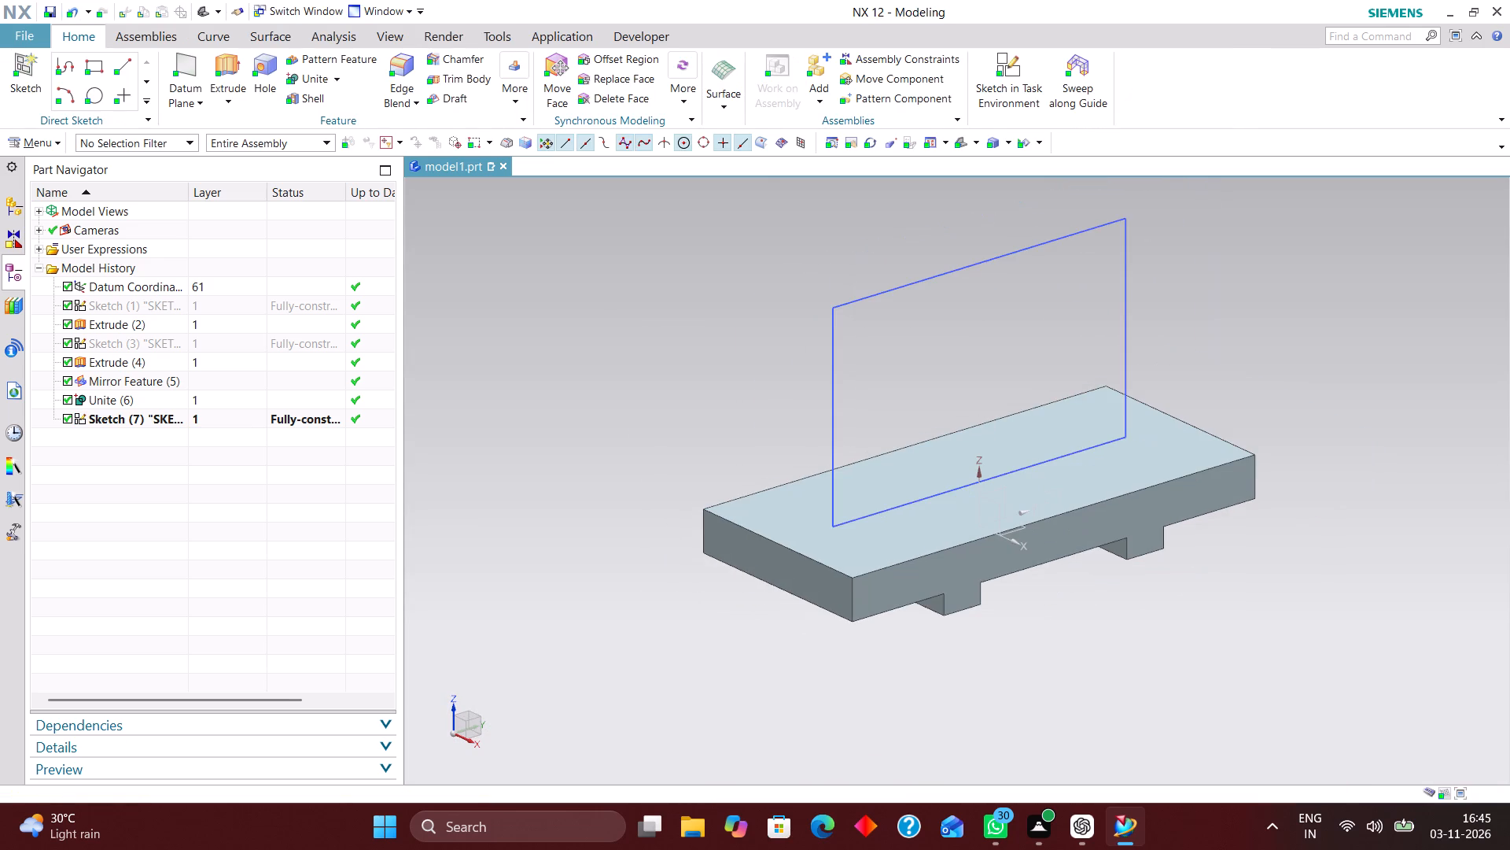
click(222, 61)
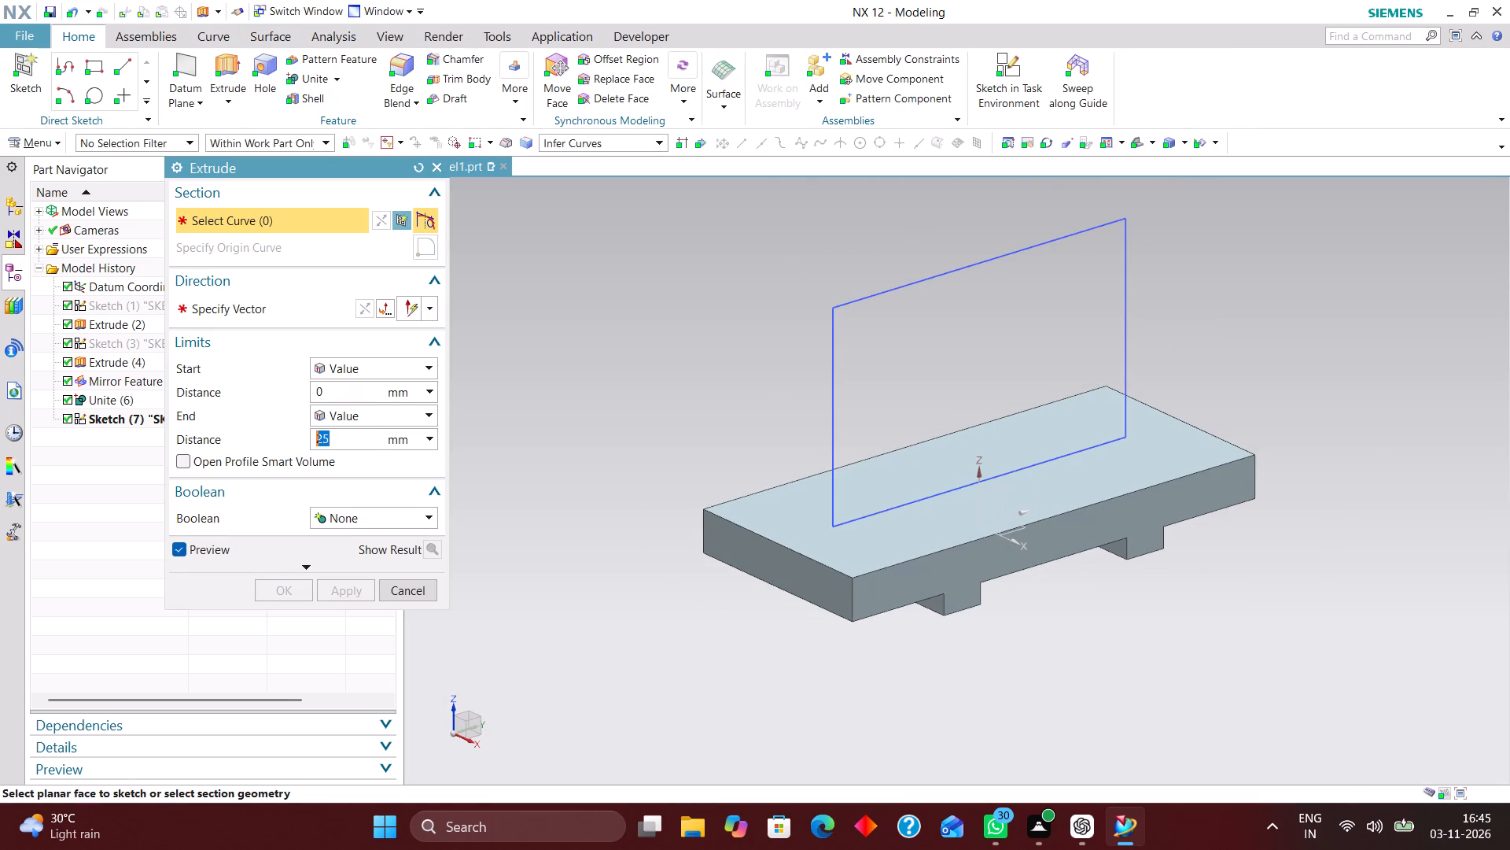
click(834, 364)
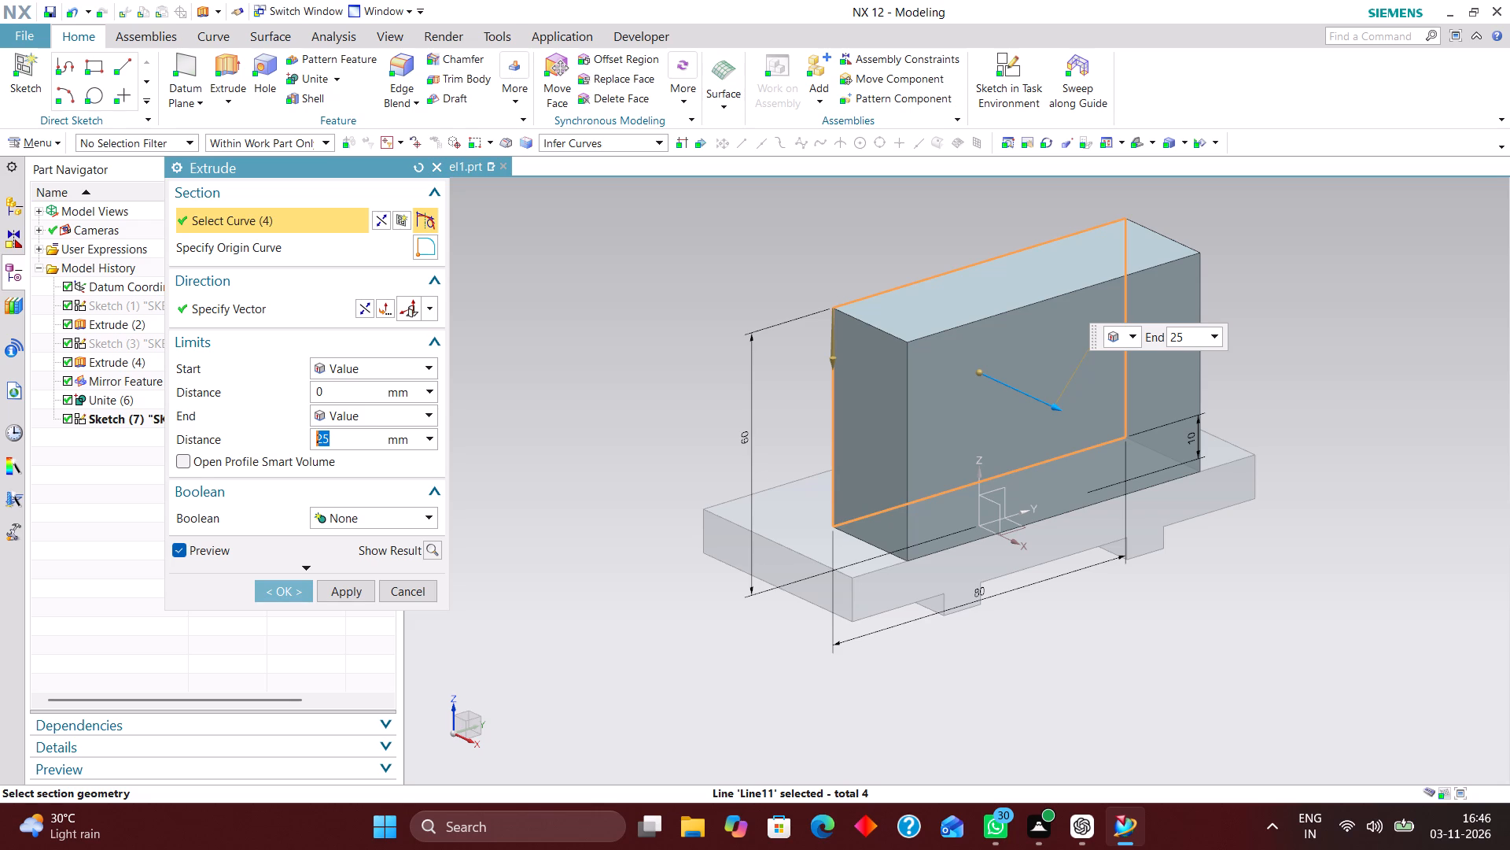
click(348, 364)
click(368, 410)
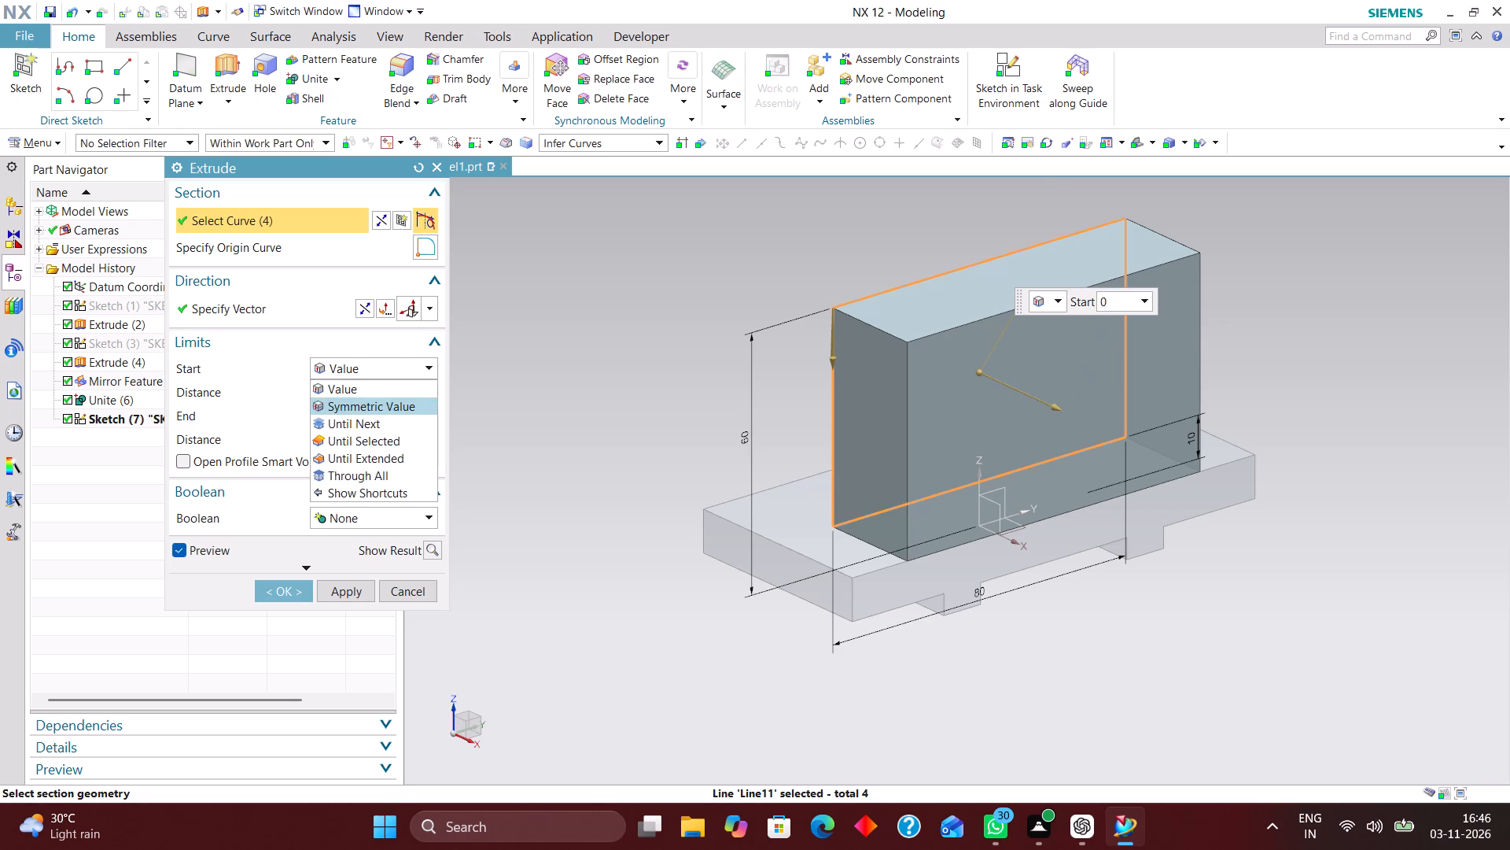
click(290, 542)
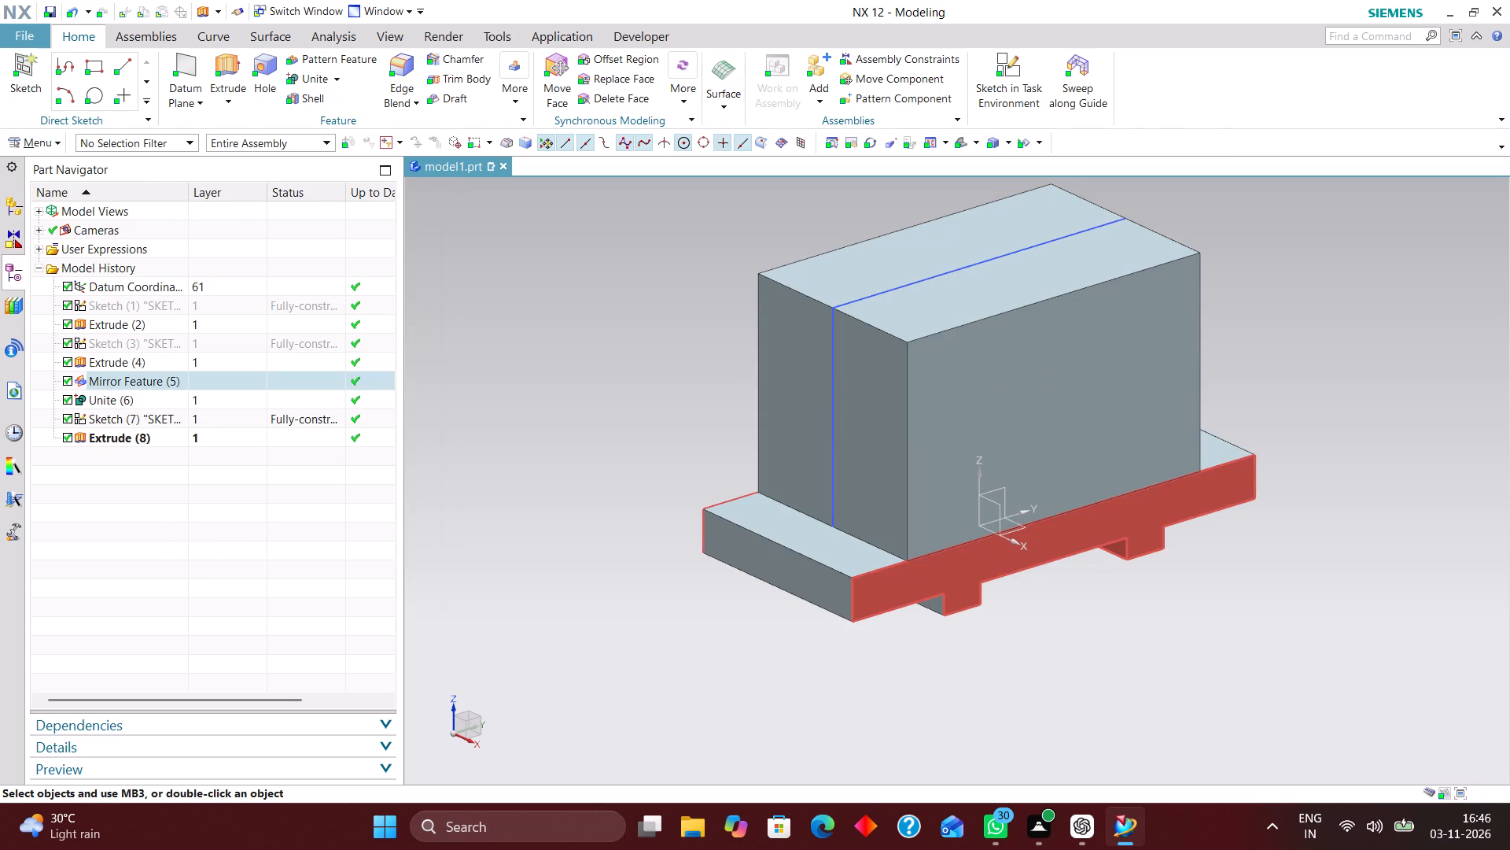
Unite the extruded upper block with the base, using the base as the target body.
click(302, 86)
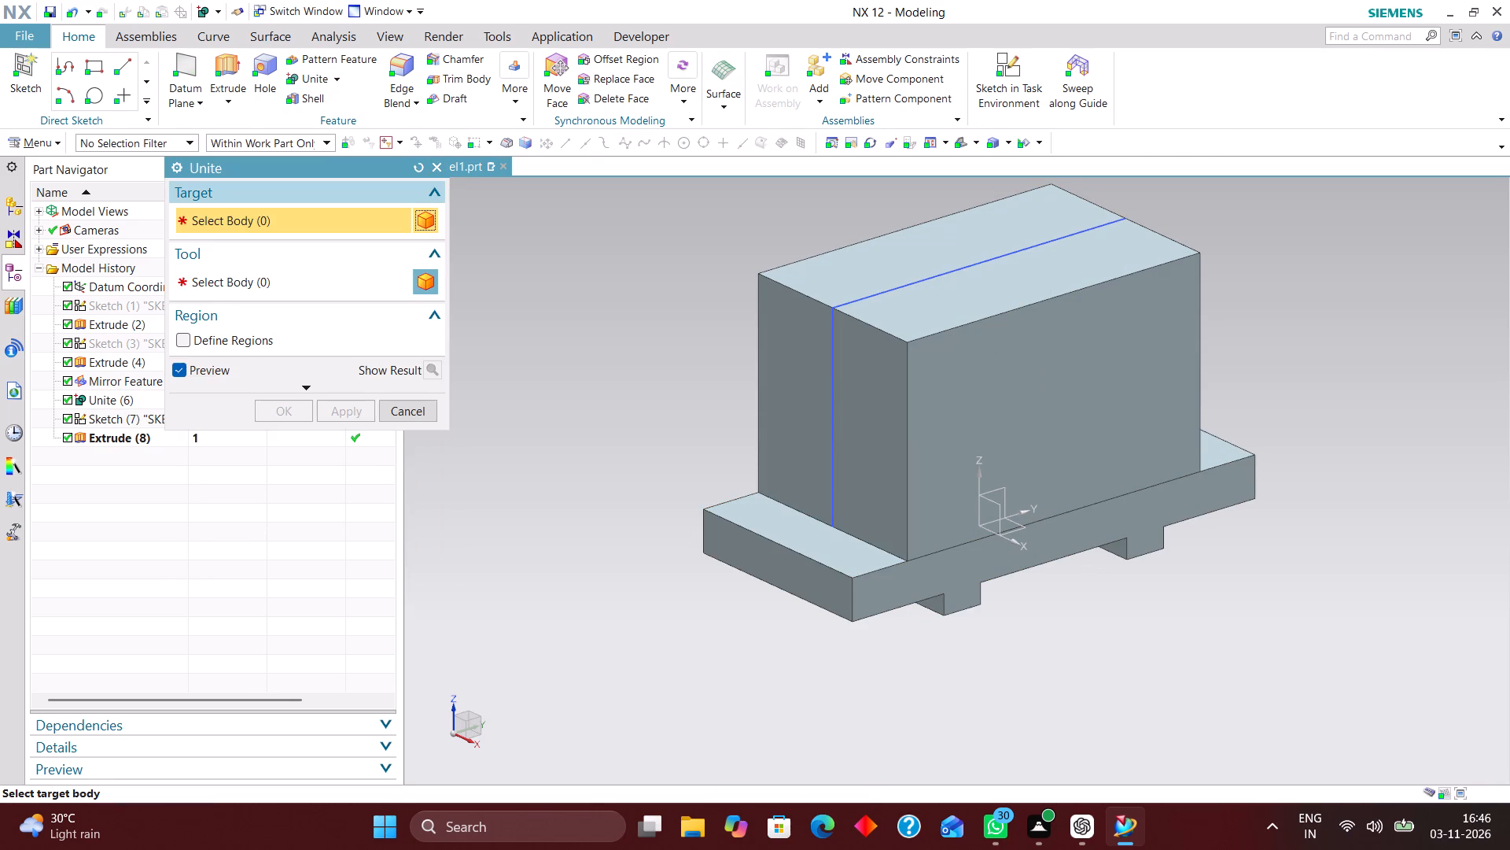
click(1030, 561)
click(1007, 458)
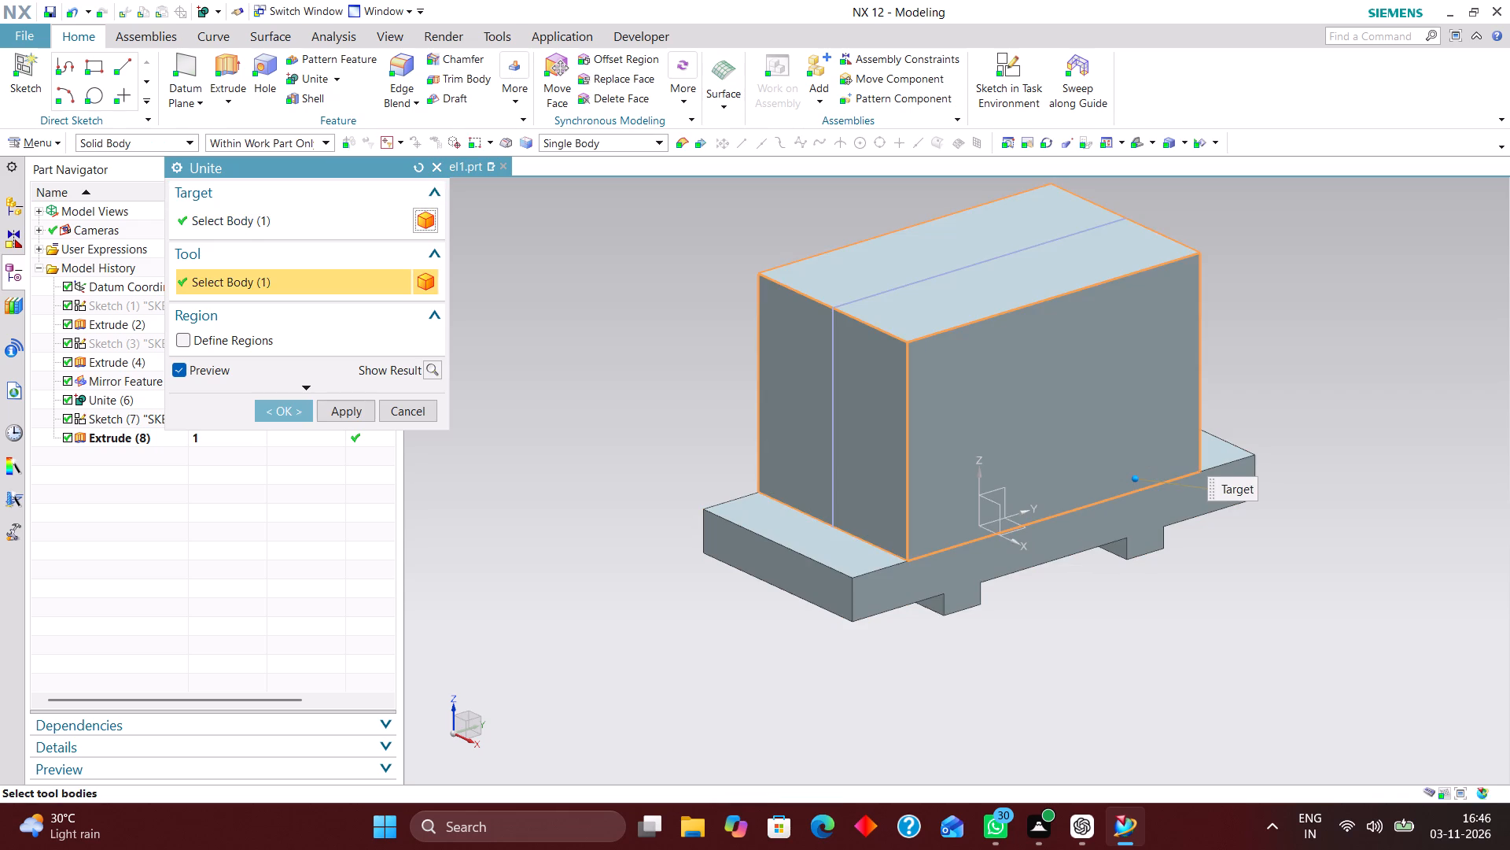
click(288, 420)
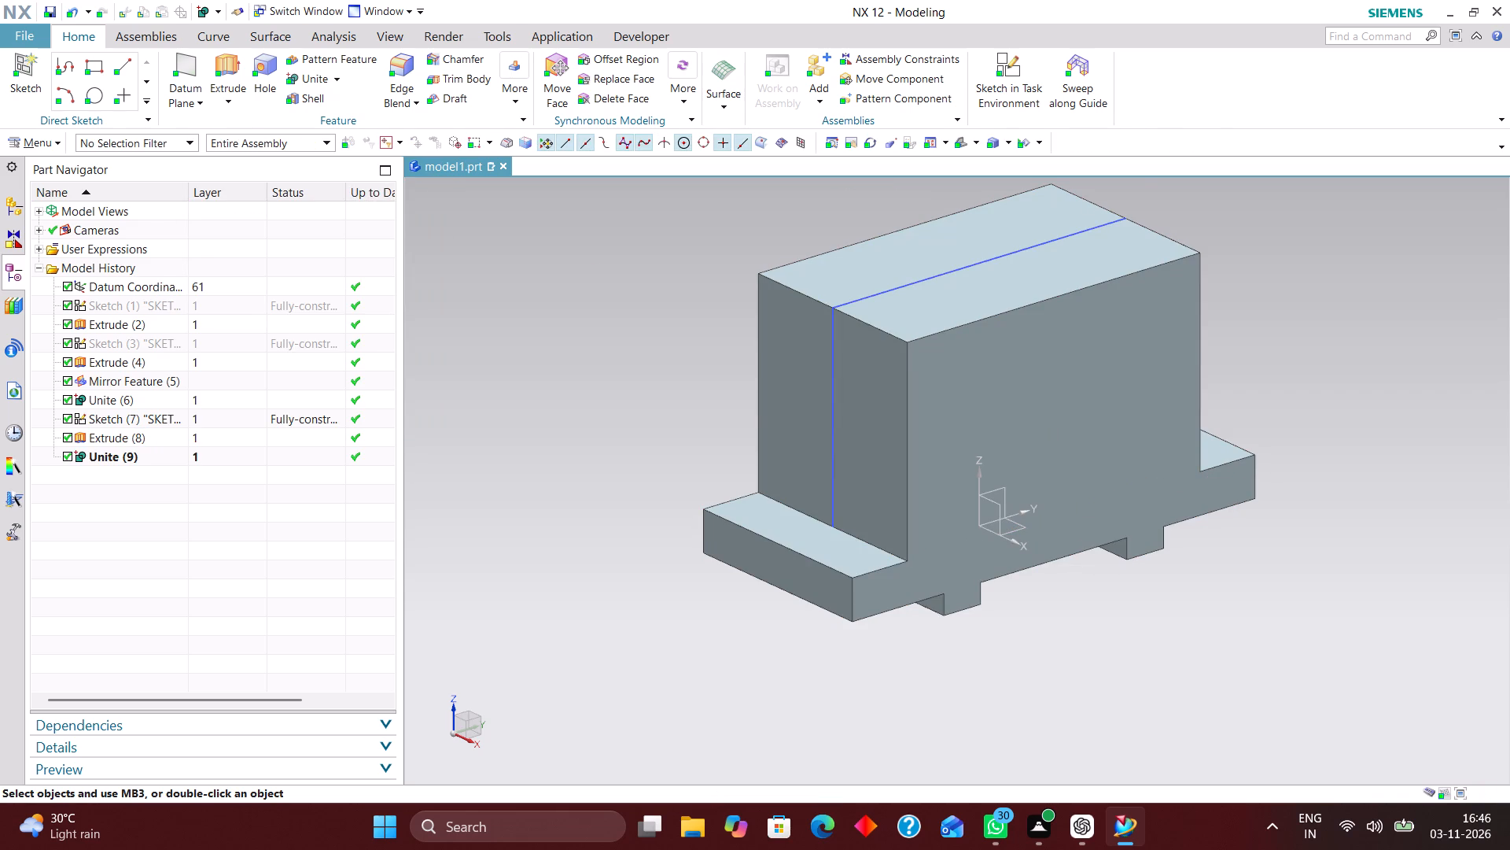
Hide the rectangle sketch of the upper block.
right_drag(832, 388, 834, 493)
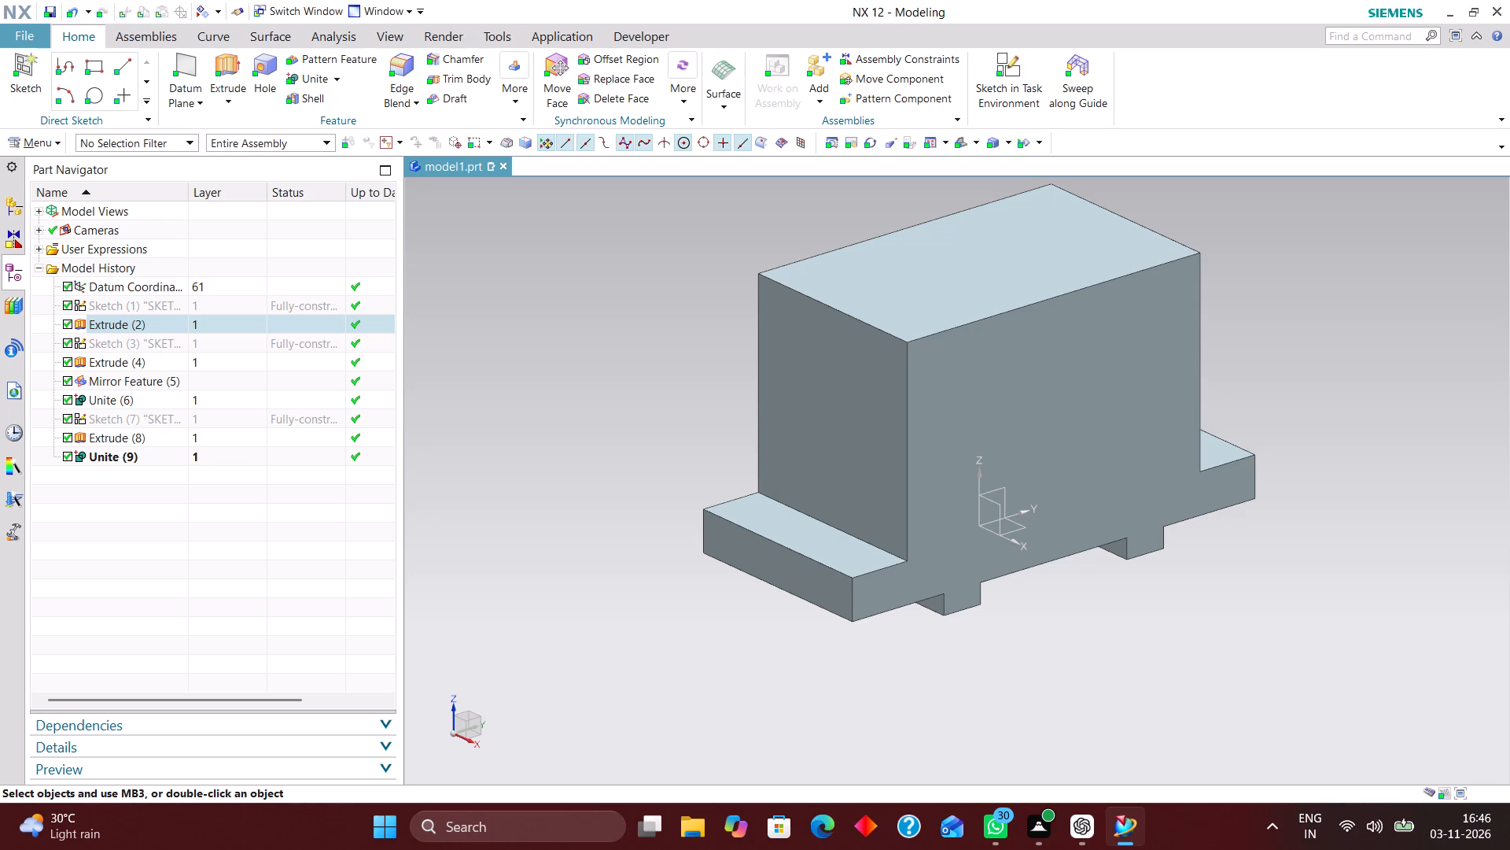
Create a new sketch on the datum coordinate system's vertical YZ plane.
scroll(1142, 697, down, 2)
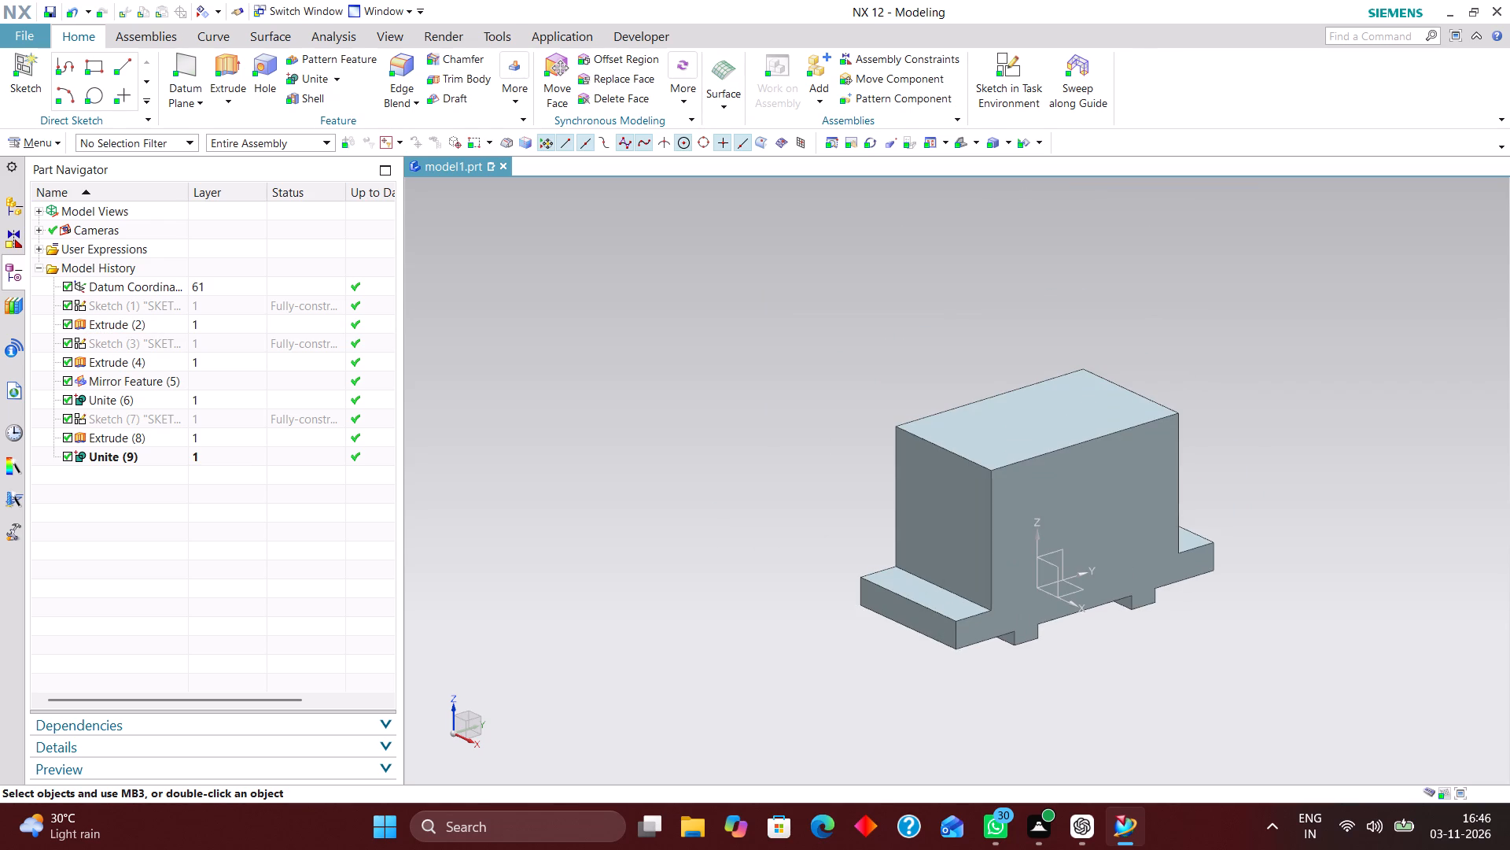
click(1003, 56)
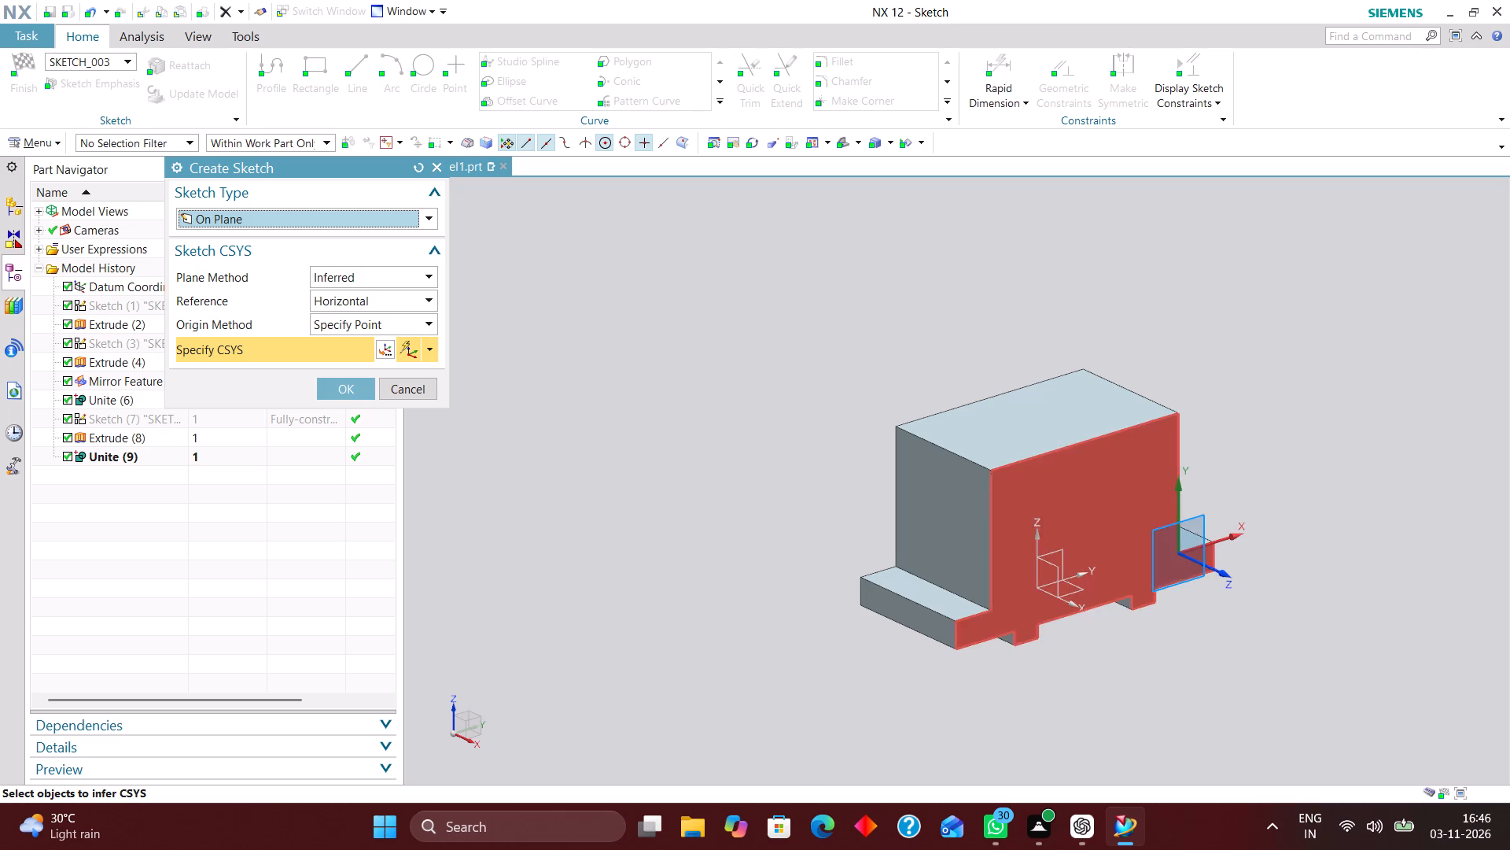
scroll(1076, 590, up, 3)
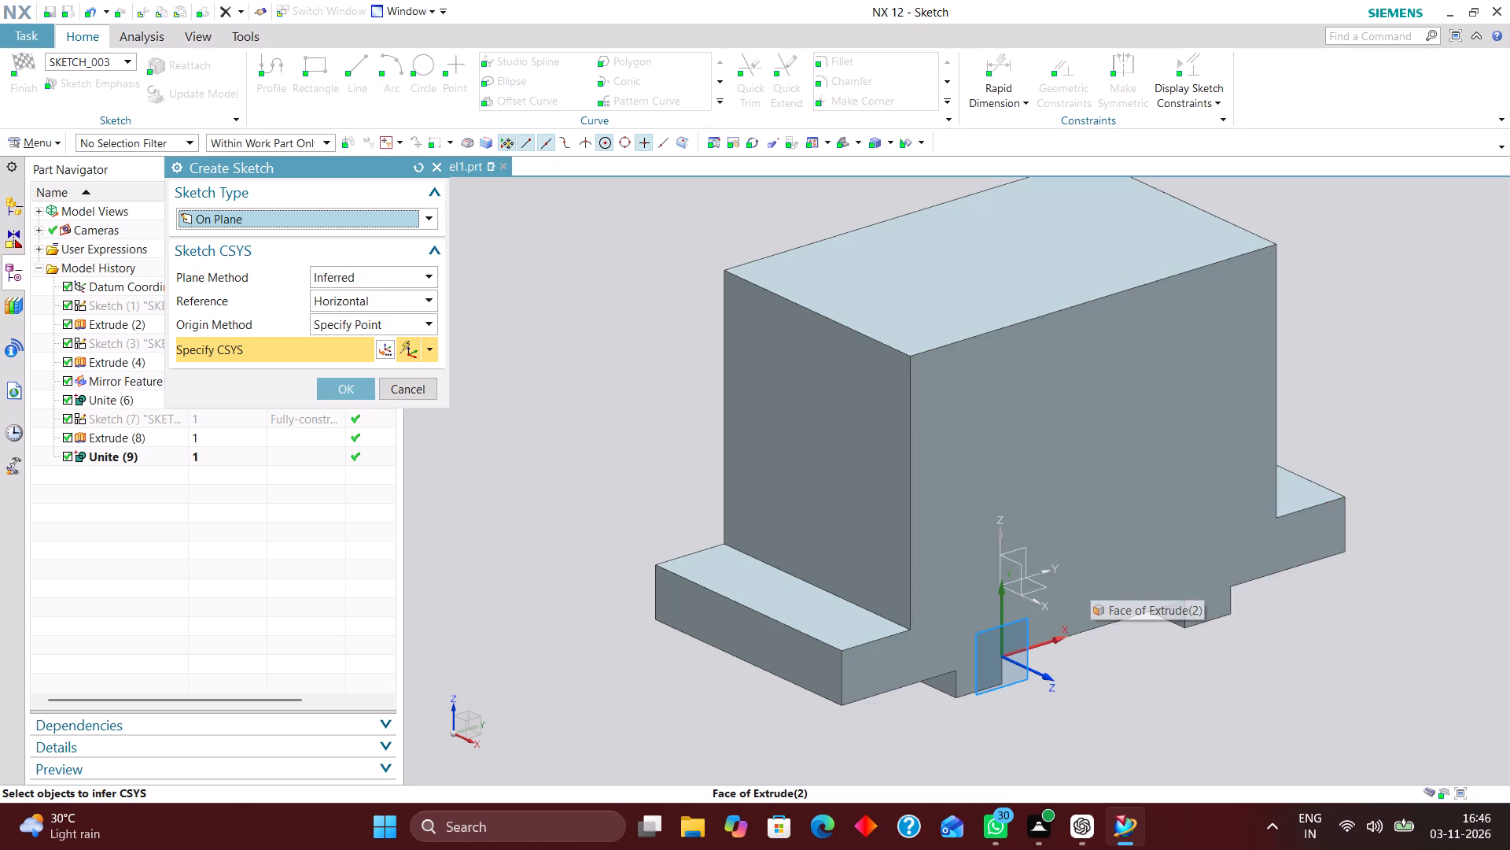
click(1019, 549)
drag(532, 423, 525, 435)
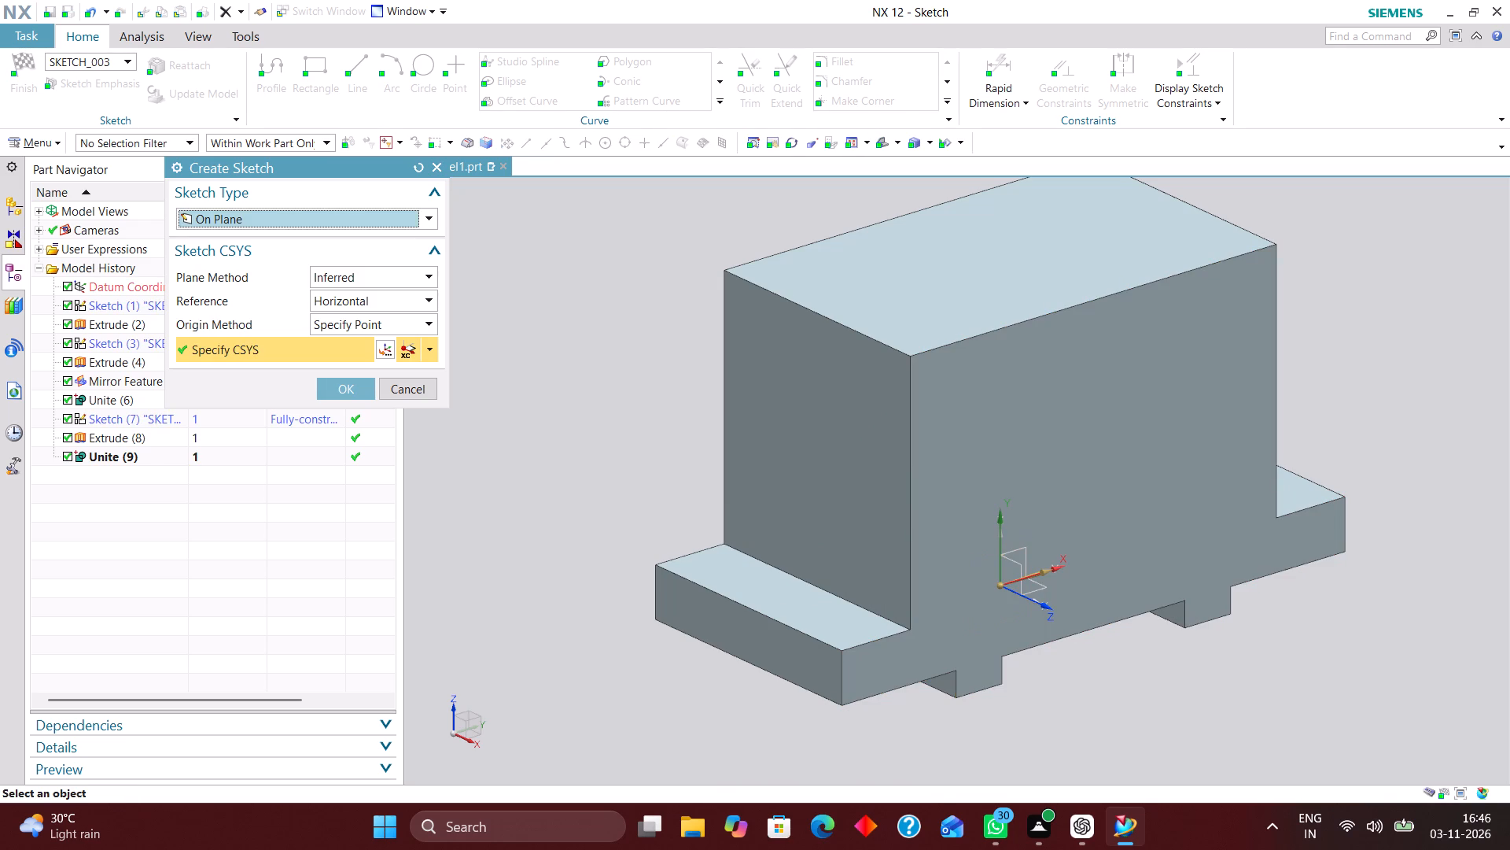
click(341, 378)
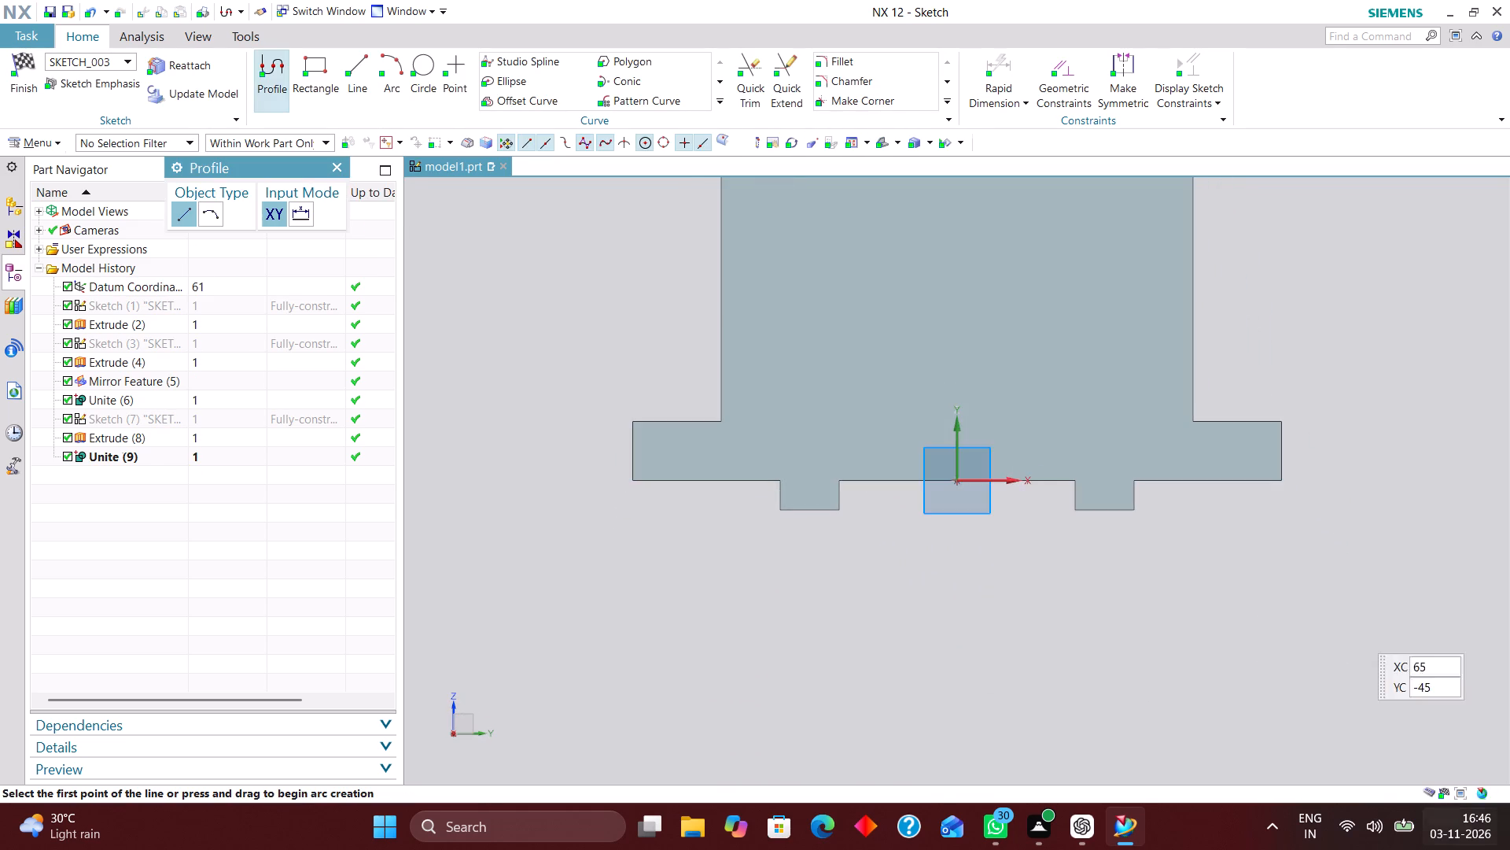
Draw a horizontal line about 35 mm long above the upper block and constrain its midpoint to the sketch's vertical axis.
scroll(1221, 723, down, 3)
scroll(1166, 571, up, 2)
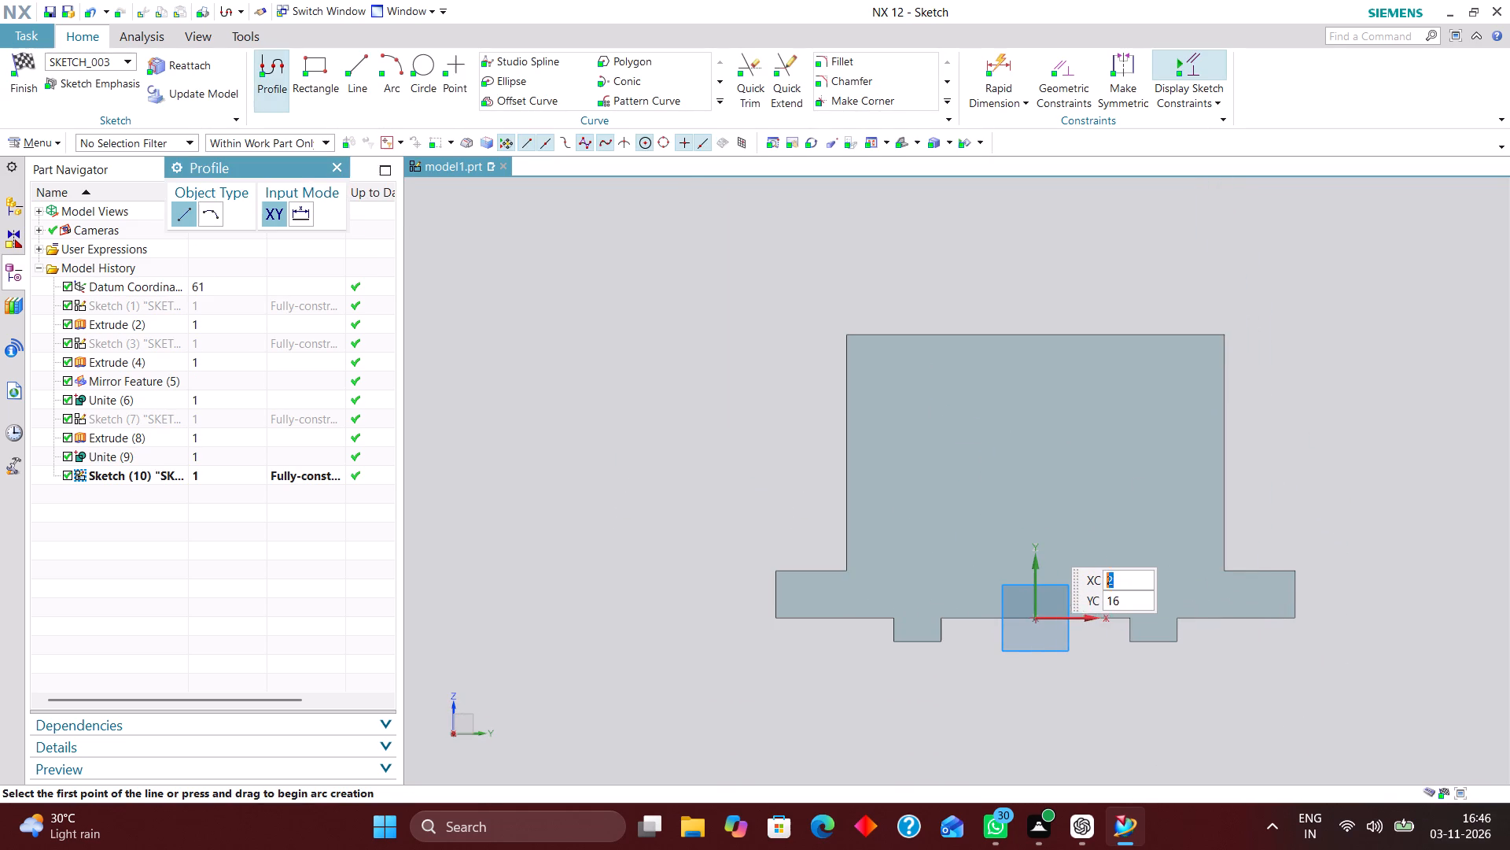
click(351, 57)
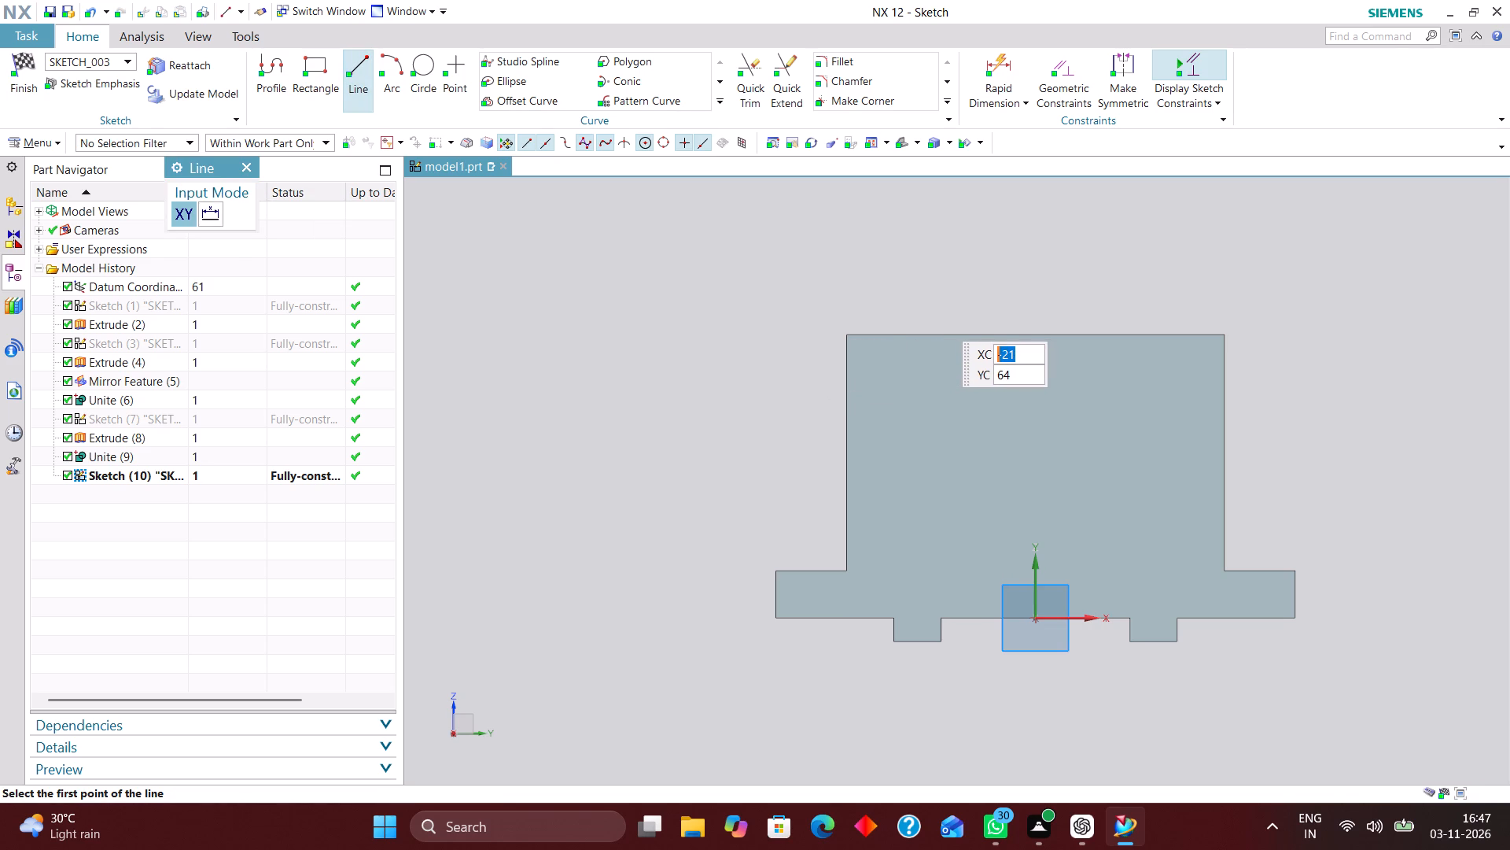
click(987, 264)
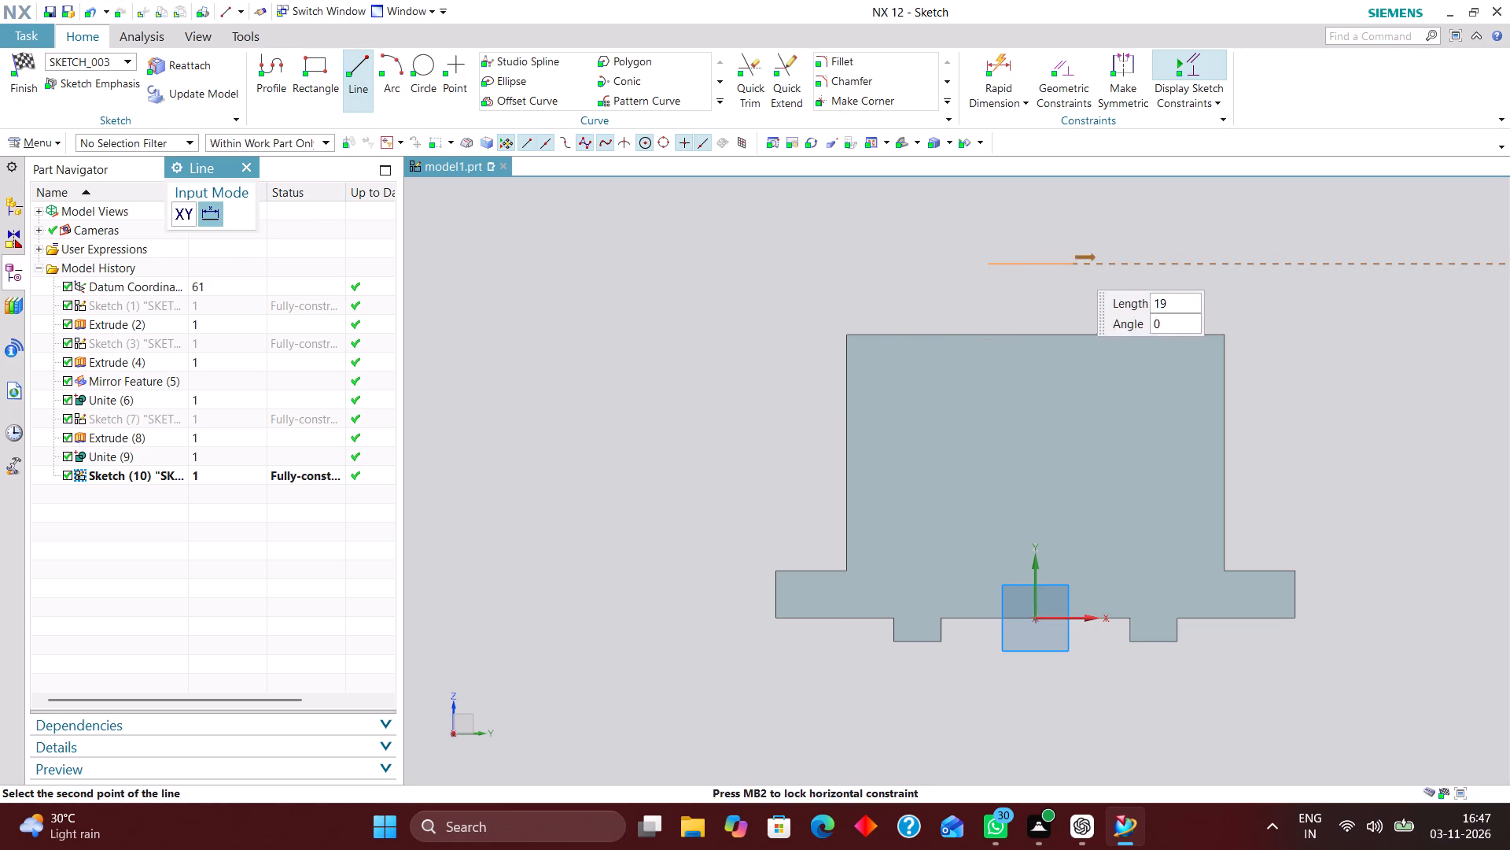
click(1152, 262)
click(1072, 78)
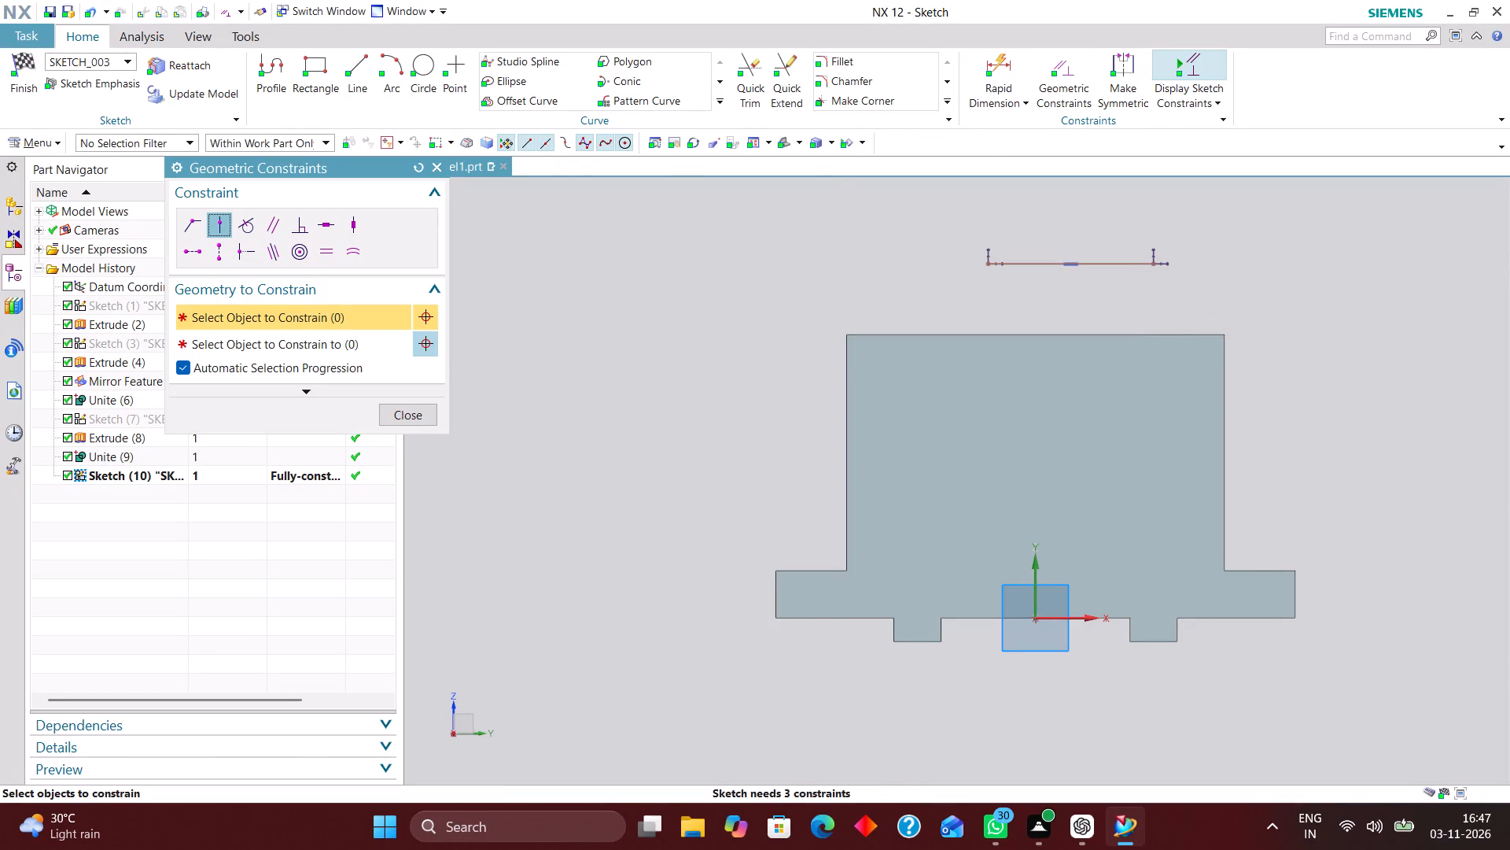
click(1069, 261)
click(1040, 589)
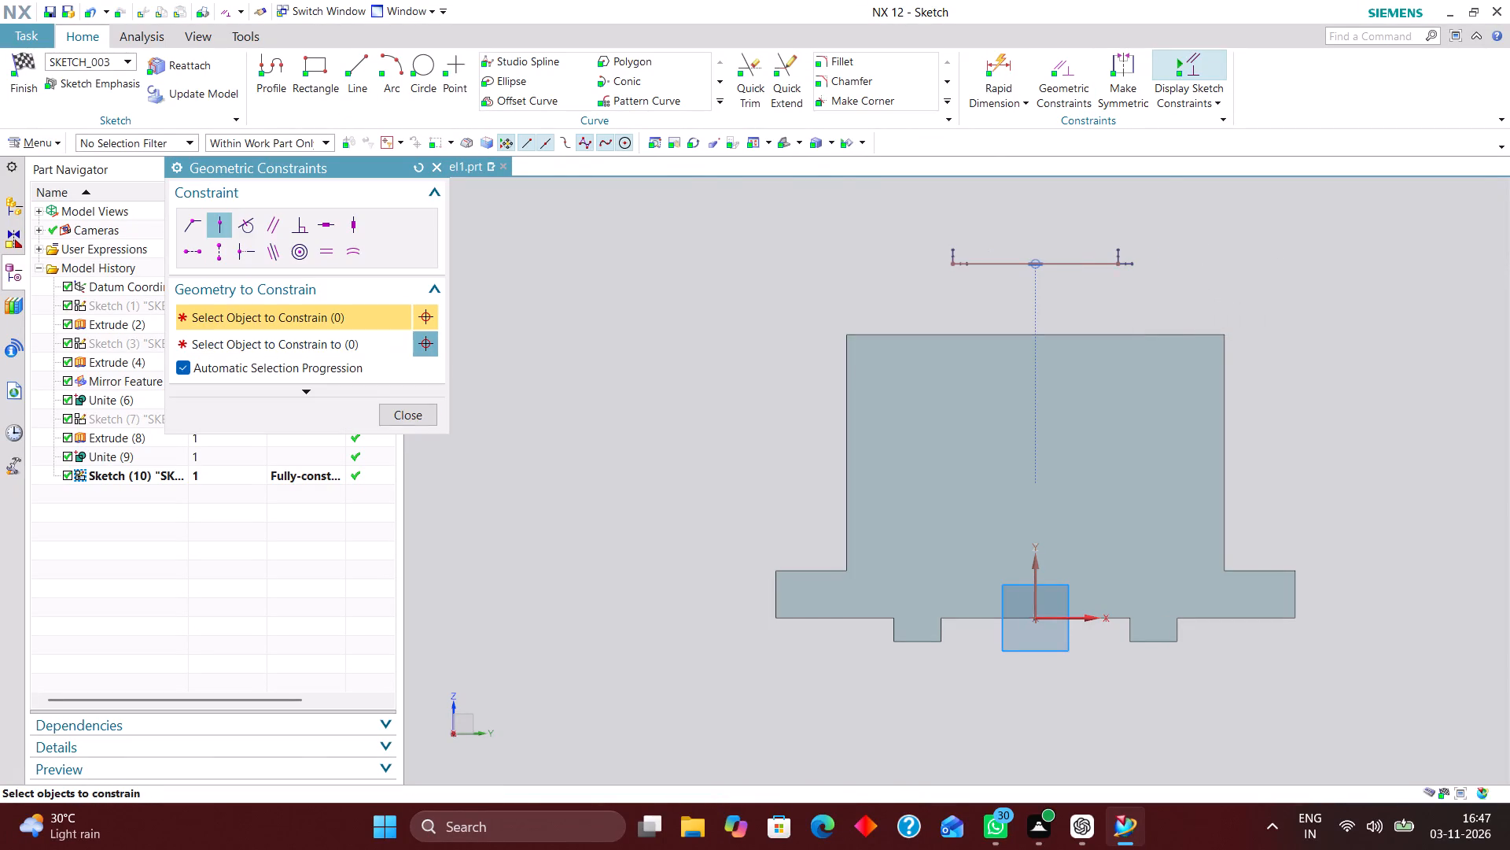
Dimension the line's length to 30 mm and move the line and its dimension higher above the block.
click(1010, 57)
click(1083, 261)
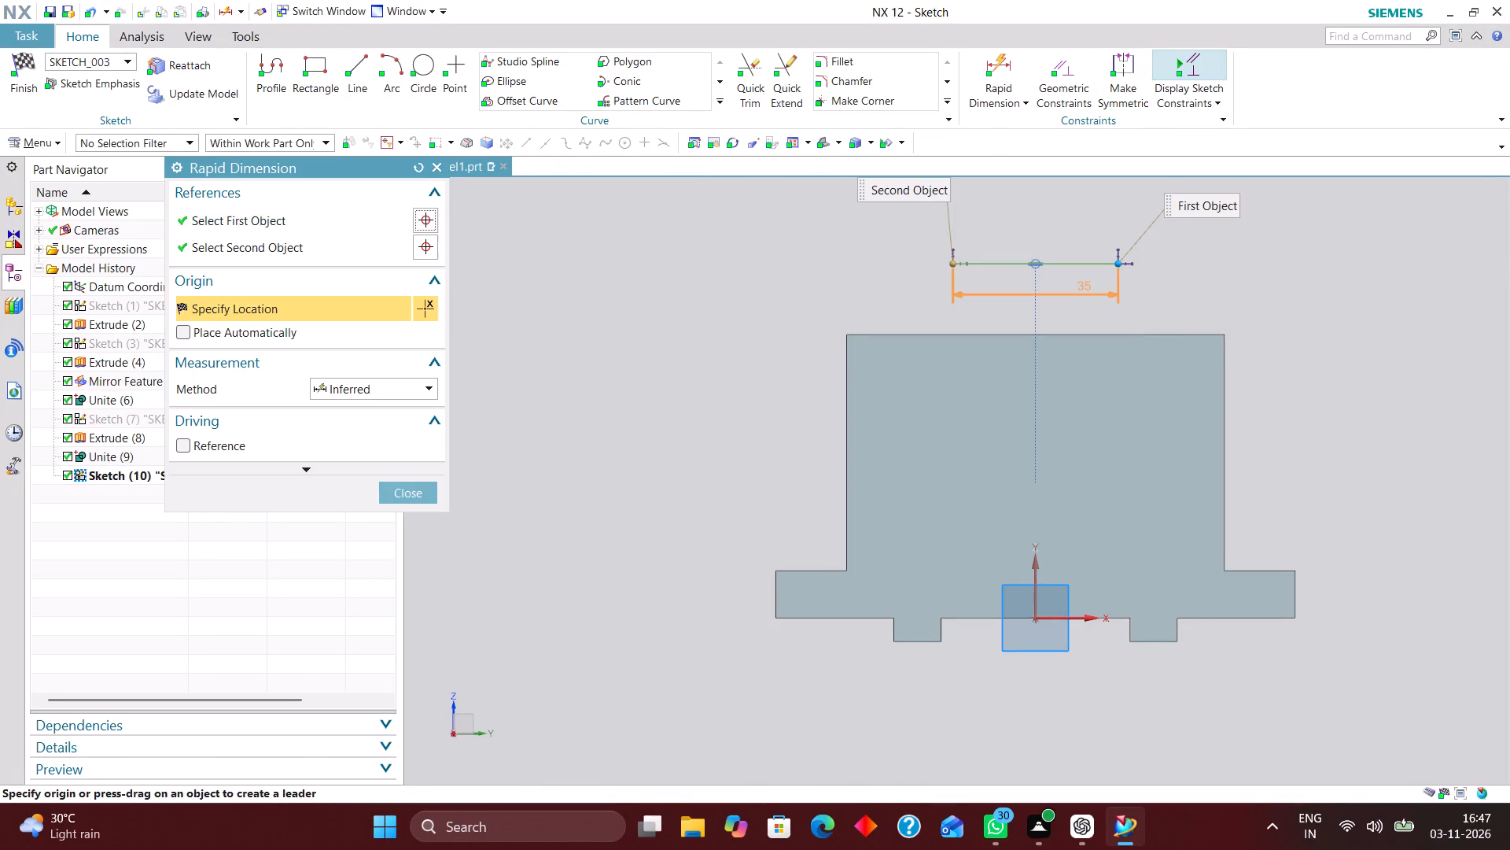
click(1077, 291)
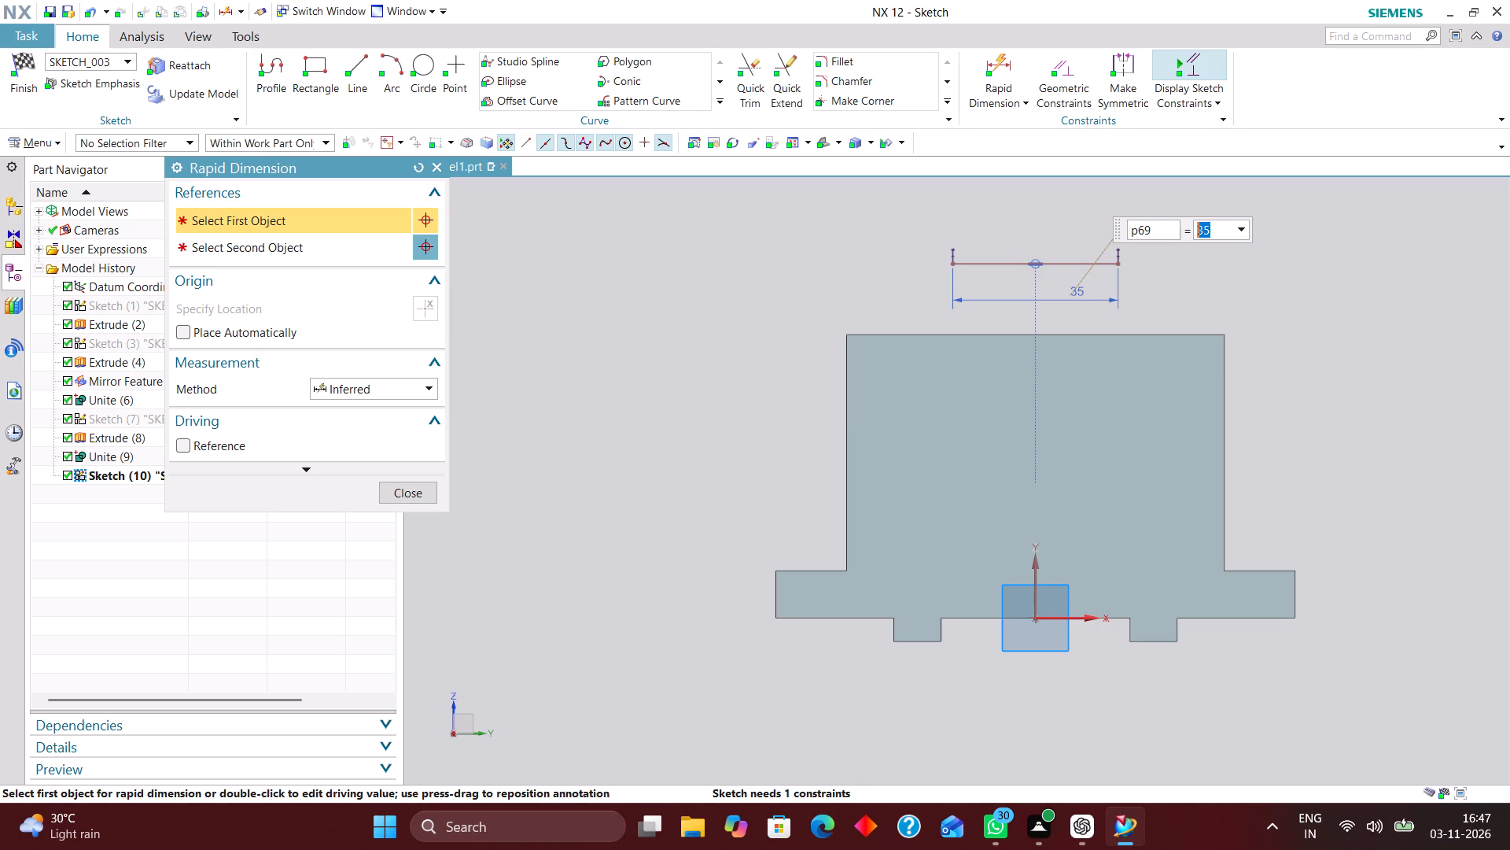
text(30)
key(Return)
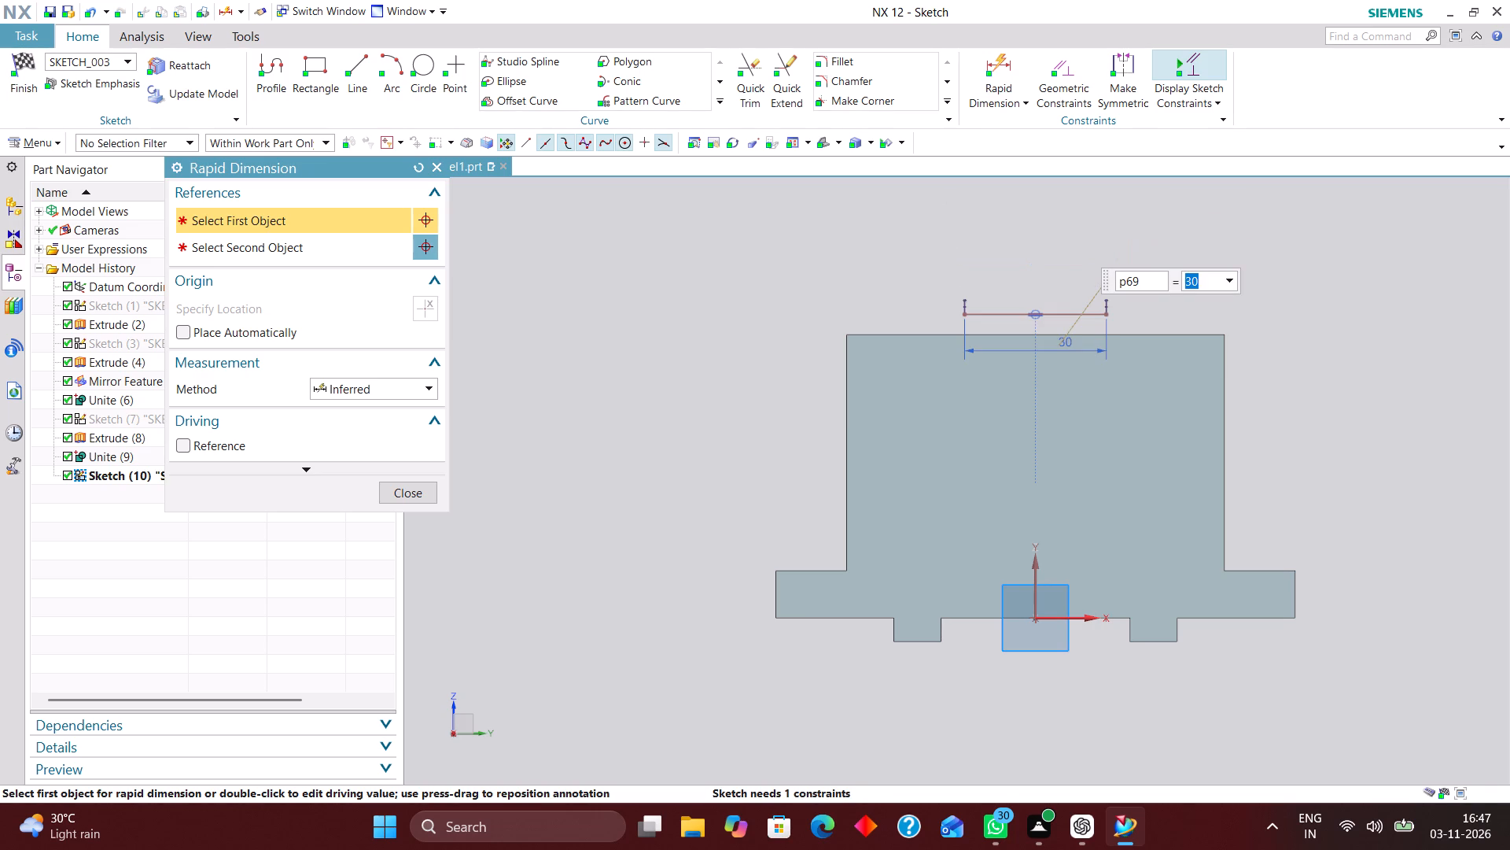
click(396, 485)
drag(1035, 315, 1037, 279)
drag(1063, 311, 1055, 206)
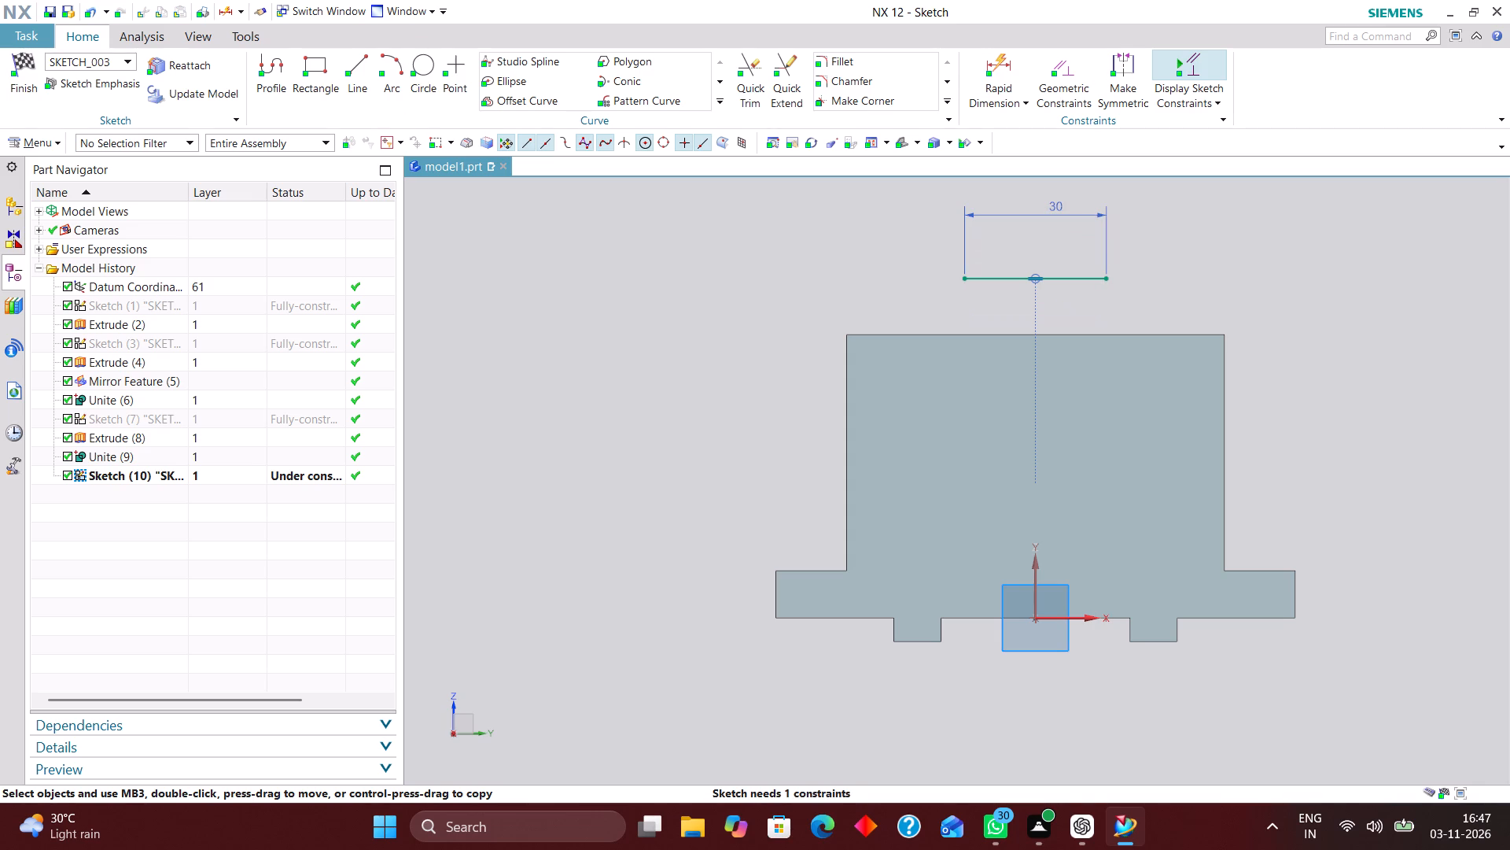
Draw a second horizontal line about 45 mm long just above the block and constrain its midpoint to the vertical axis.
click(364, 57)
click(929, 319)
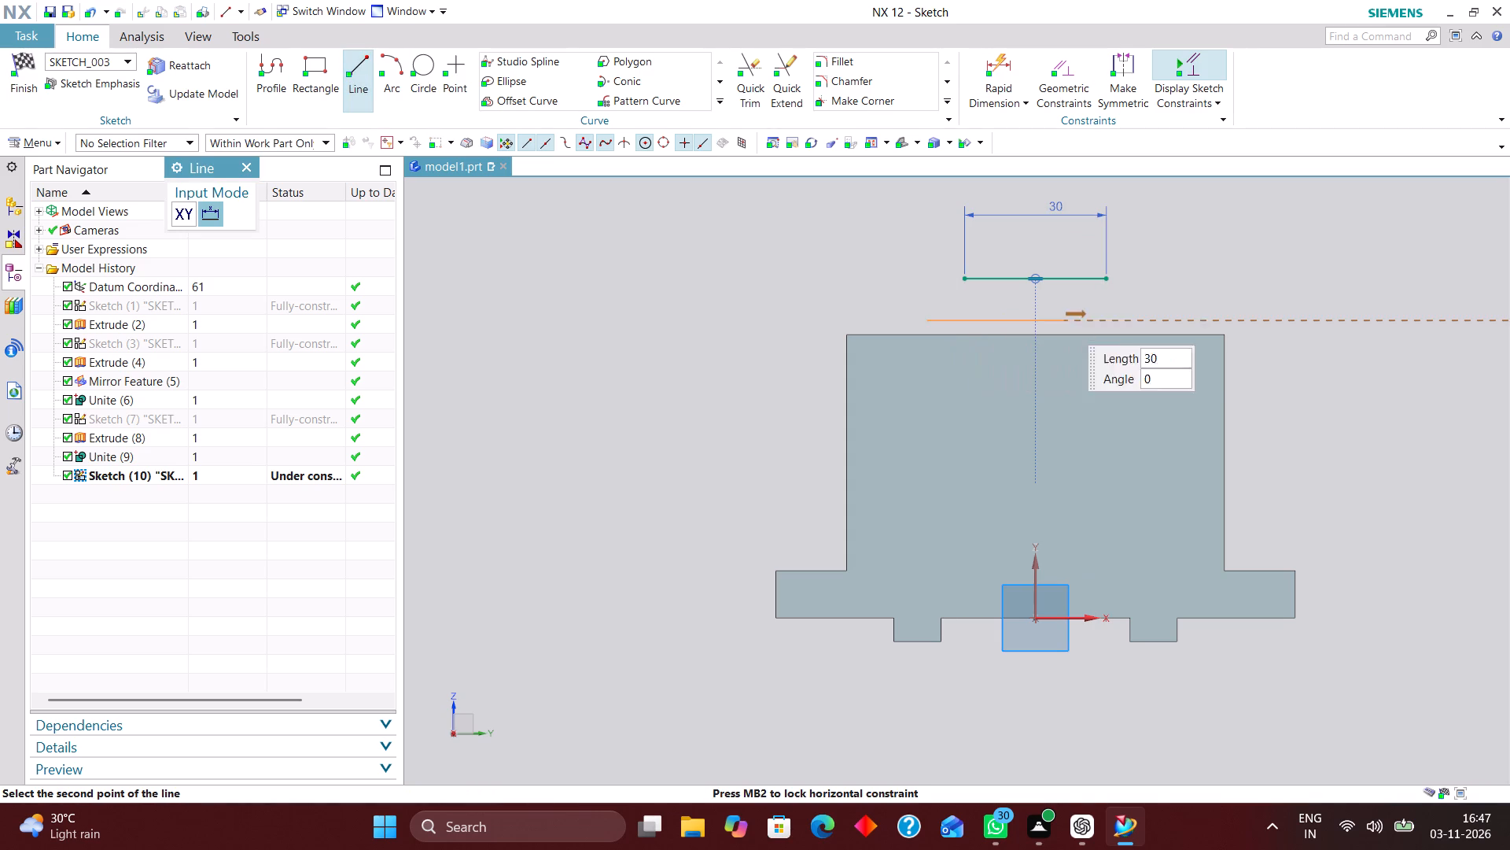
click(1139, 313)
click(1067, 72)
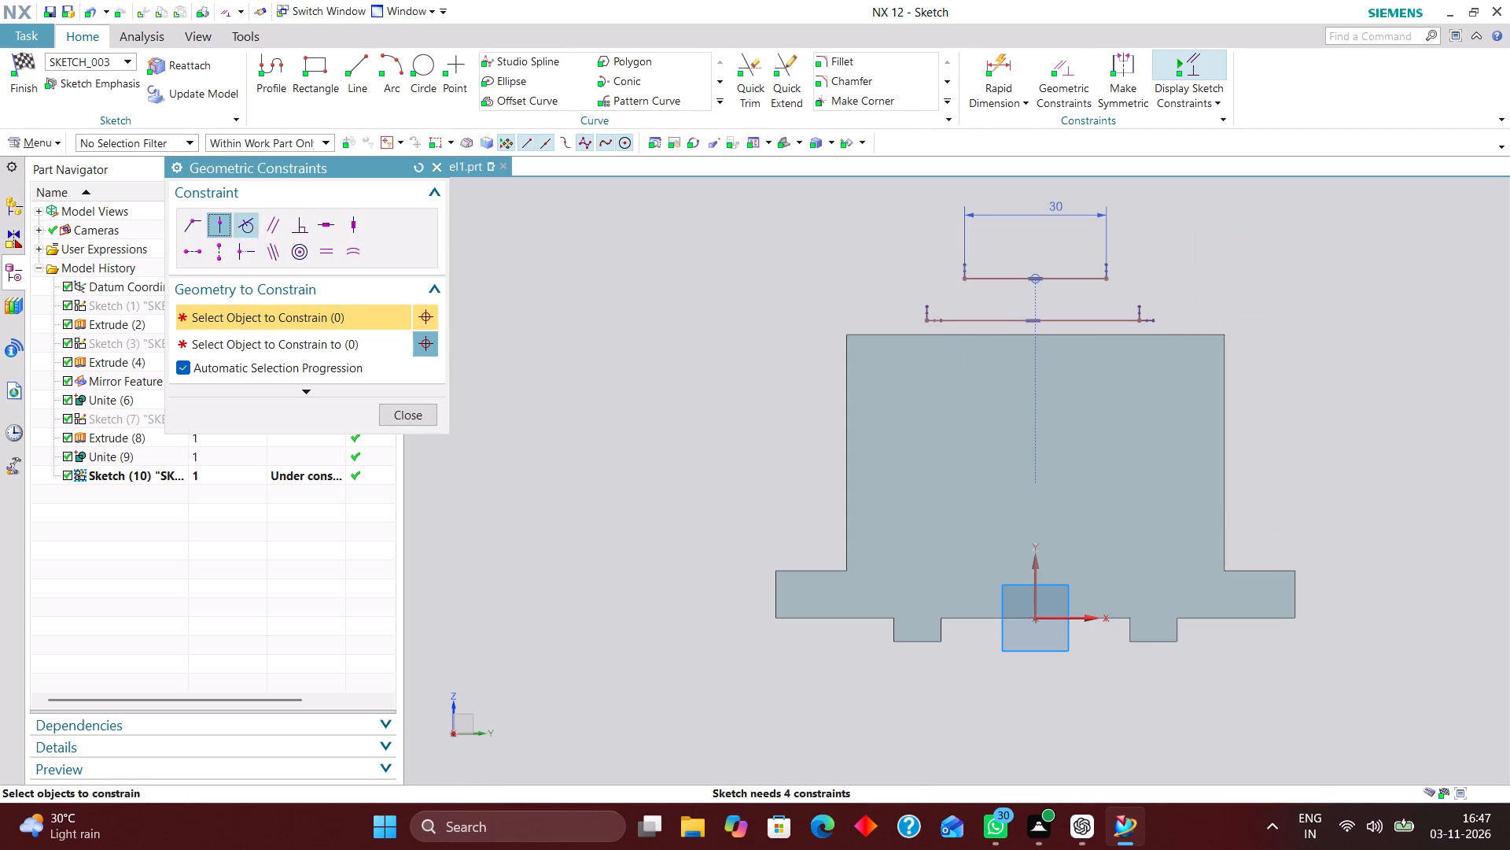
click(1031, 320)
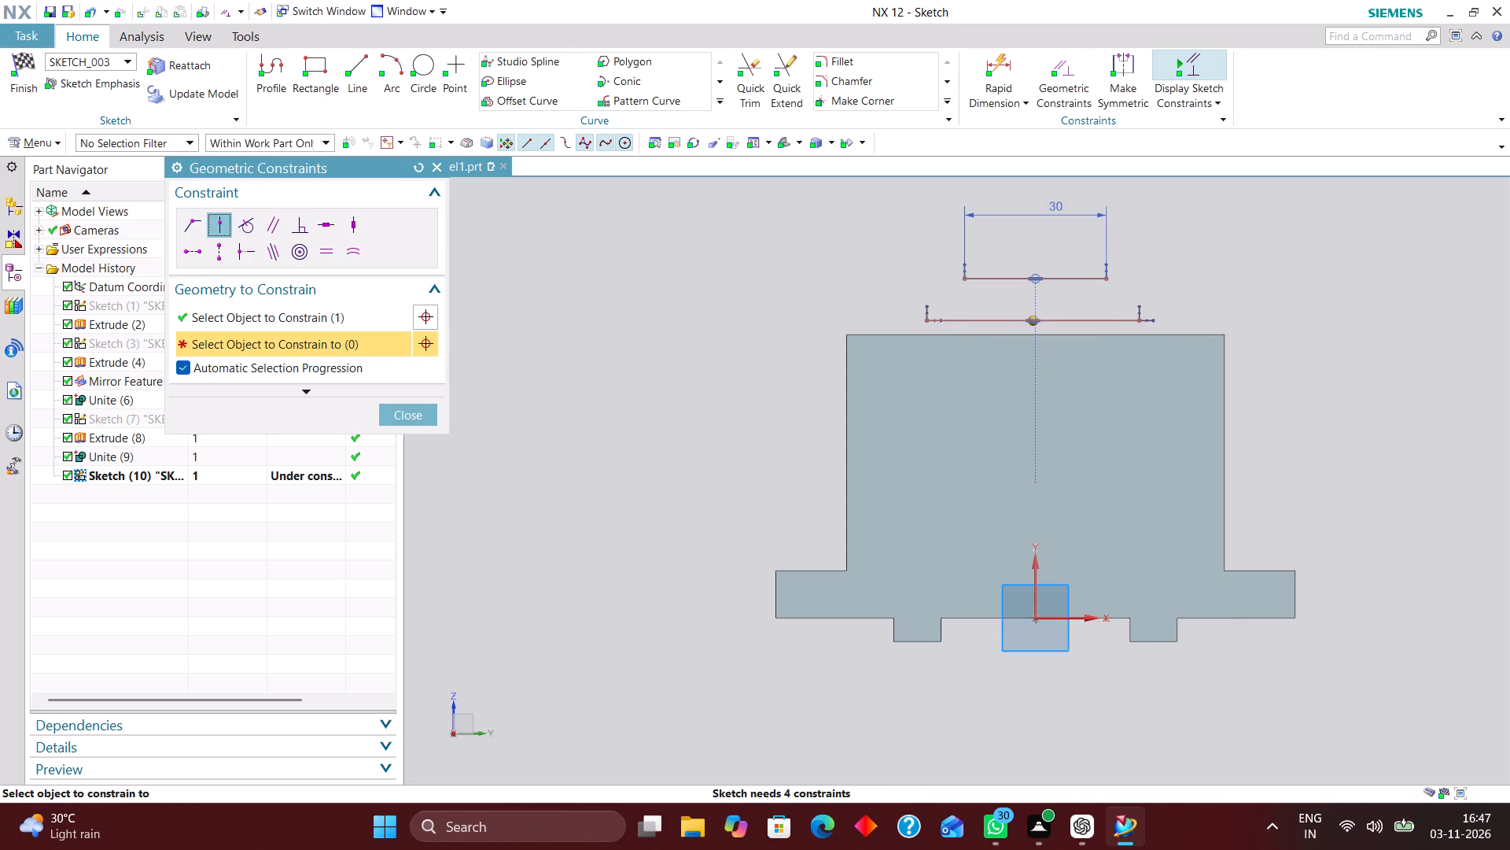
click(1036, 578)
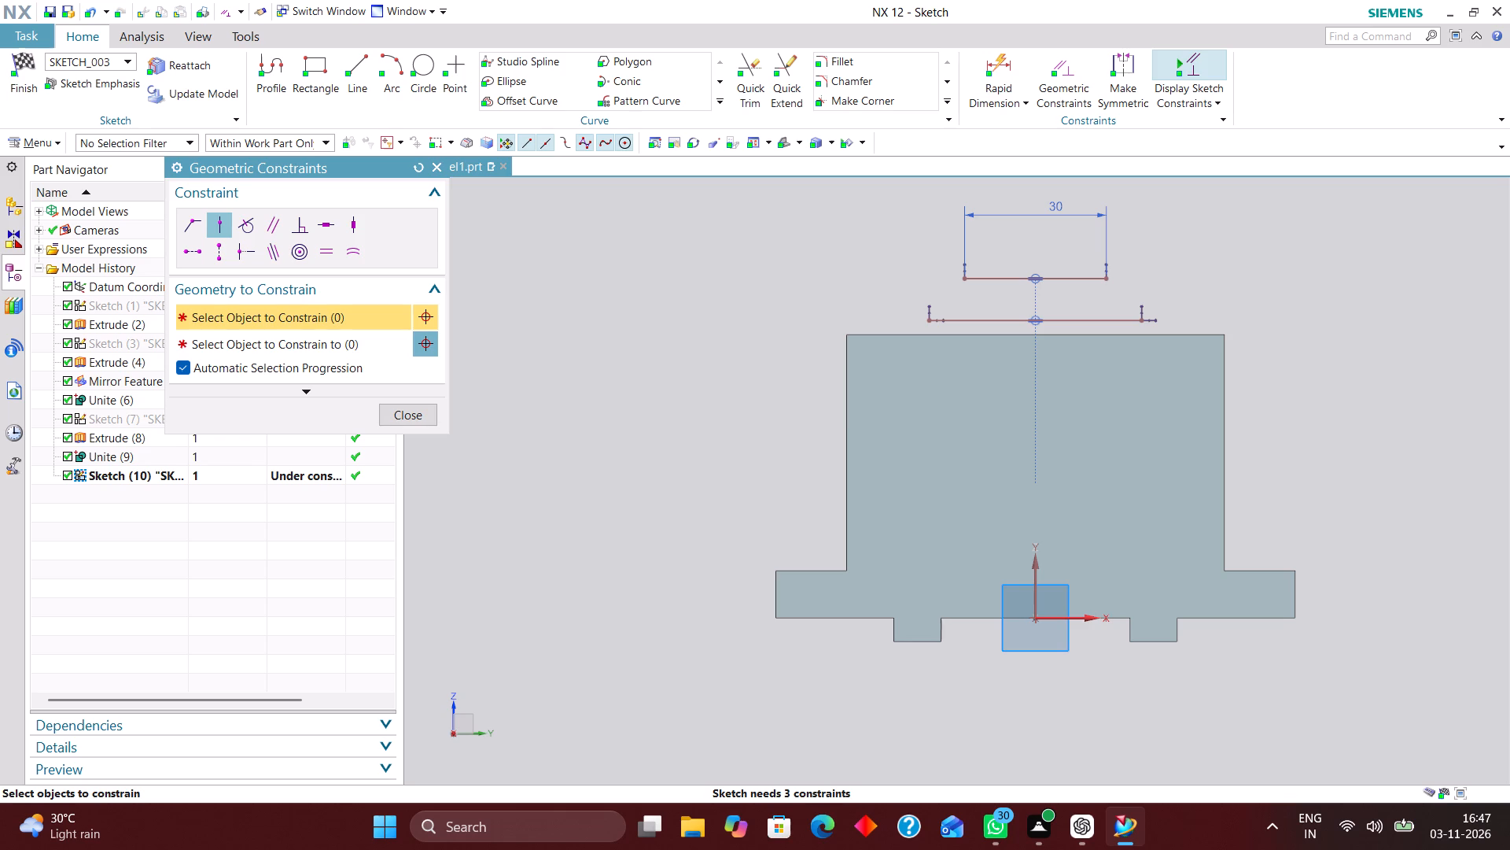
Dimension the lower horizontal line's length to 50 mm.
click(1008, 64)
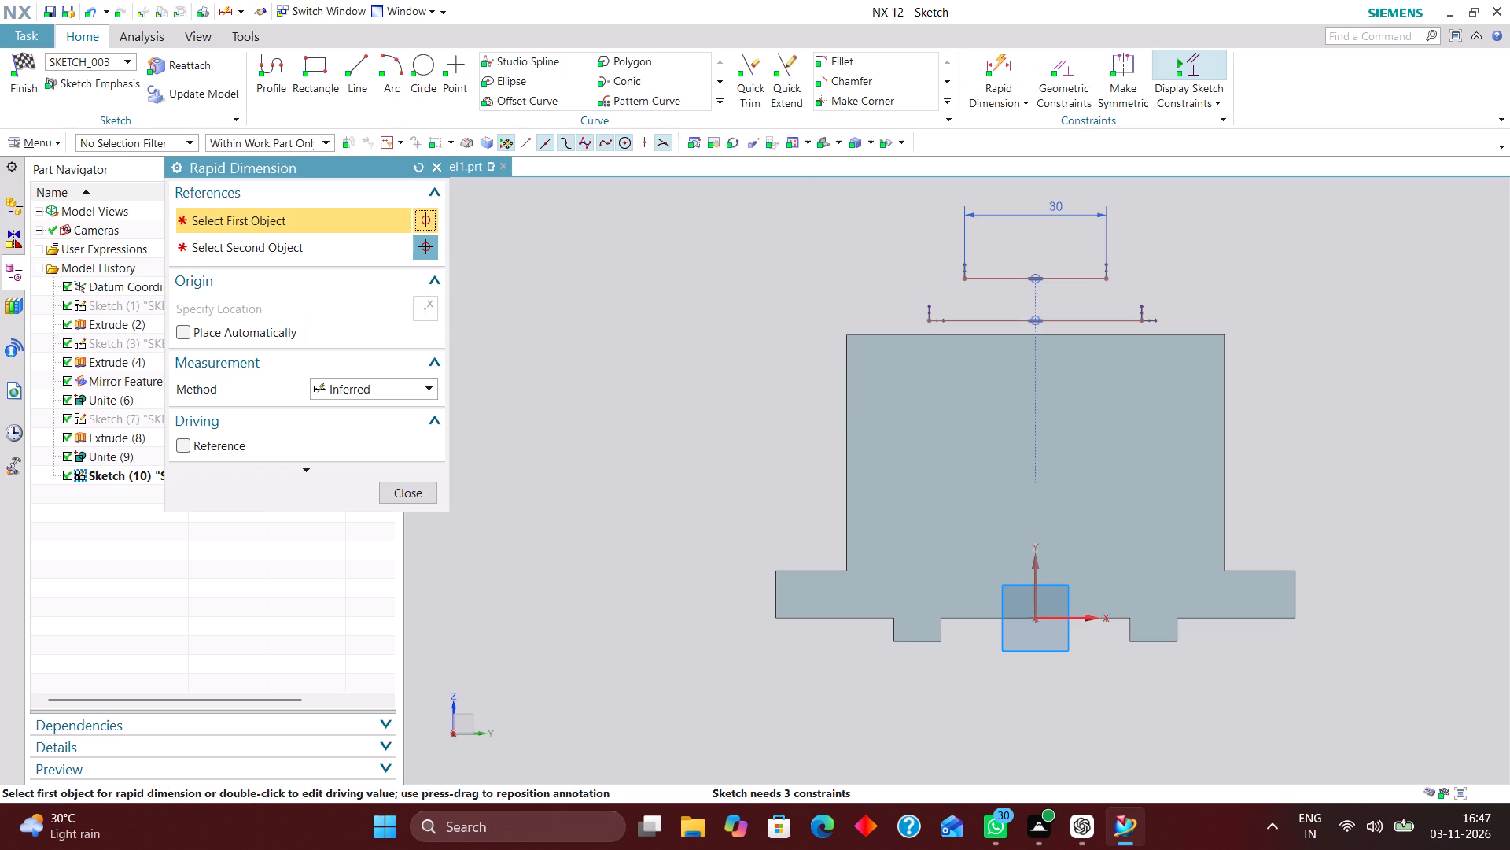
click(1085, 320)
click(1028, 715)
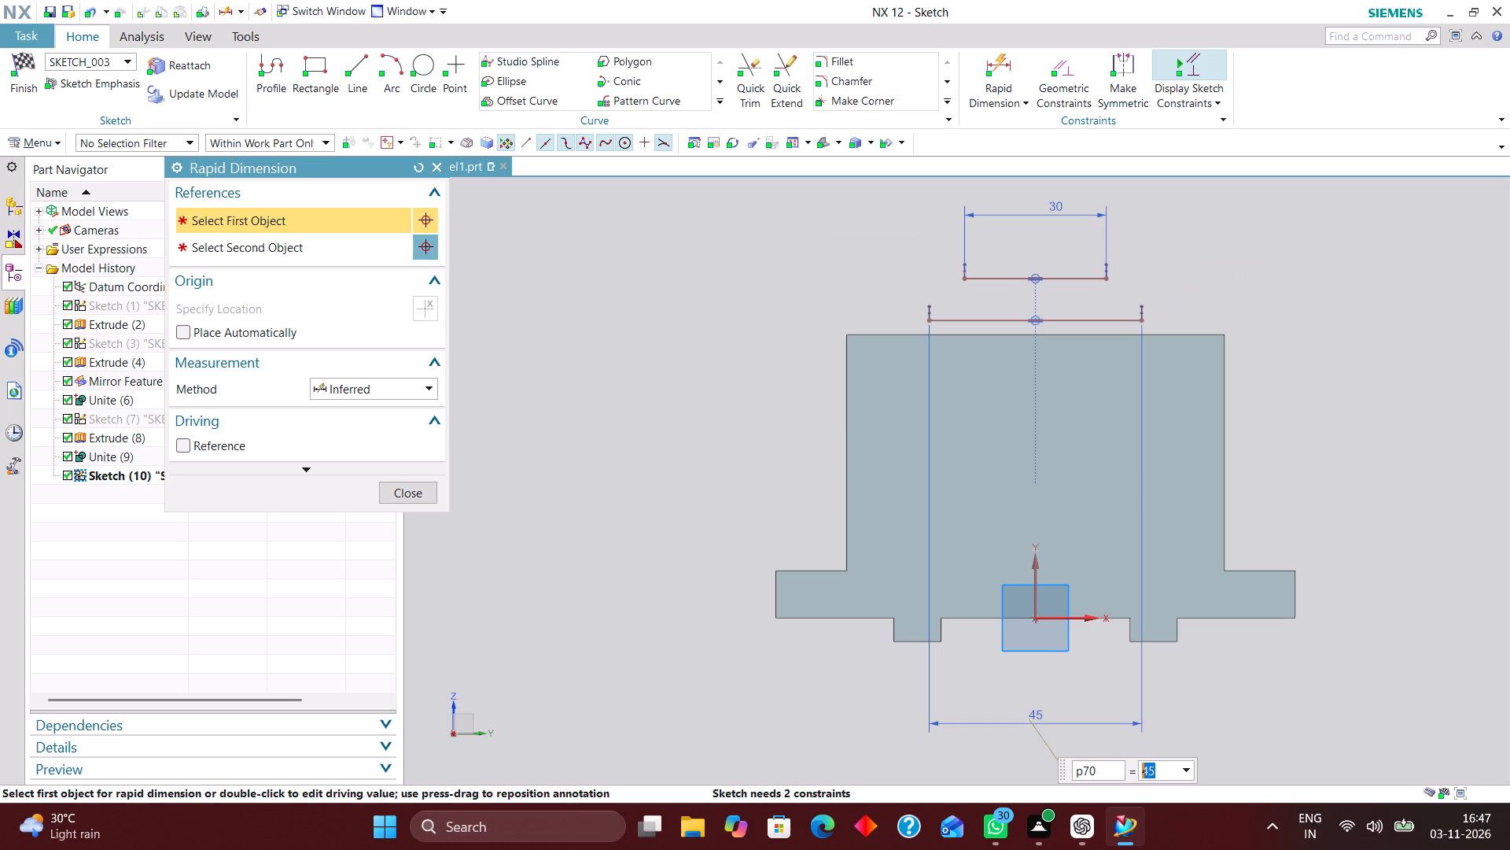
text(50)
key(Return)
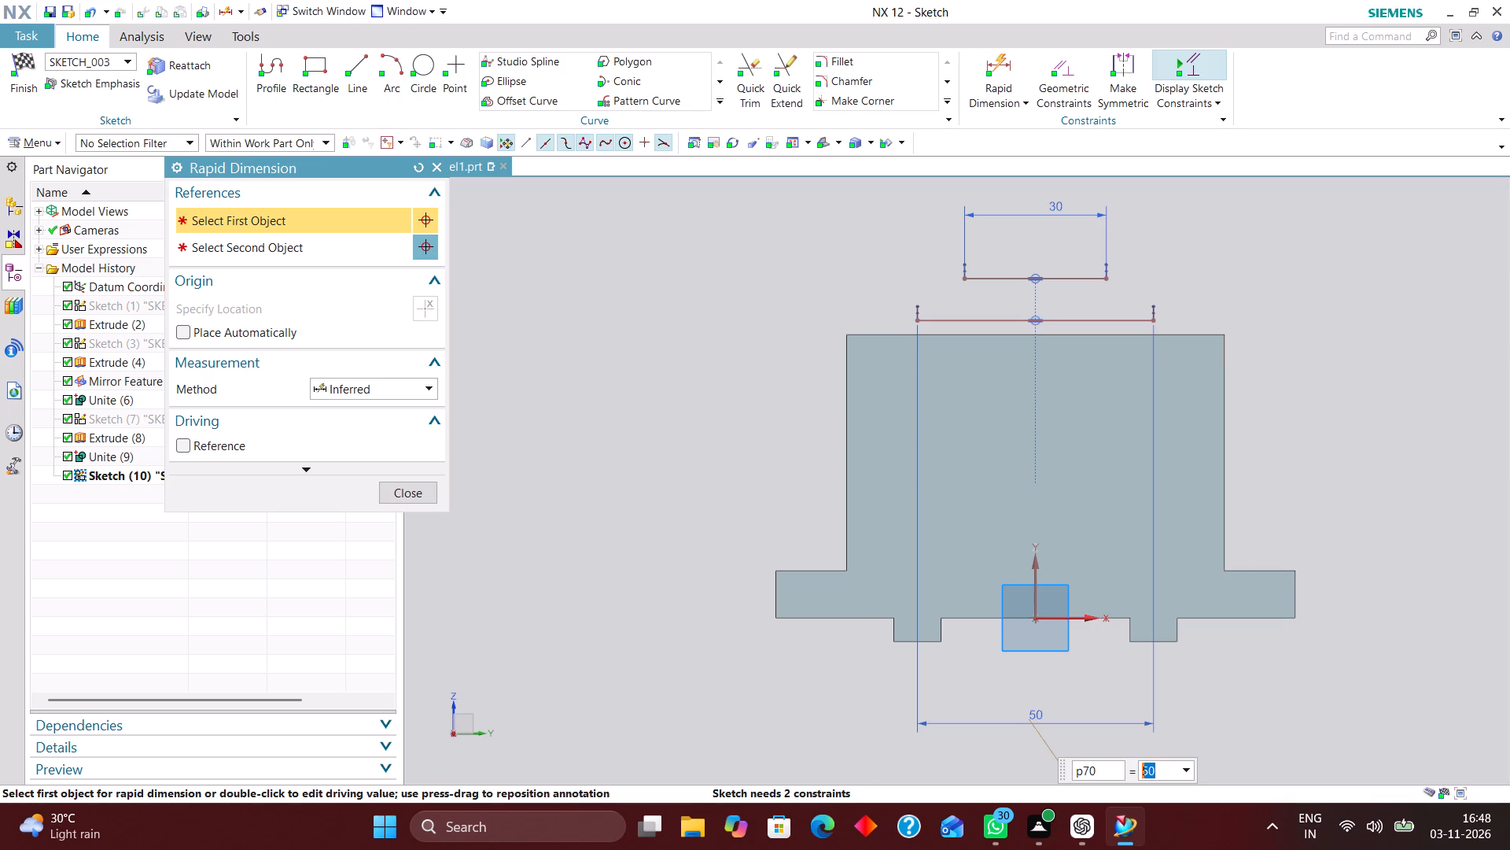
Dimension the lower line's height above the sketch's horizontal axis to 60 mm.
click(1004, 58)
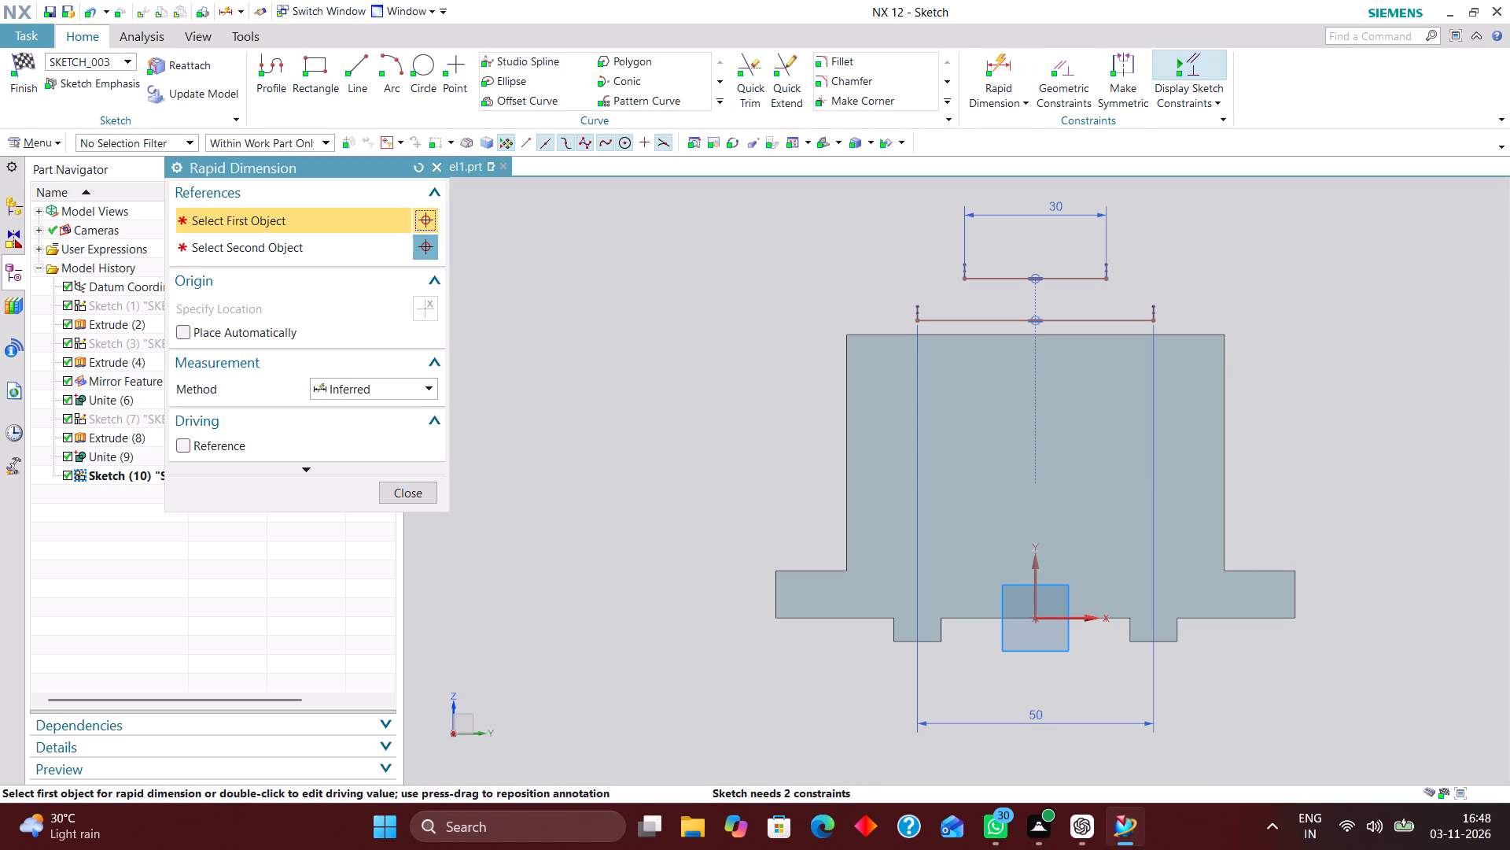
click(1074, 619)
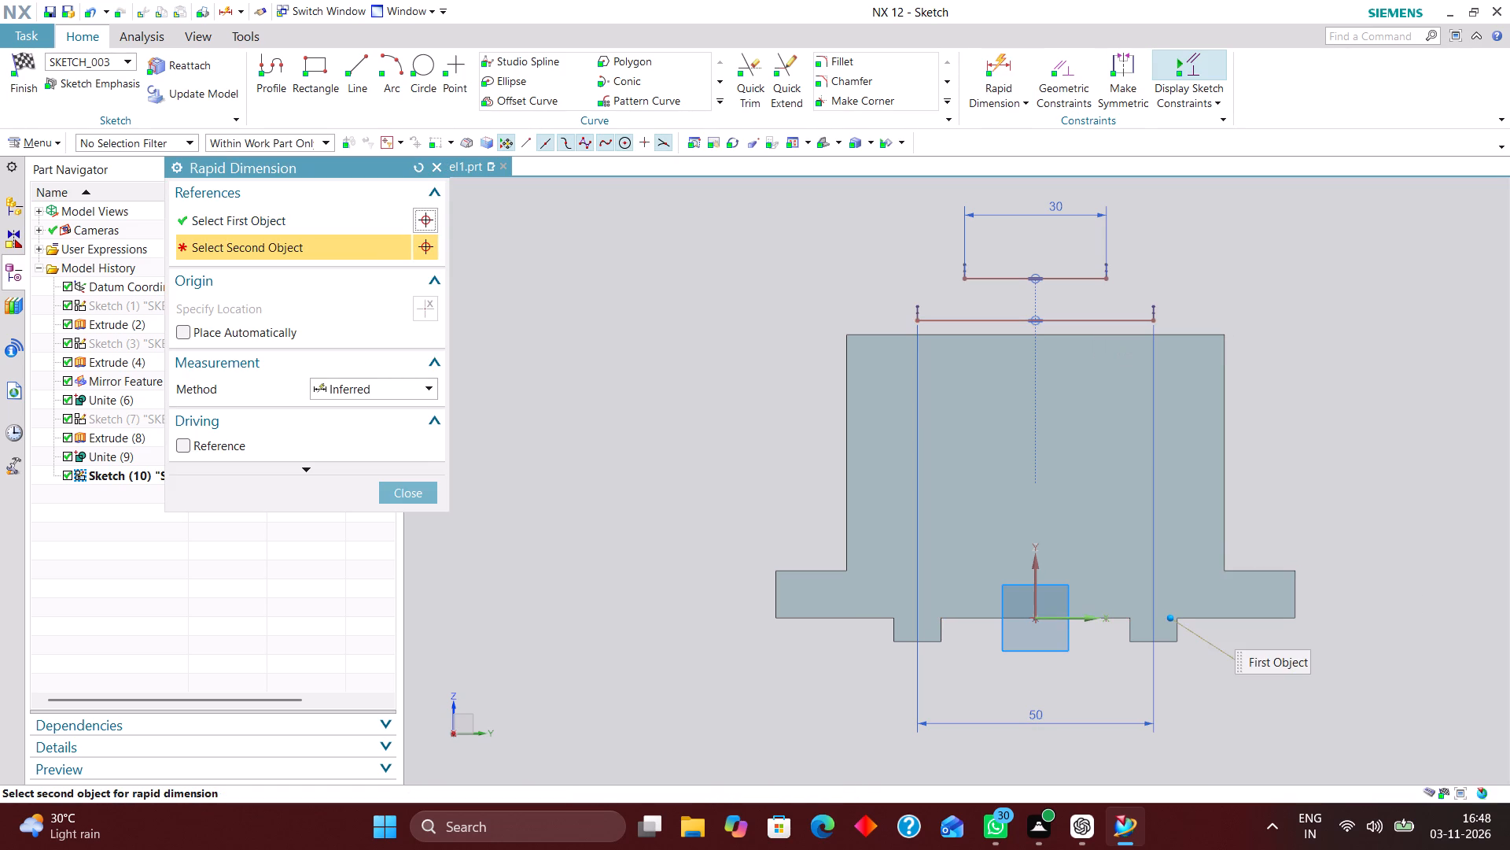
click(1113, 319)
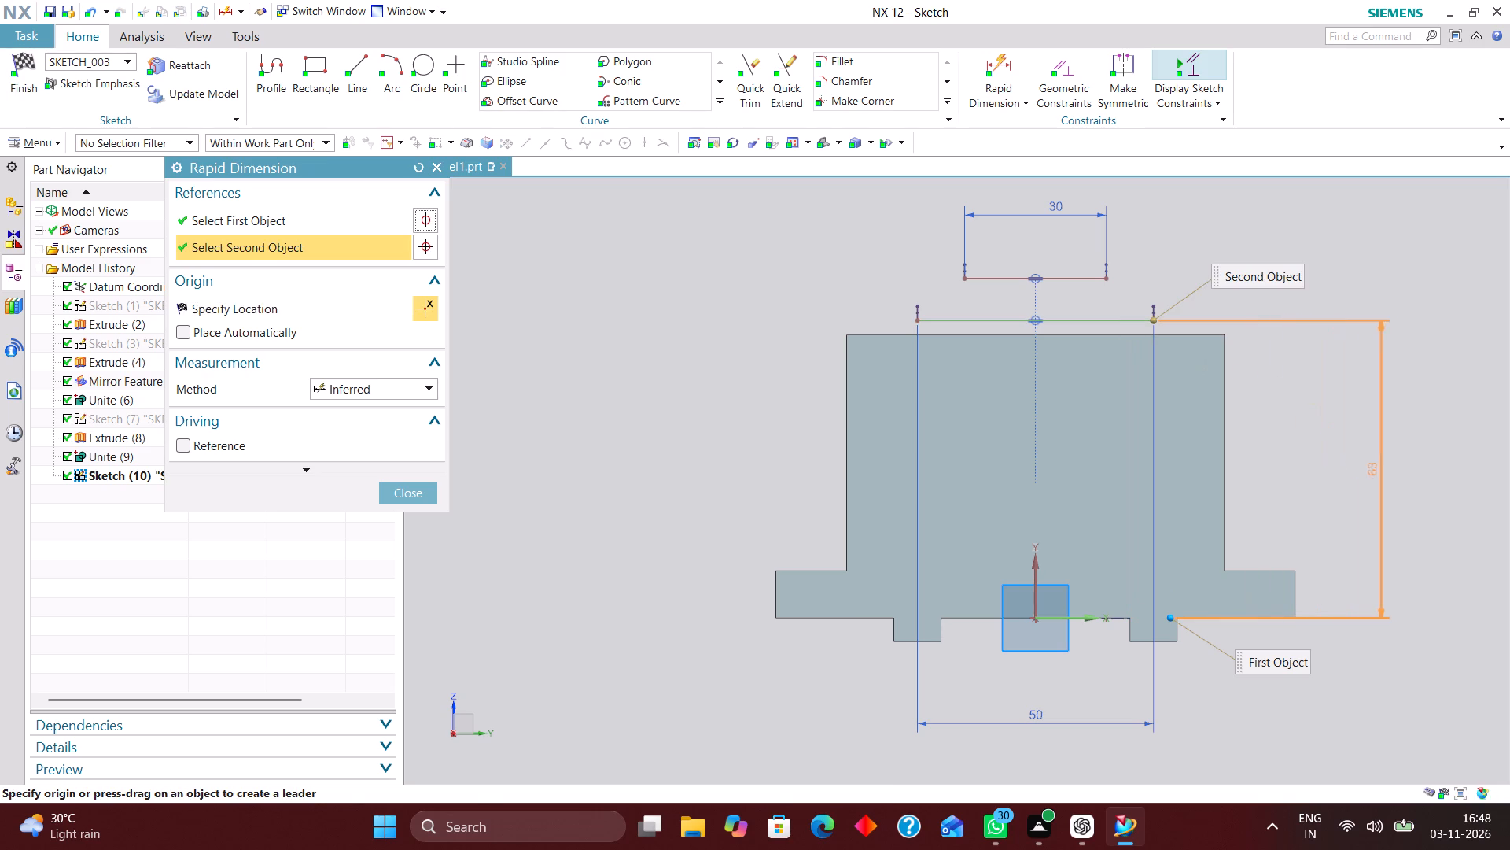
click(1379, 481)
text(60)
key(Return)
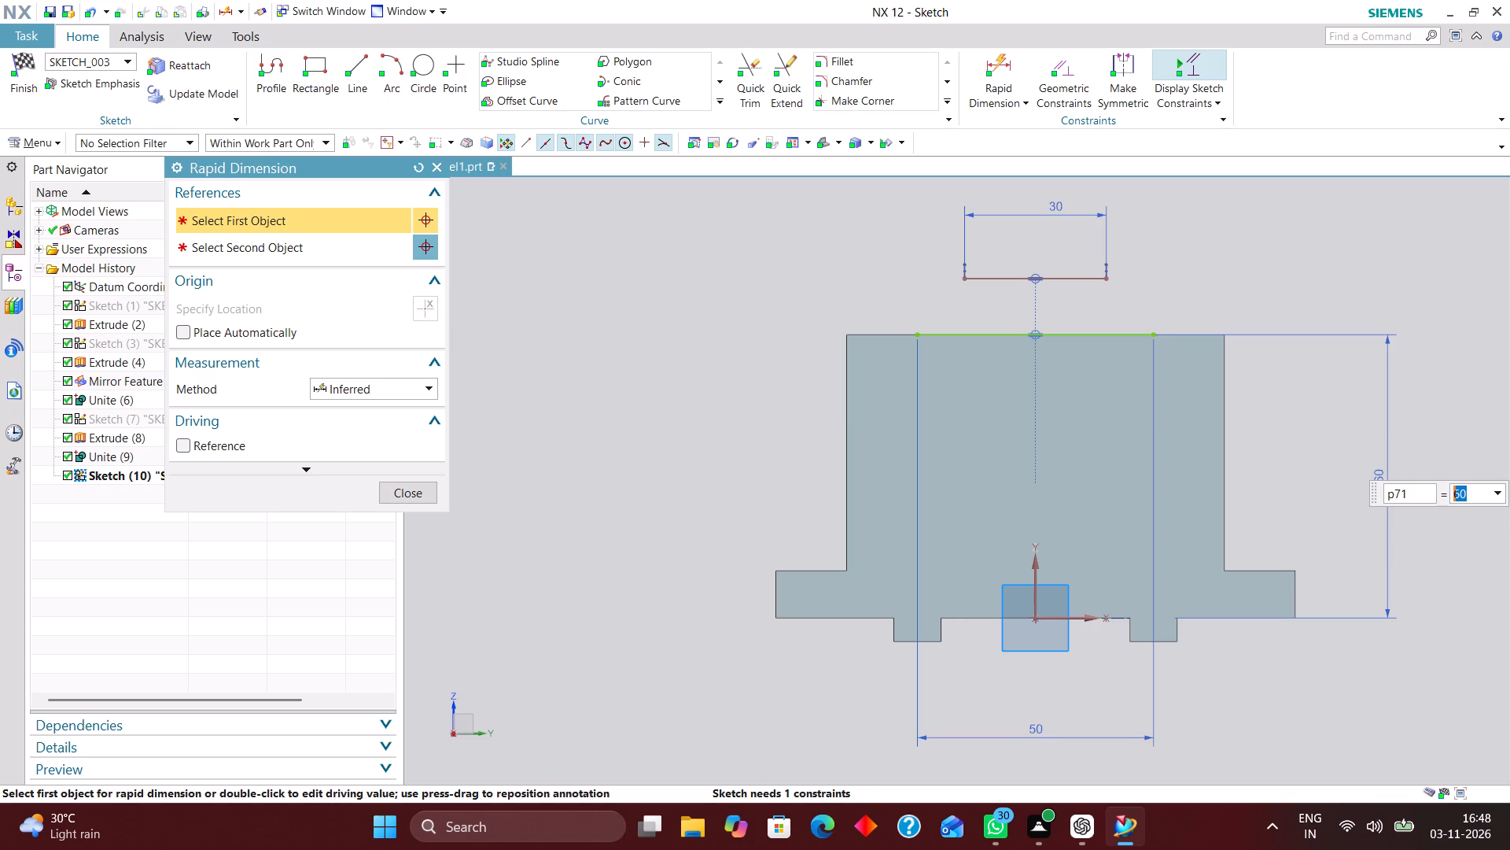
Dimension the 30 mm line's height above the sketch's horizontal axis to 70 mm.
click(1074, 621)
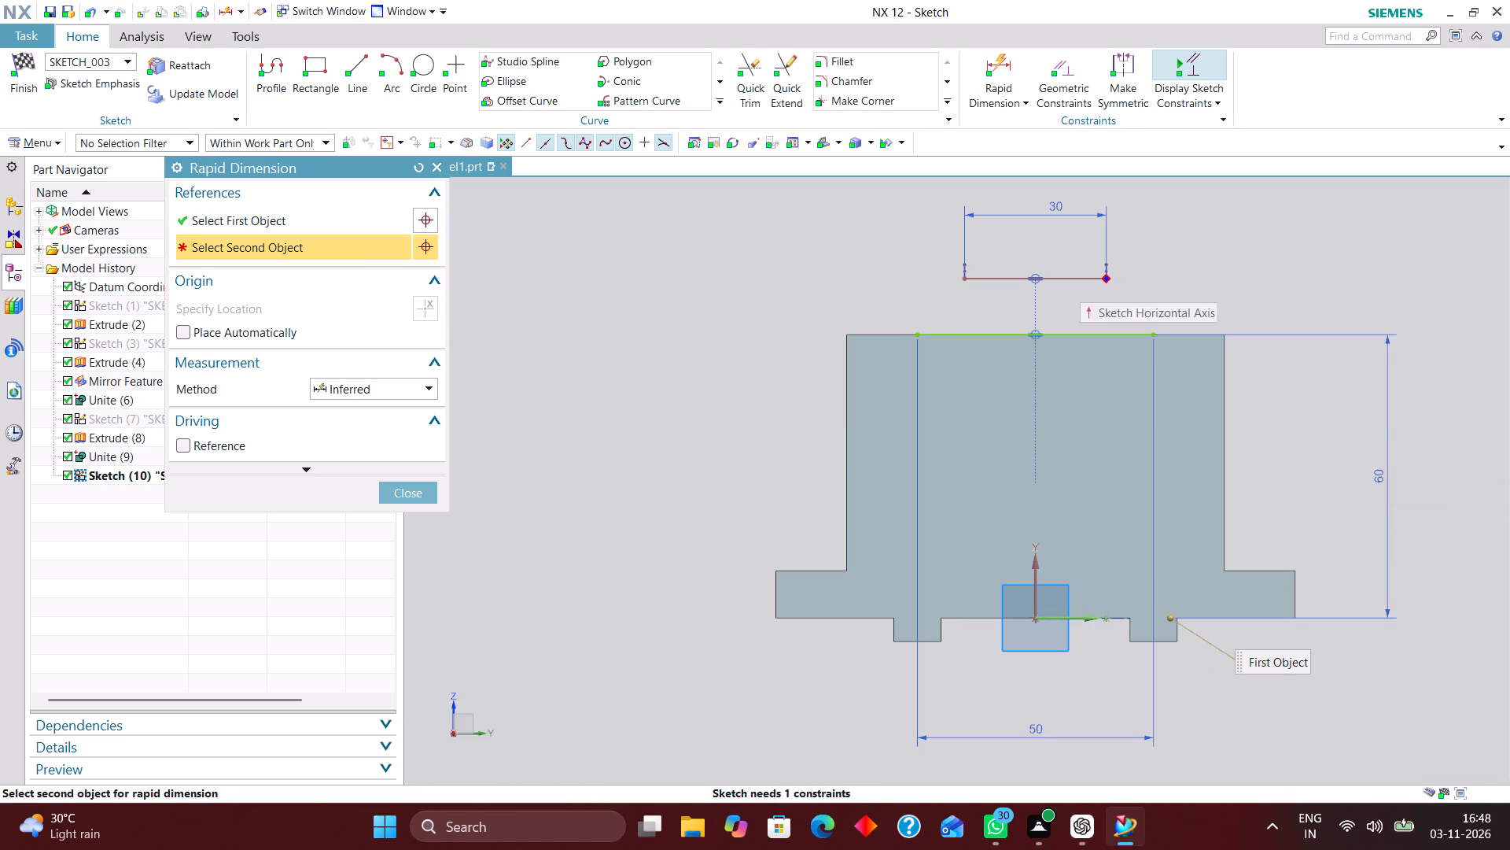
click(1079, 282)
click(1433, 461)
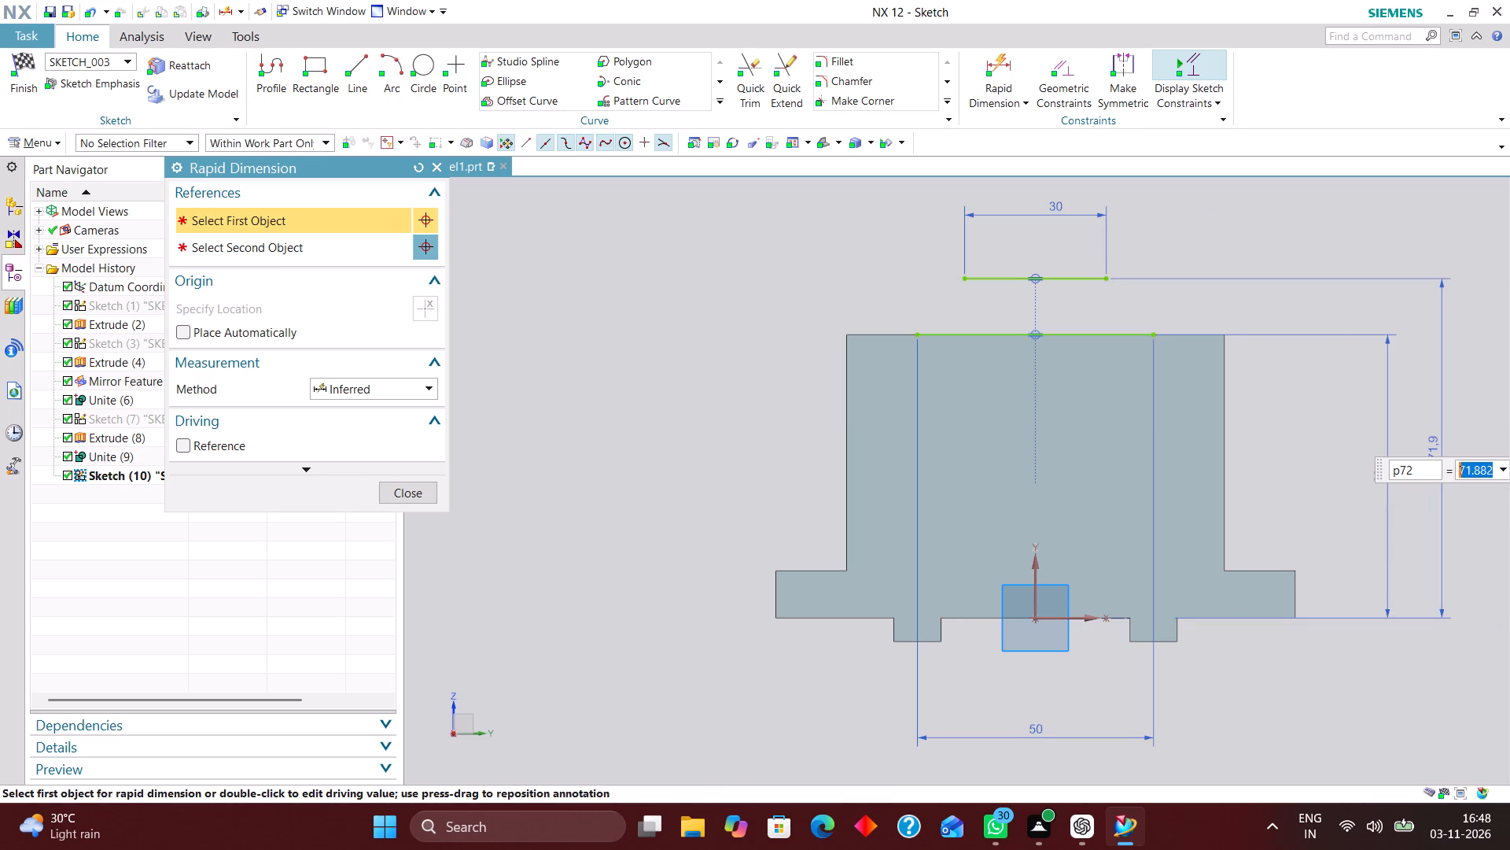
text(70)
key(Return)
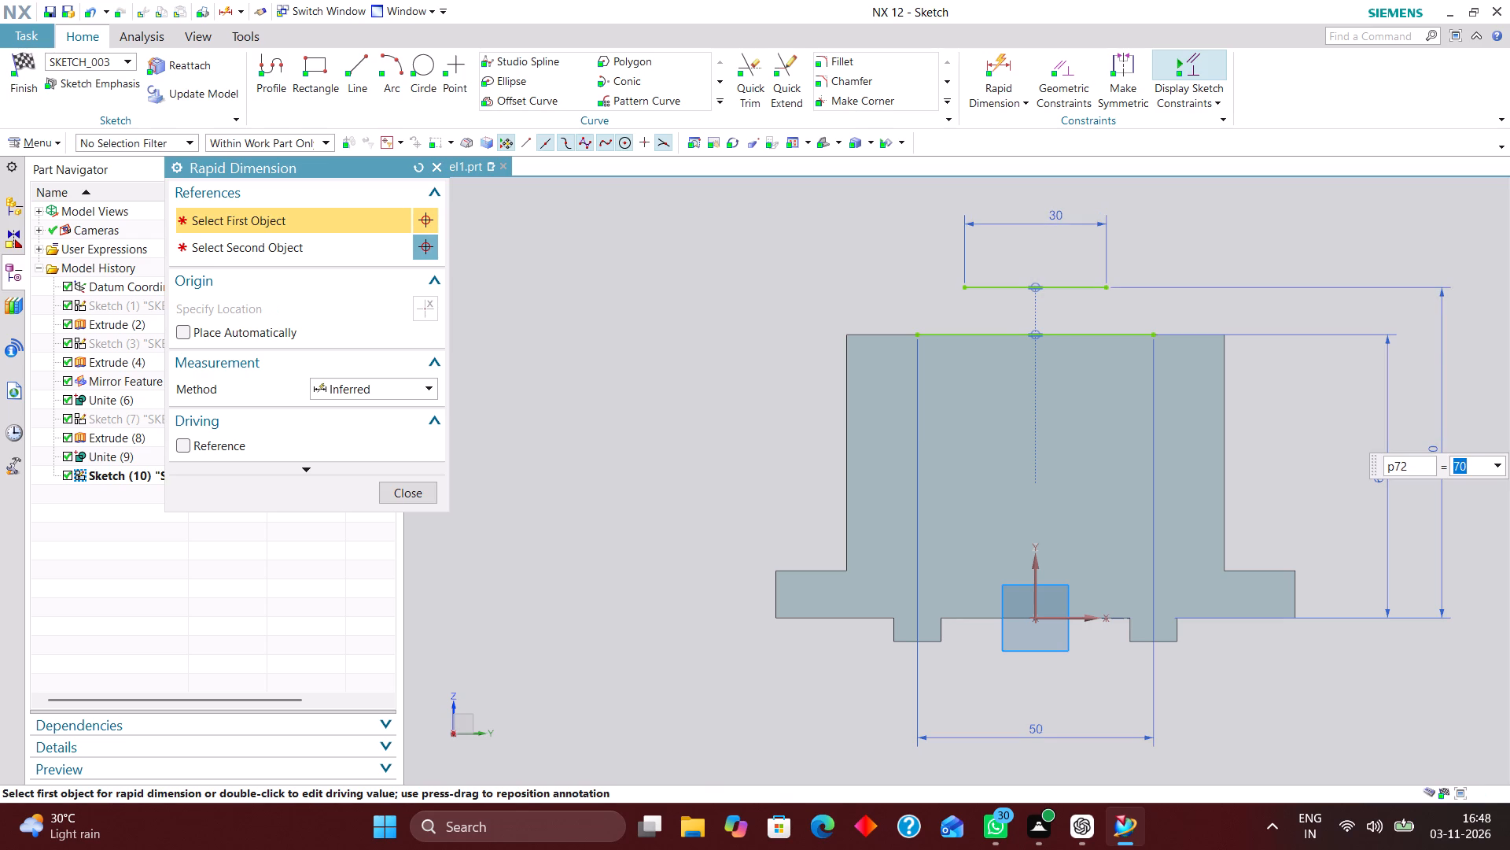
click(390, 493)
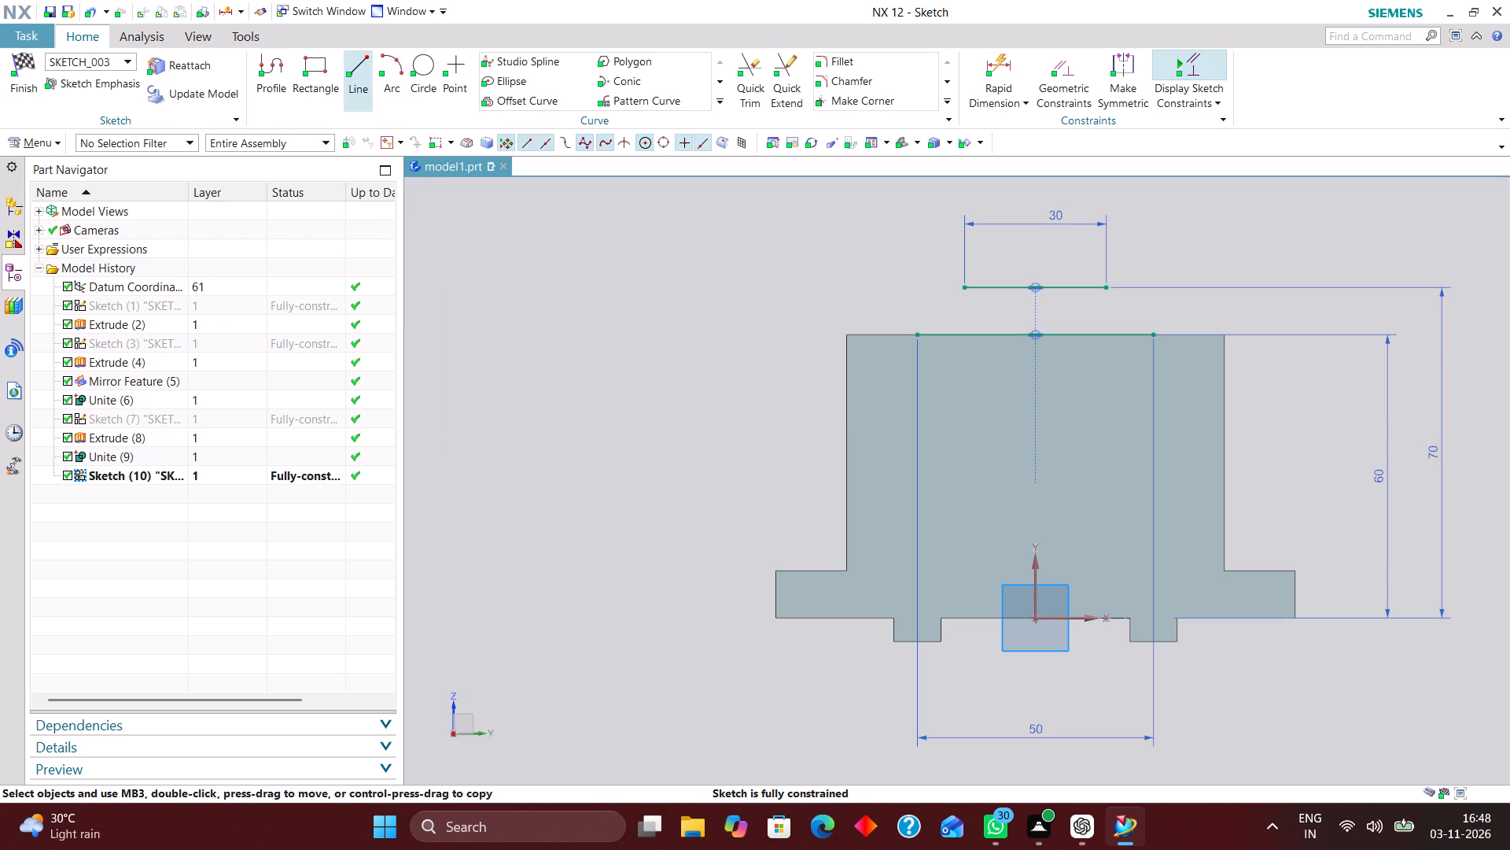
Connect the matching endpoints of the two horizontal lines with a slanted line at each end to close the trapezoid.
click(353, 66)
scroll(923, 278, up, 3)
click(912, 388)
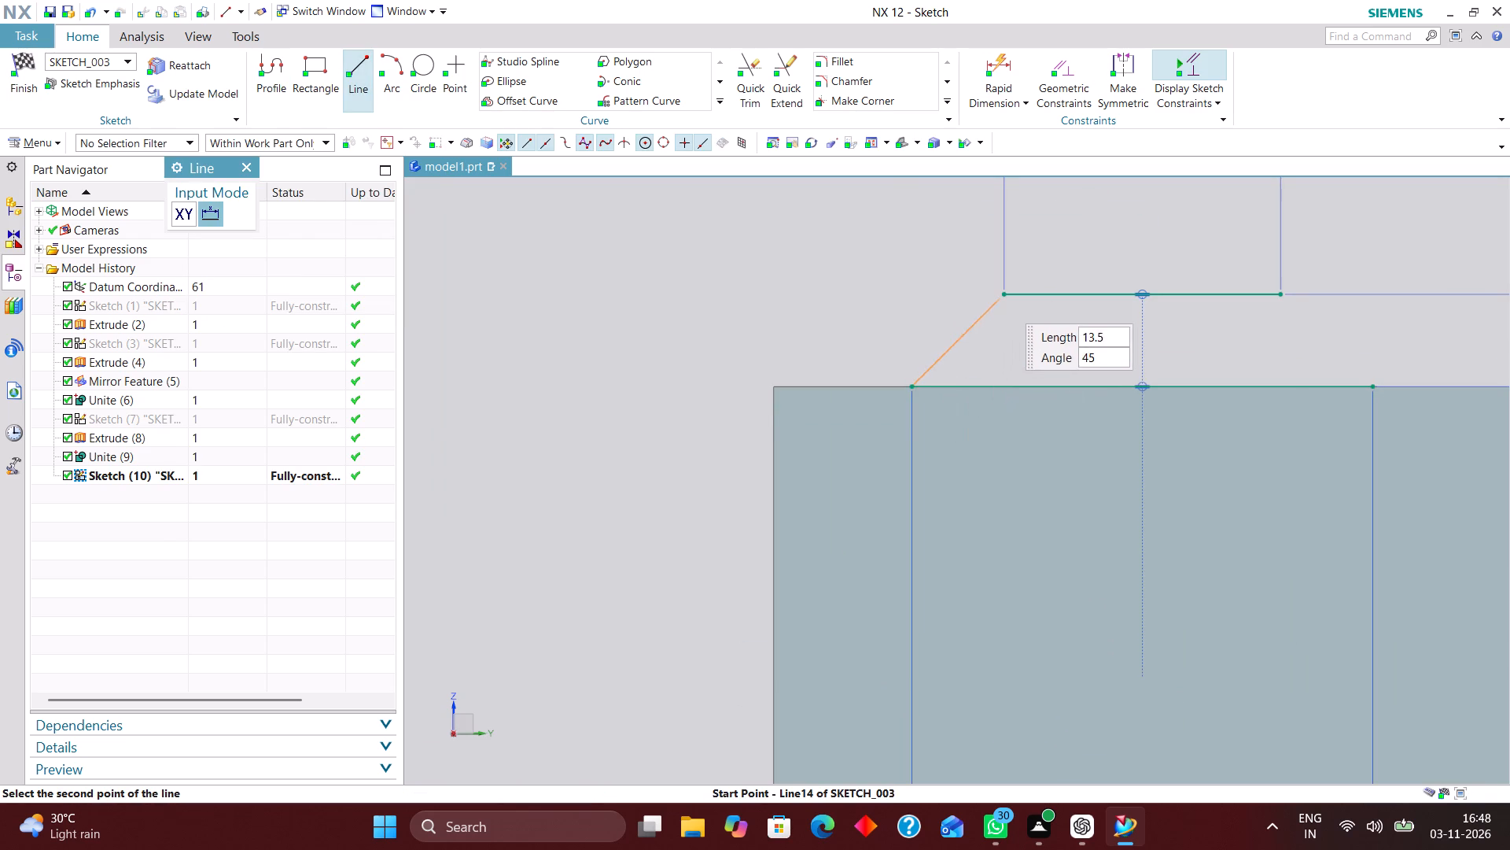
click(1003, 296)
scroll(873, 311, down, 2)
click(1137, 301)
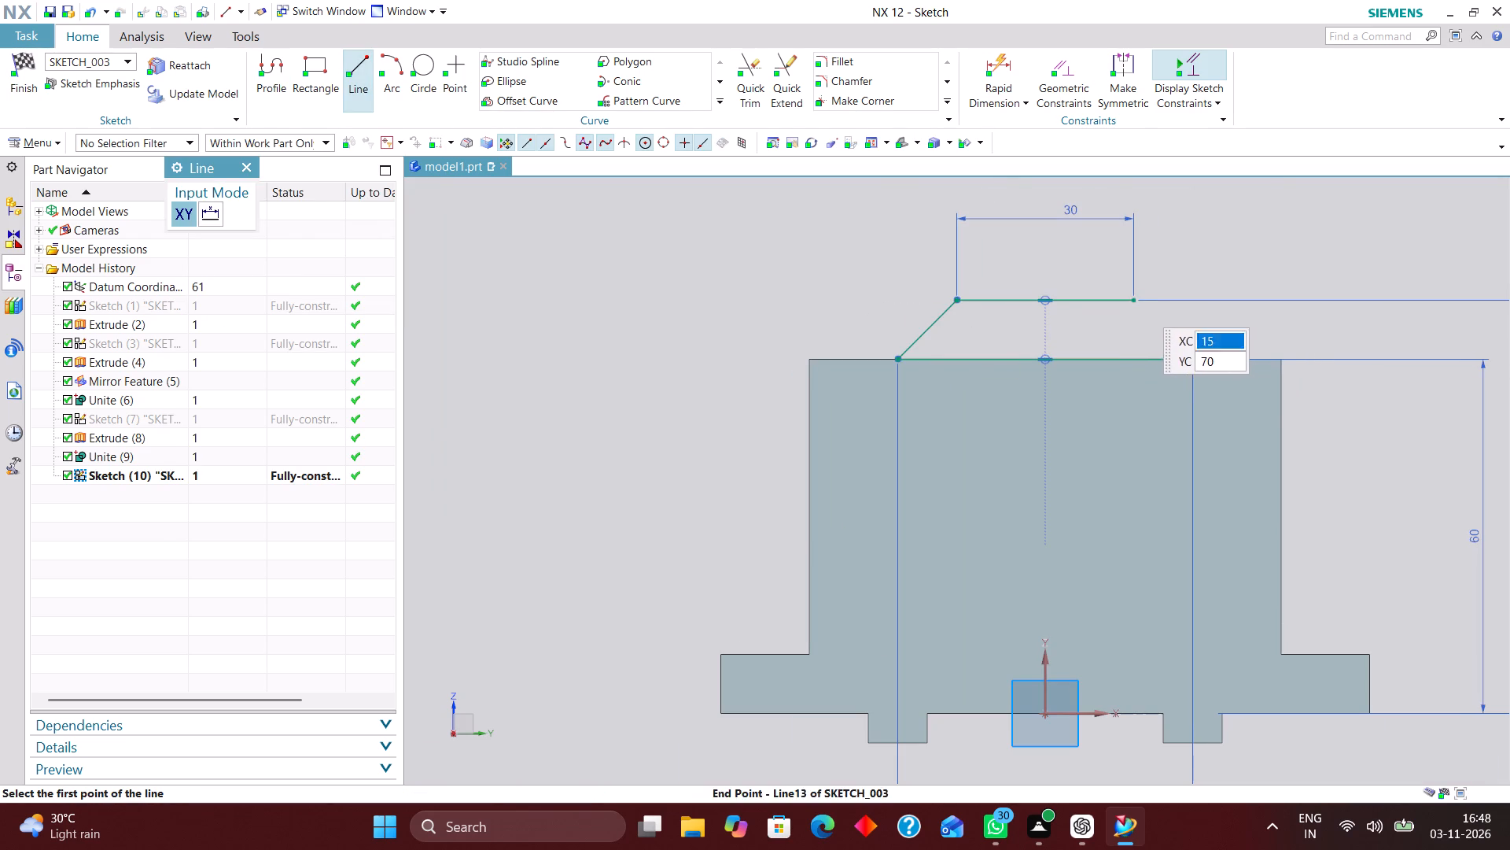
click(1190, 358)
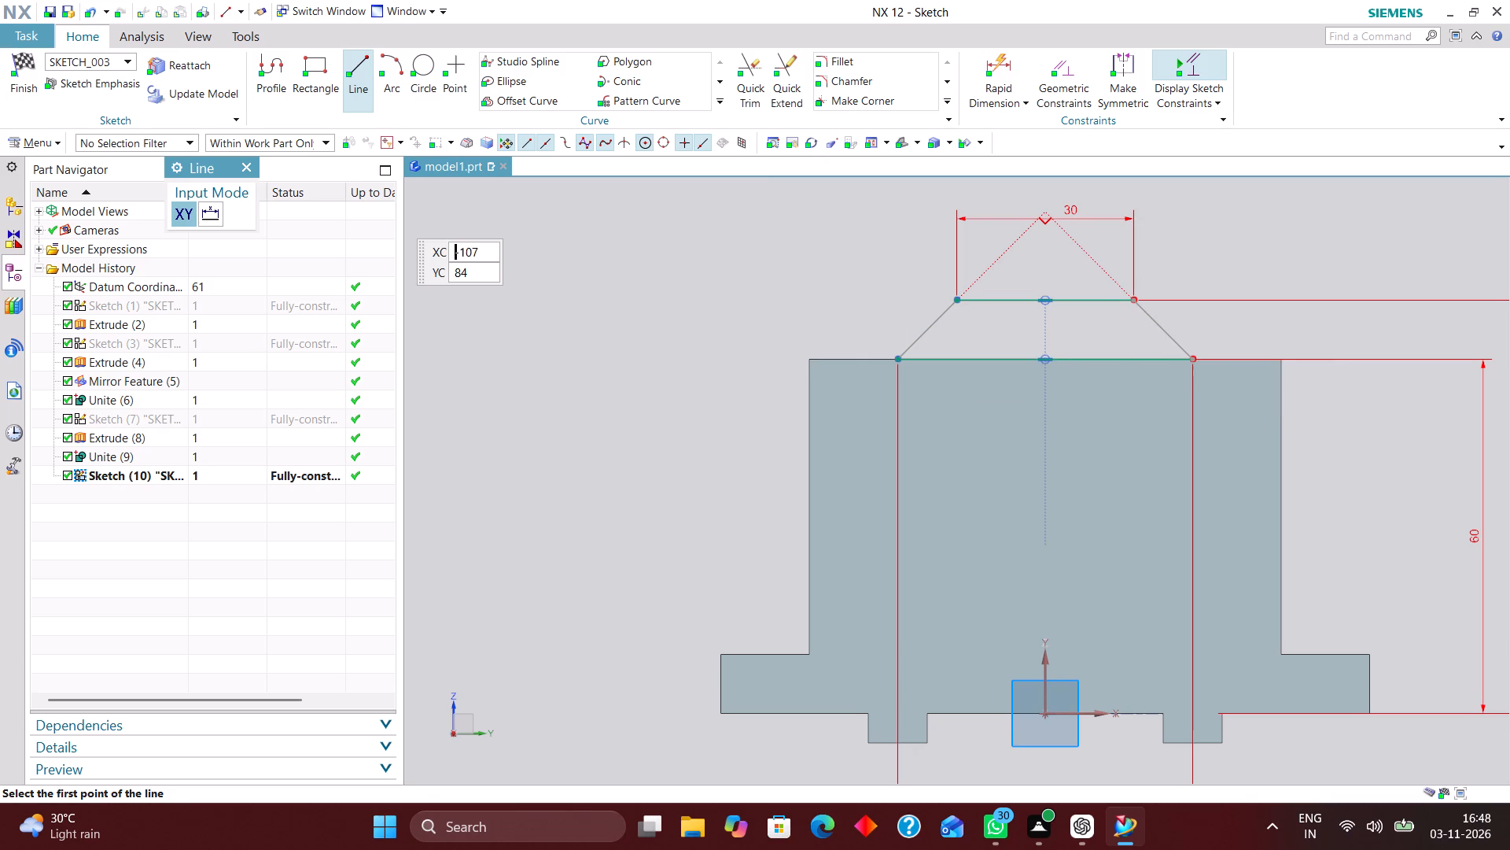
click(252, 163)
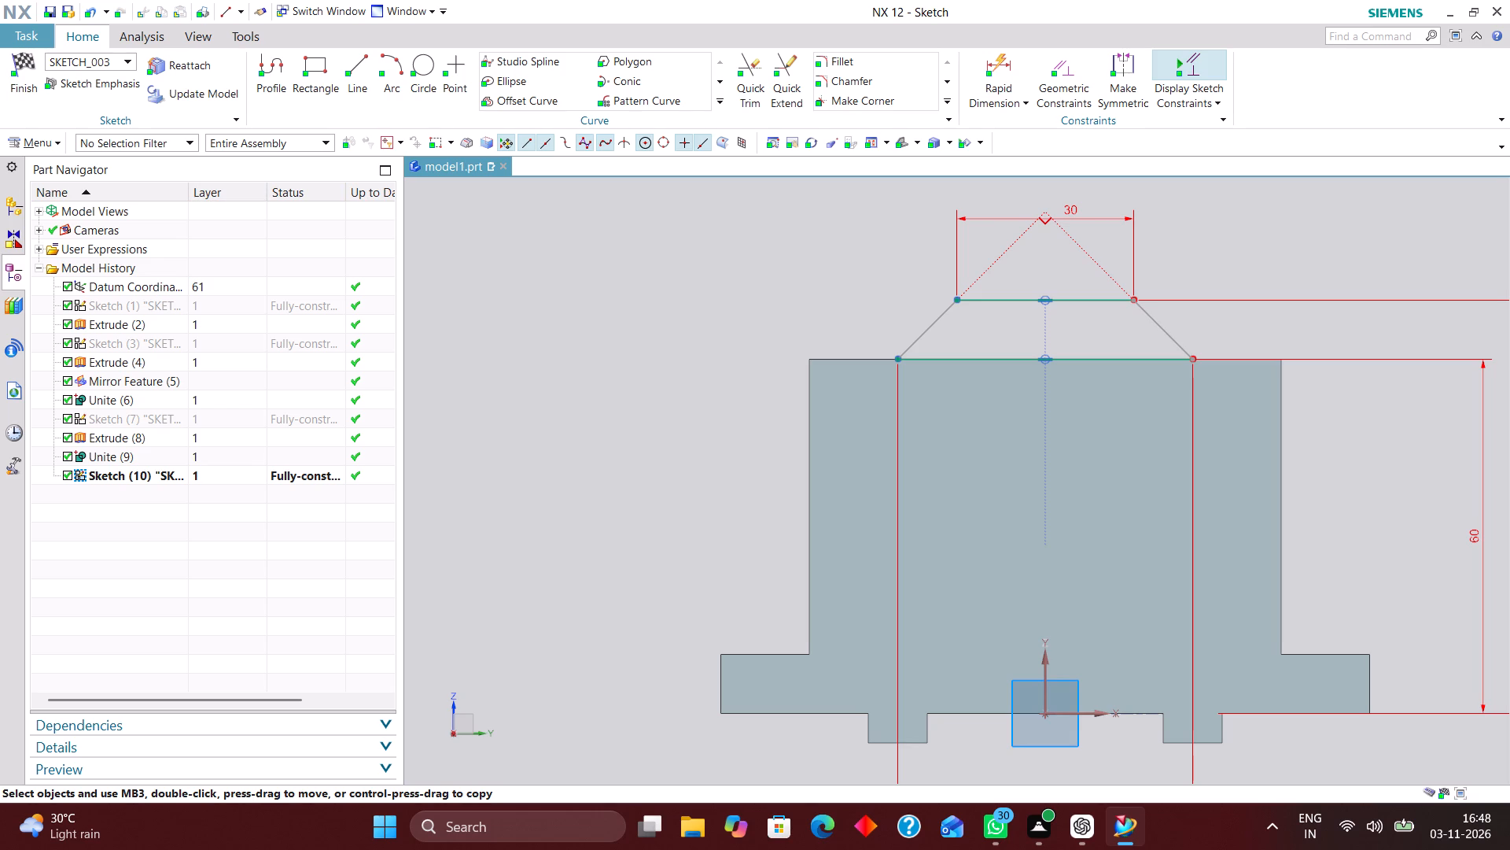
Delete the perpendicular constraint between the slanted lines, centre the 30 mm dimension text over its line, and finish the sketch.
right_drag(1019, 248, 972, 237)
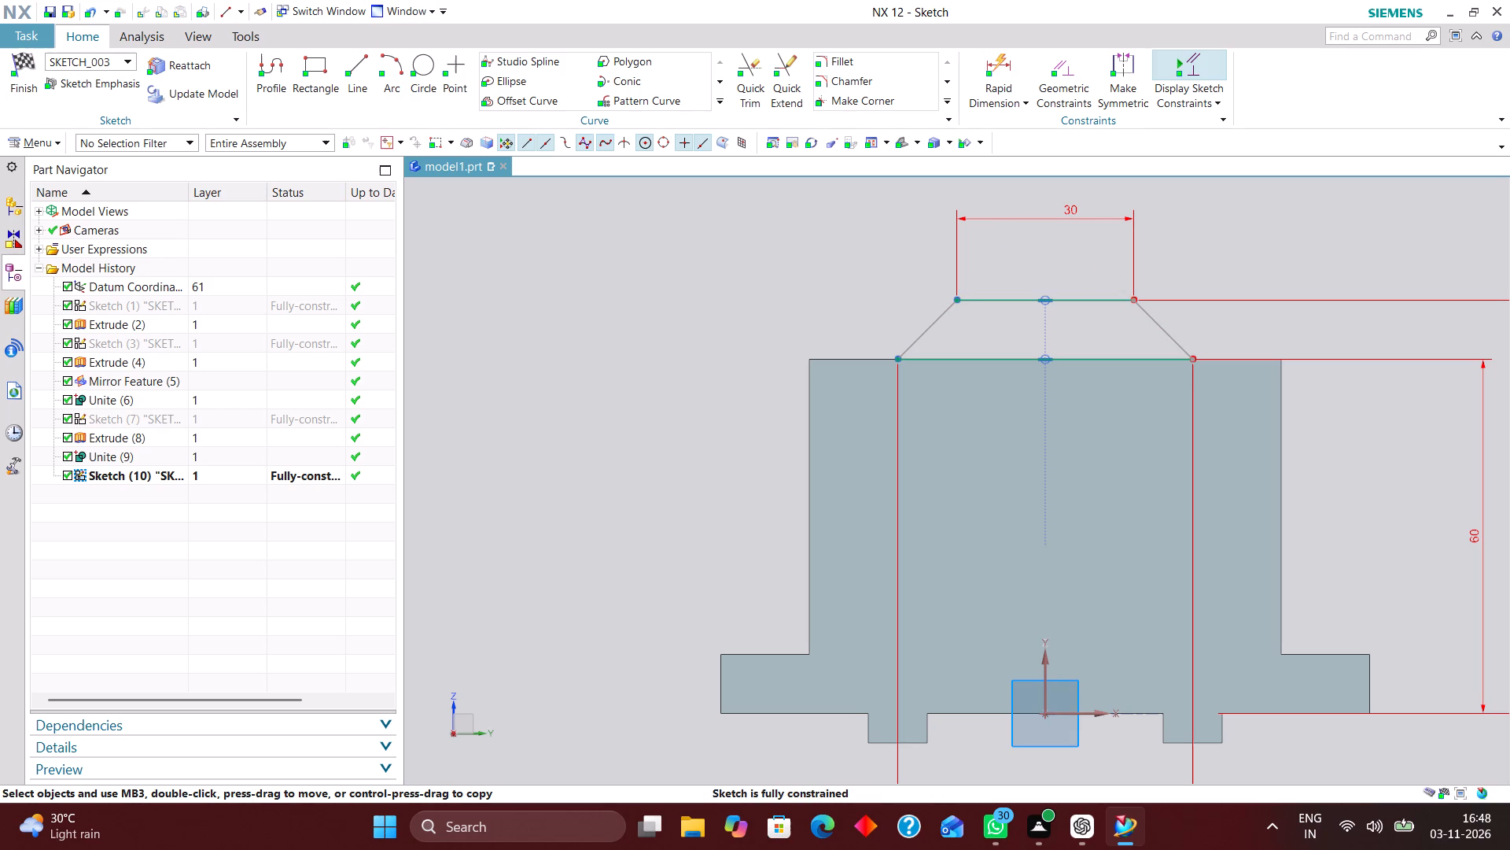
drag(1068, 211, 1047, 212)
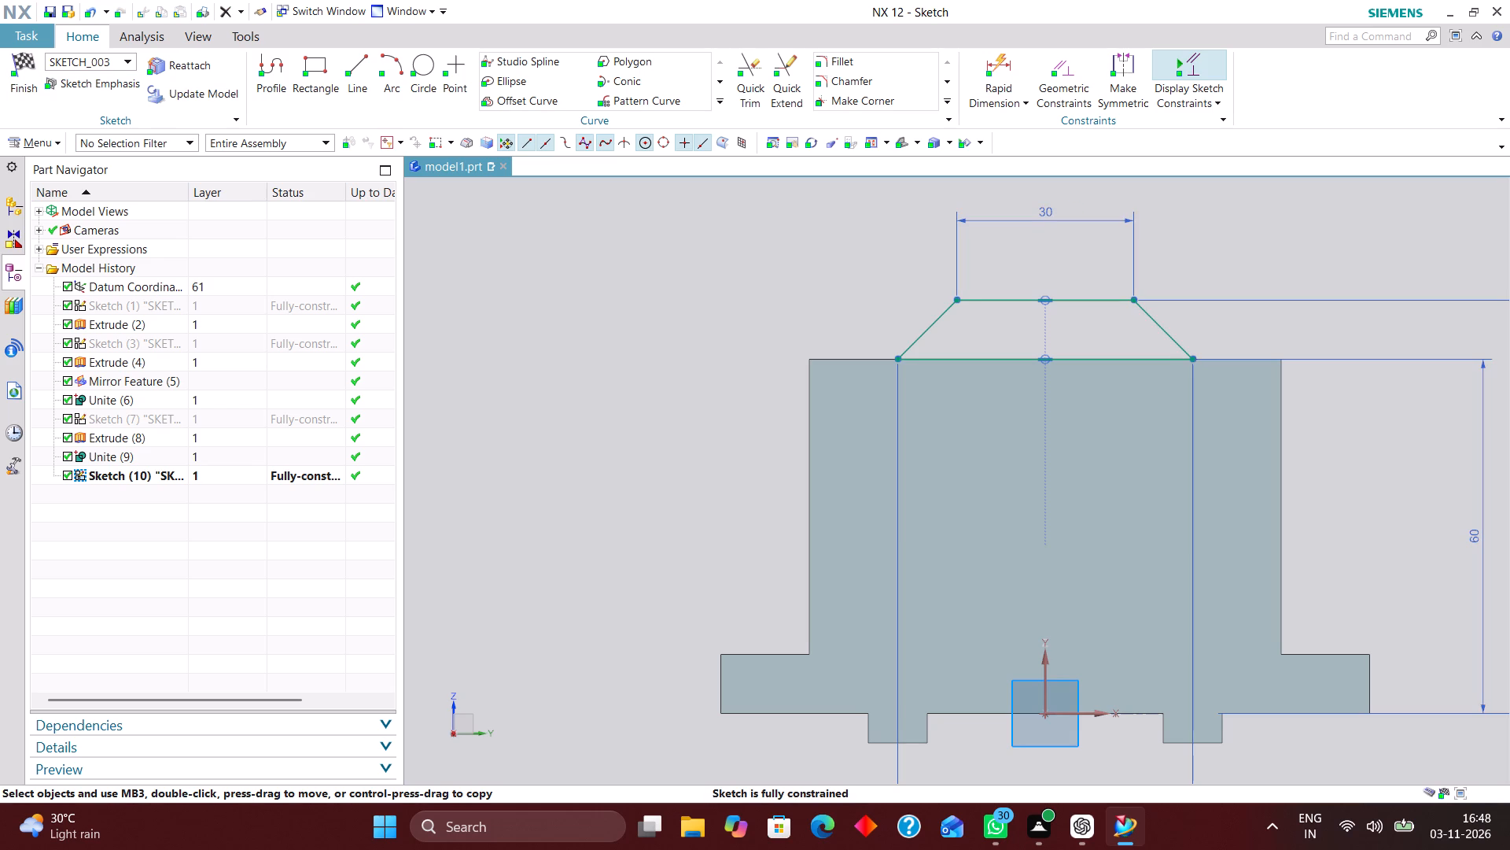
click(25, 57)
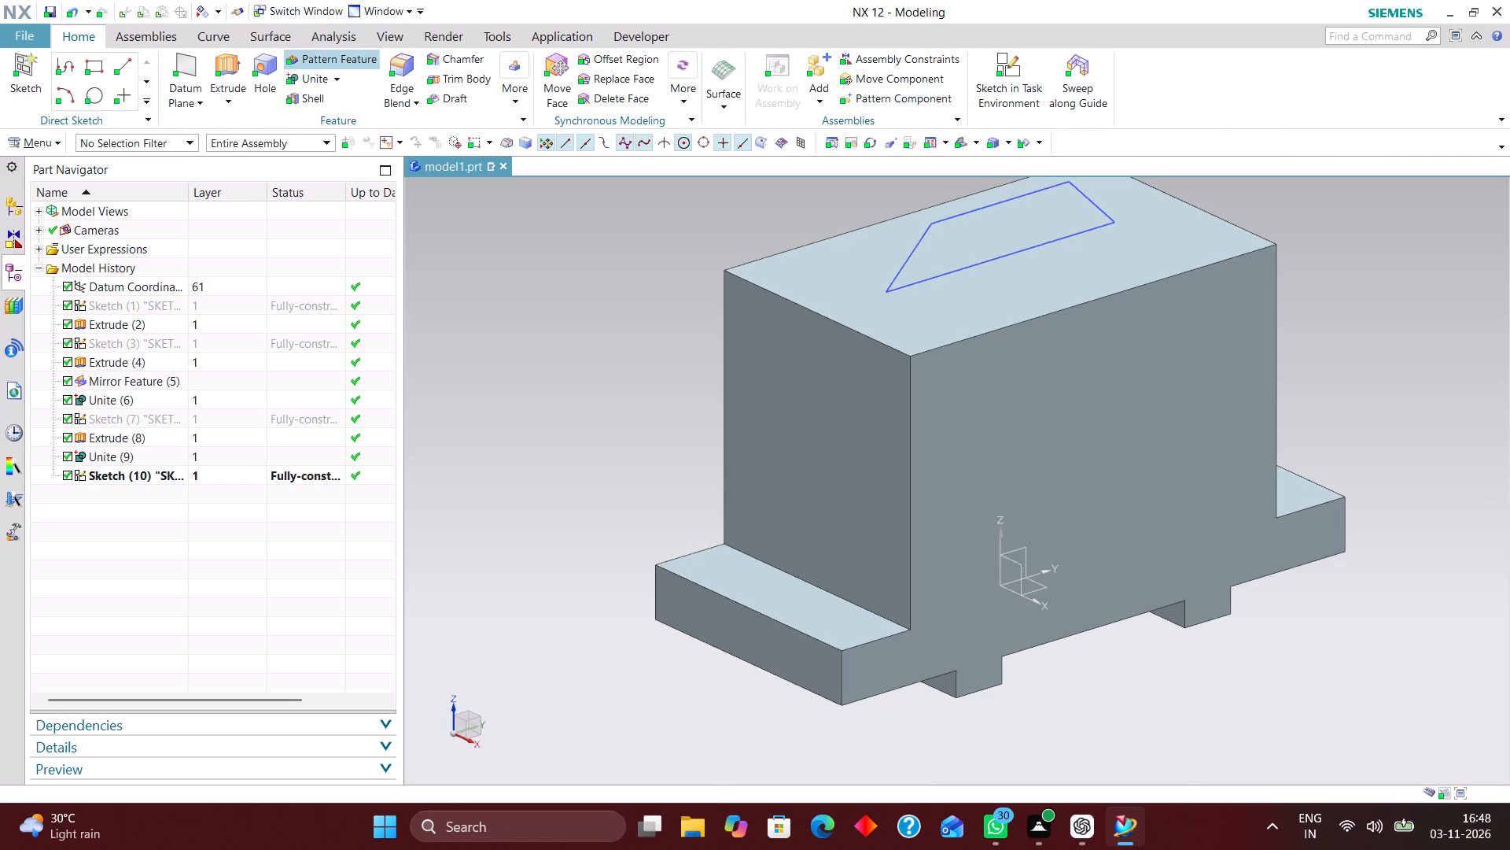
Extrude the trapezoid sketch with a symmetric value of 25 mm and no Boolean.
click(230, 62)
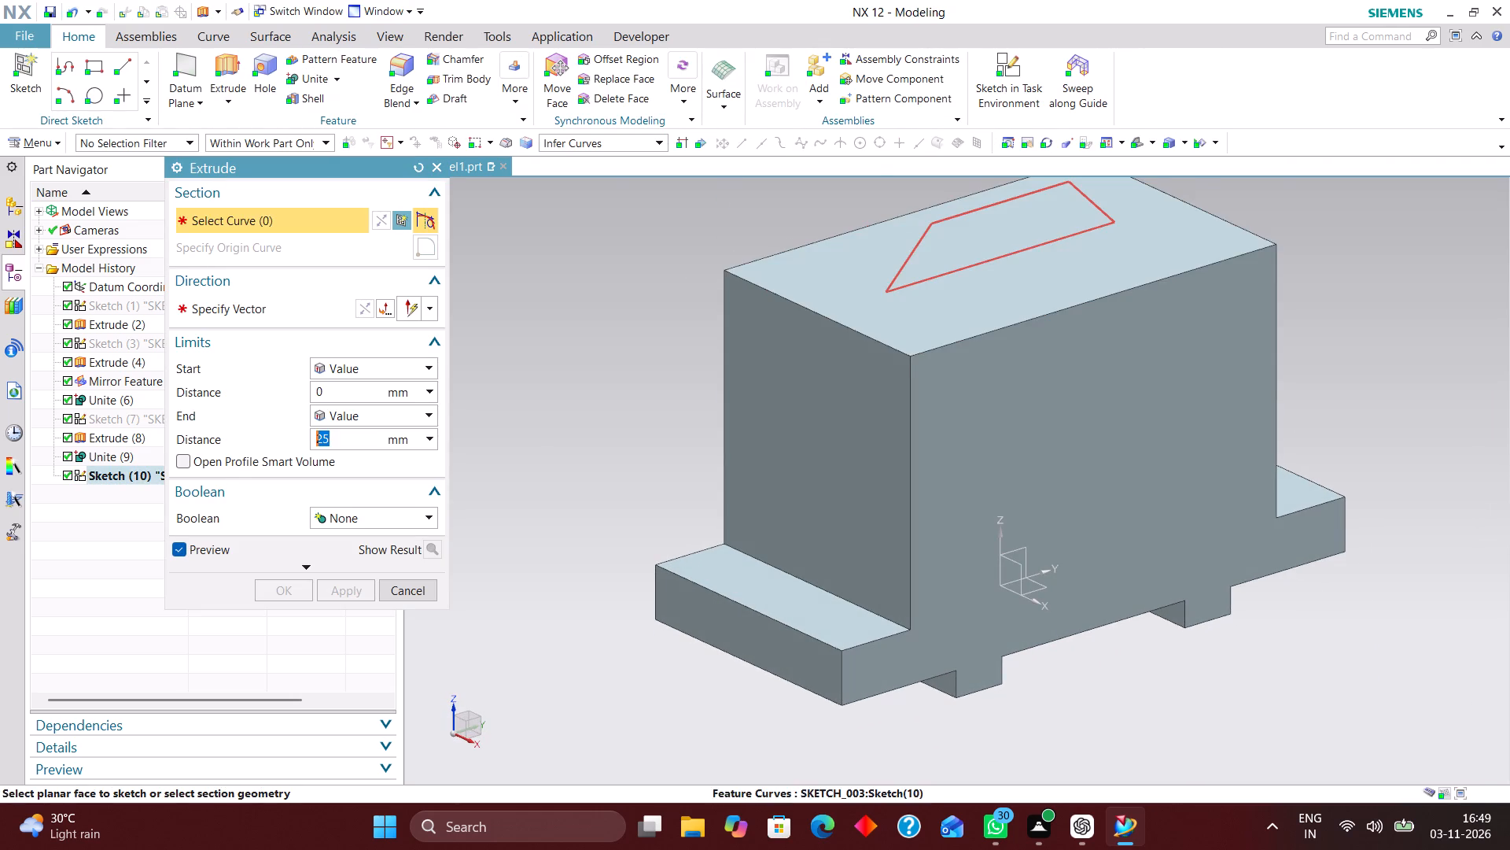
click(921, 237)
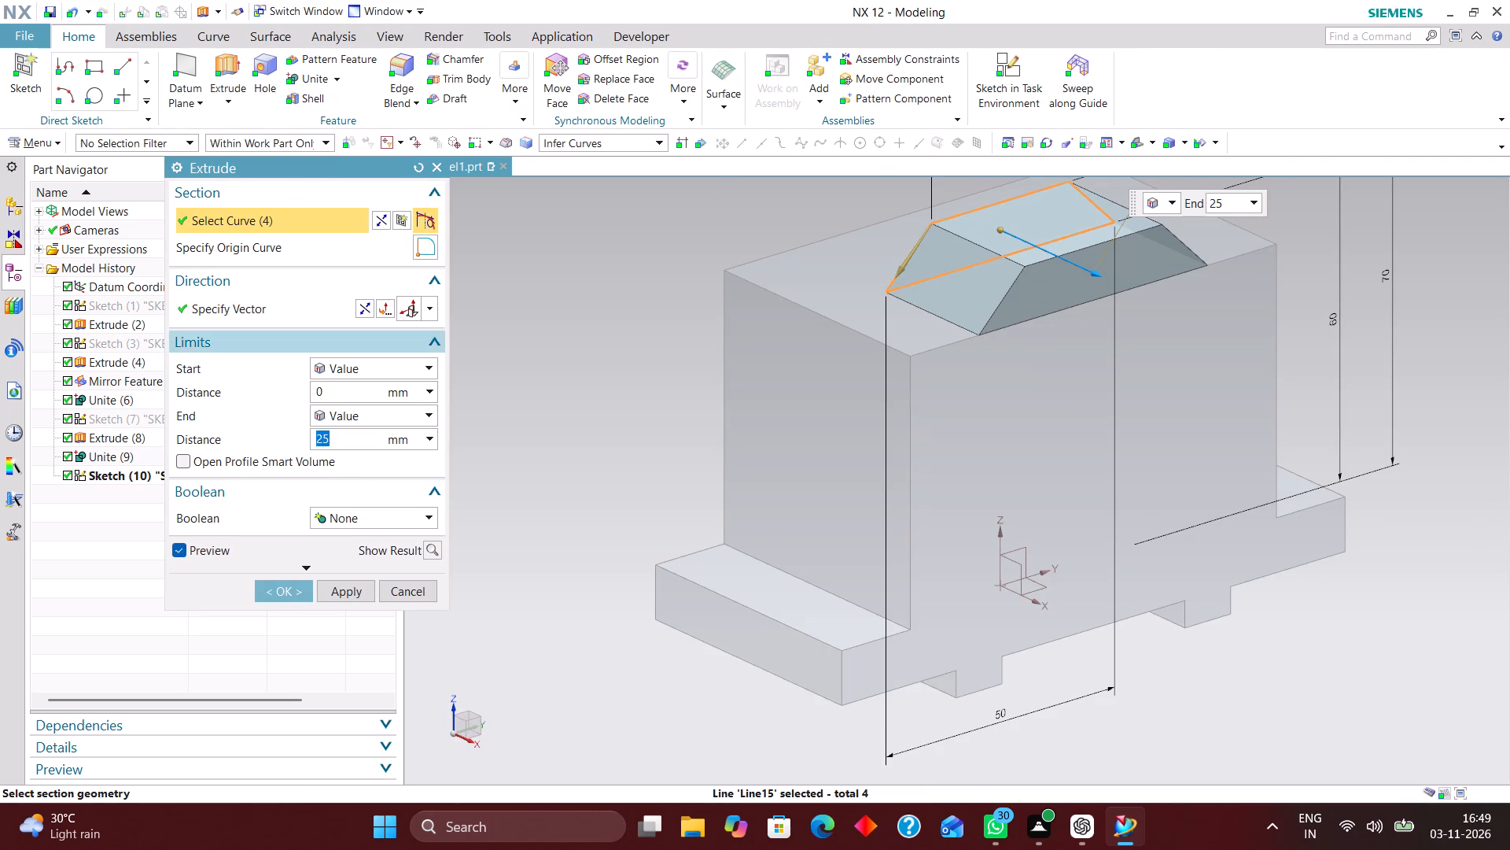
click(379, 369)
click(374, 402)
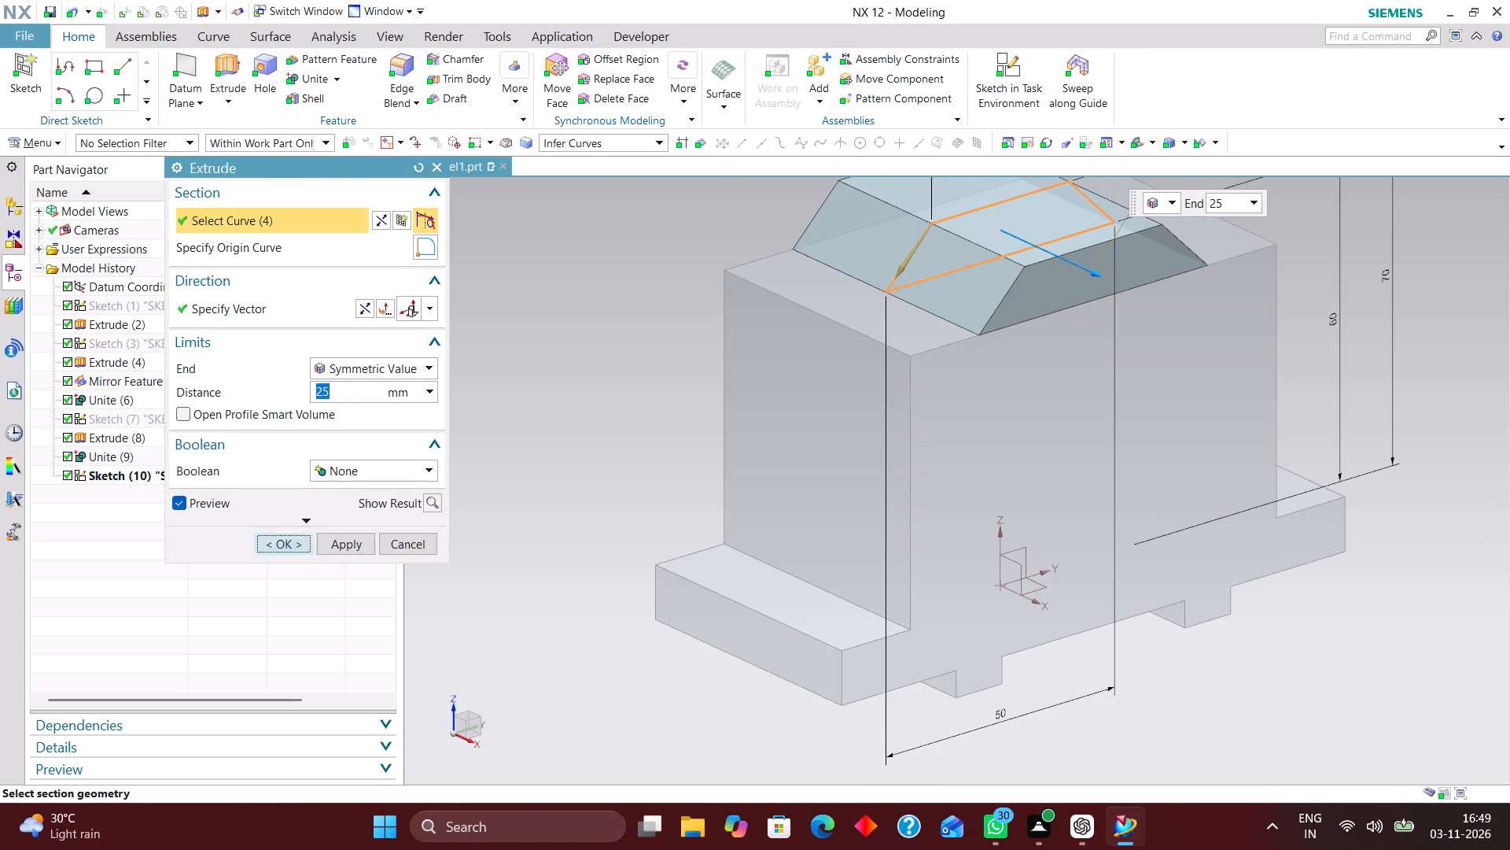
click(290, 543)
Hide the trapezoid sketch, leaving only the solid bodies displayed.
right_drag(911, 252, 843, 388)
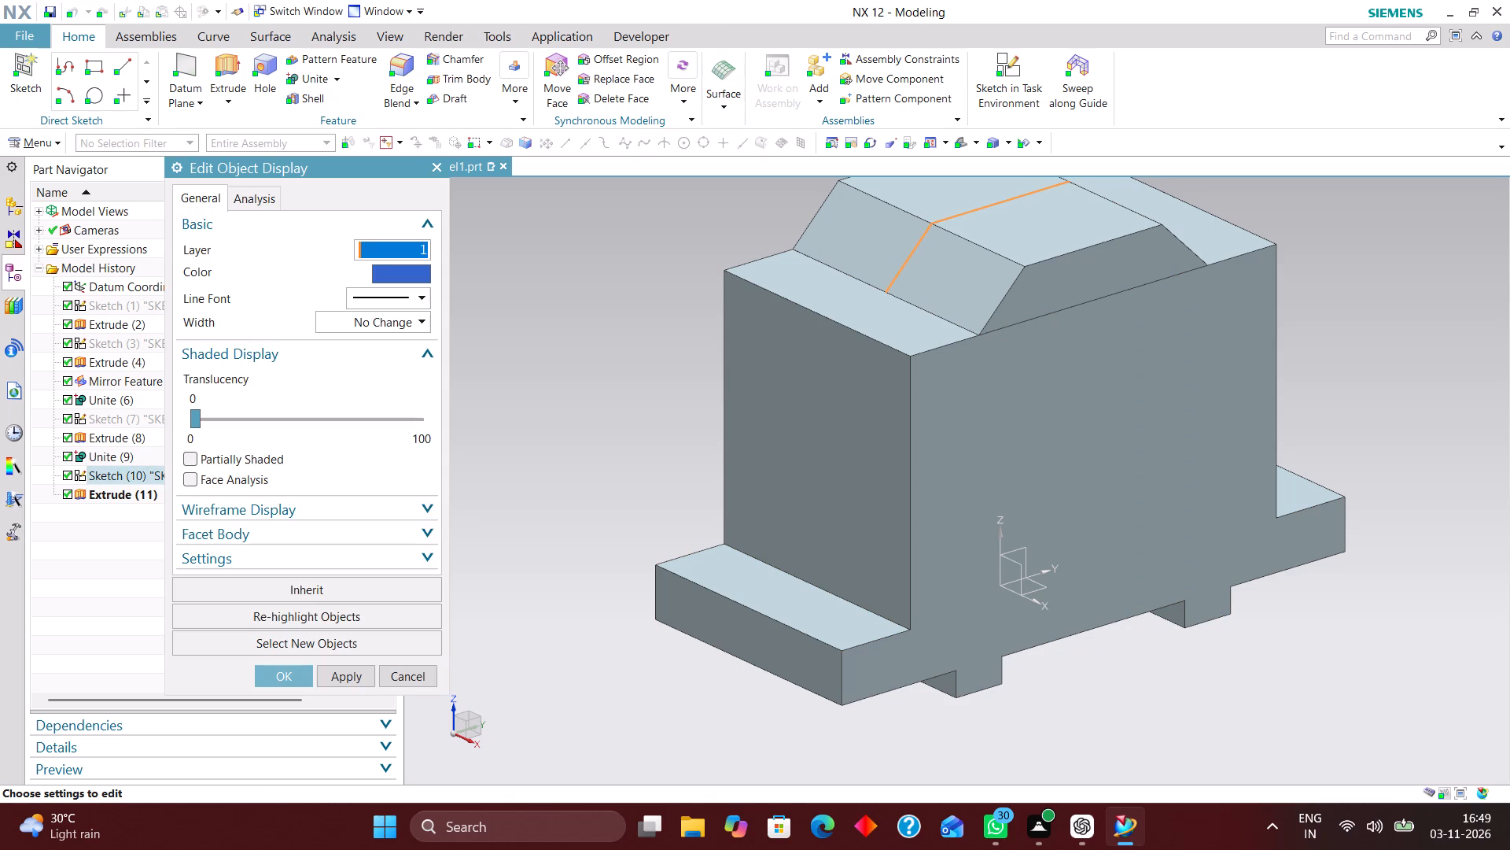
click(420, 676)
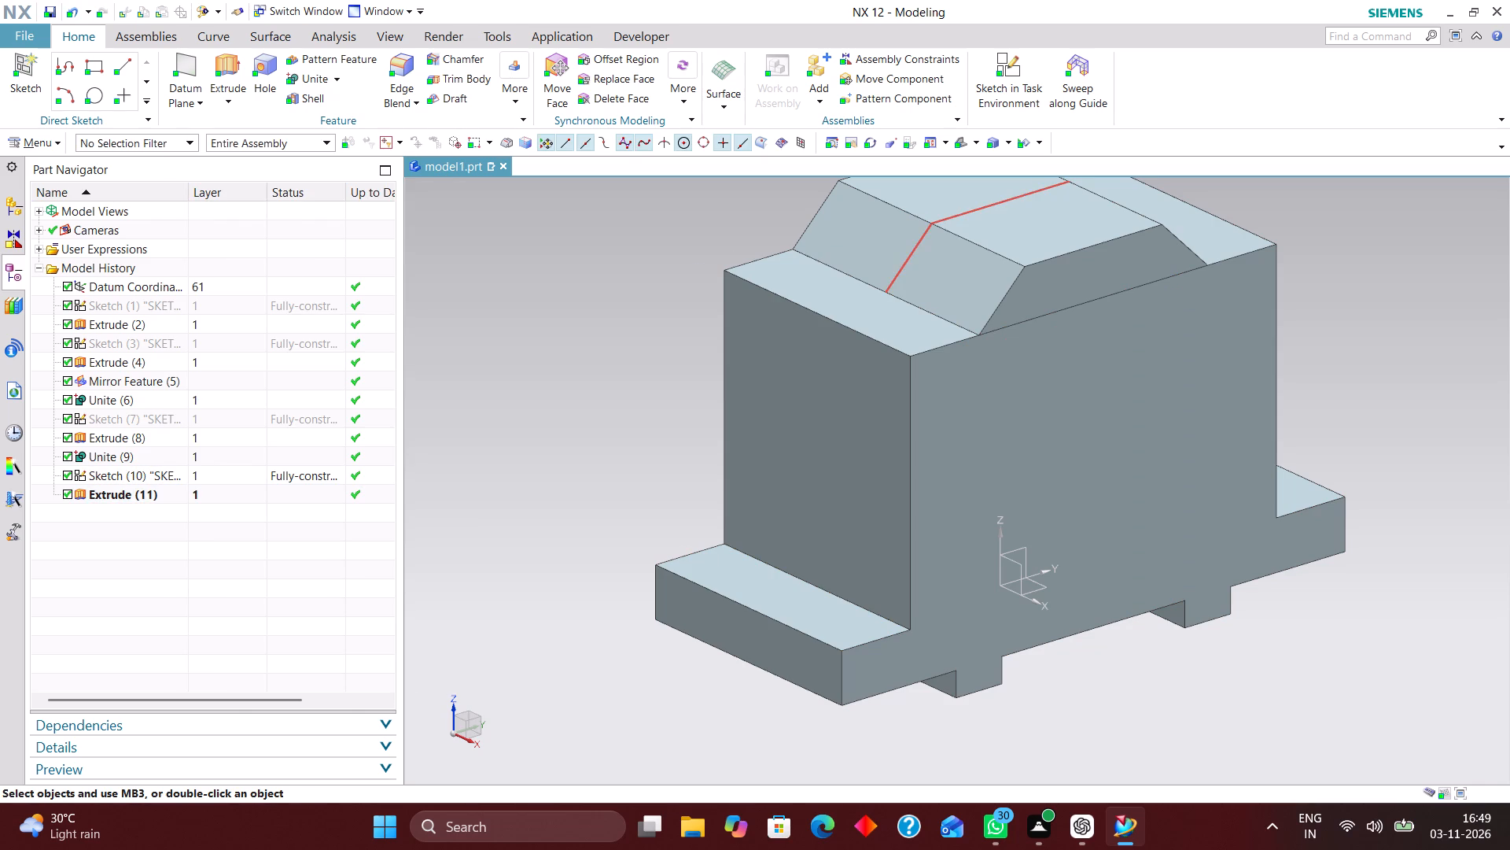
right_drag(916, 245, 914, 266)
Unite the extruded trapezoidal top with the main fixture body, using the main body as the target.
click(318, 79)
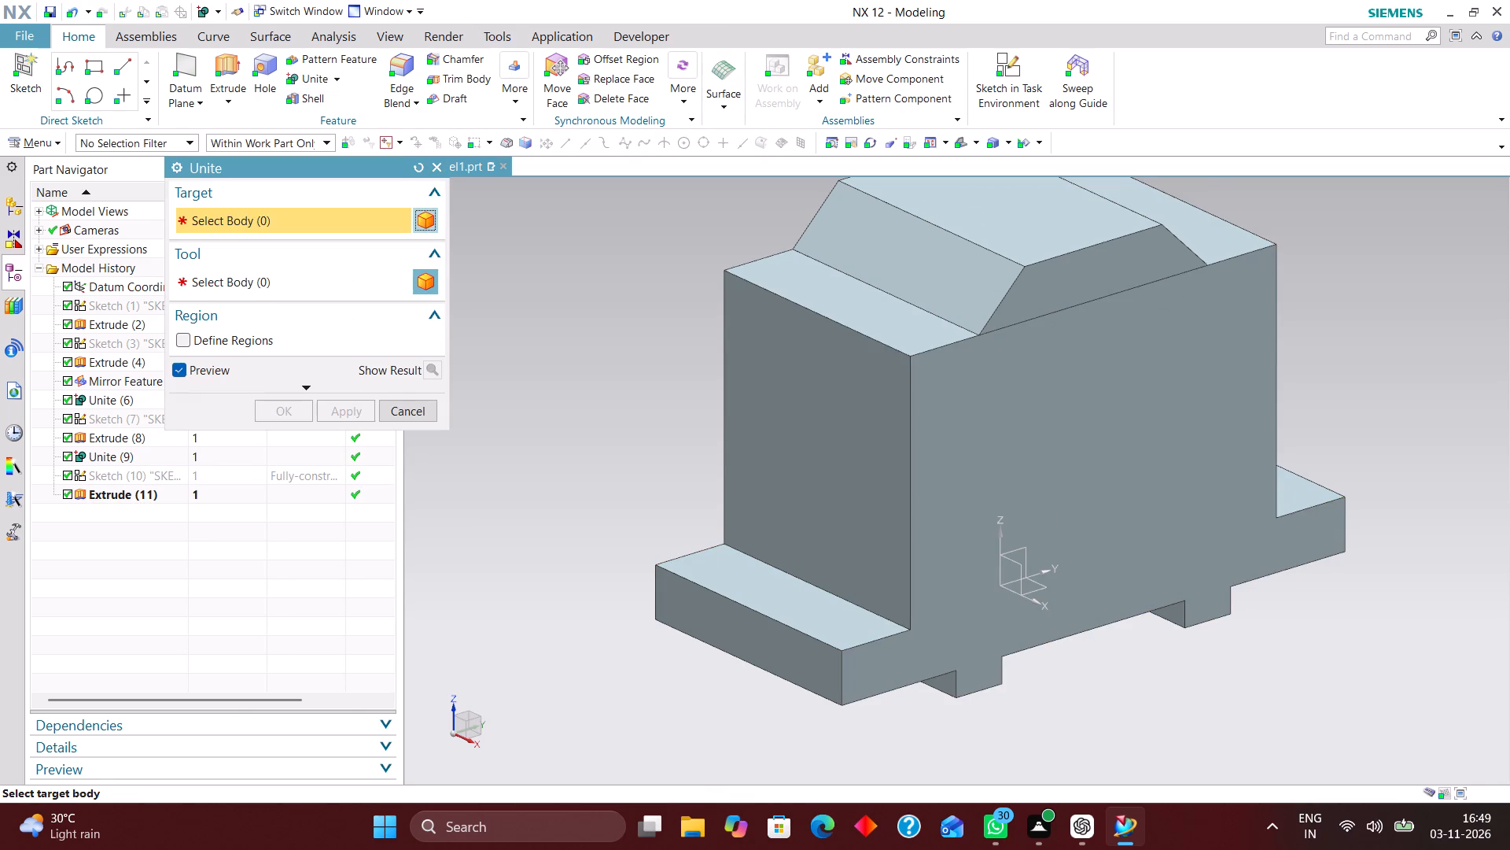
click(811, 382)
click(979, 231)
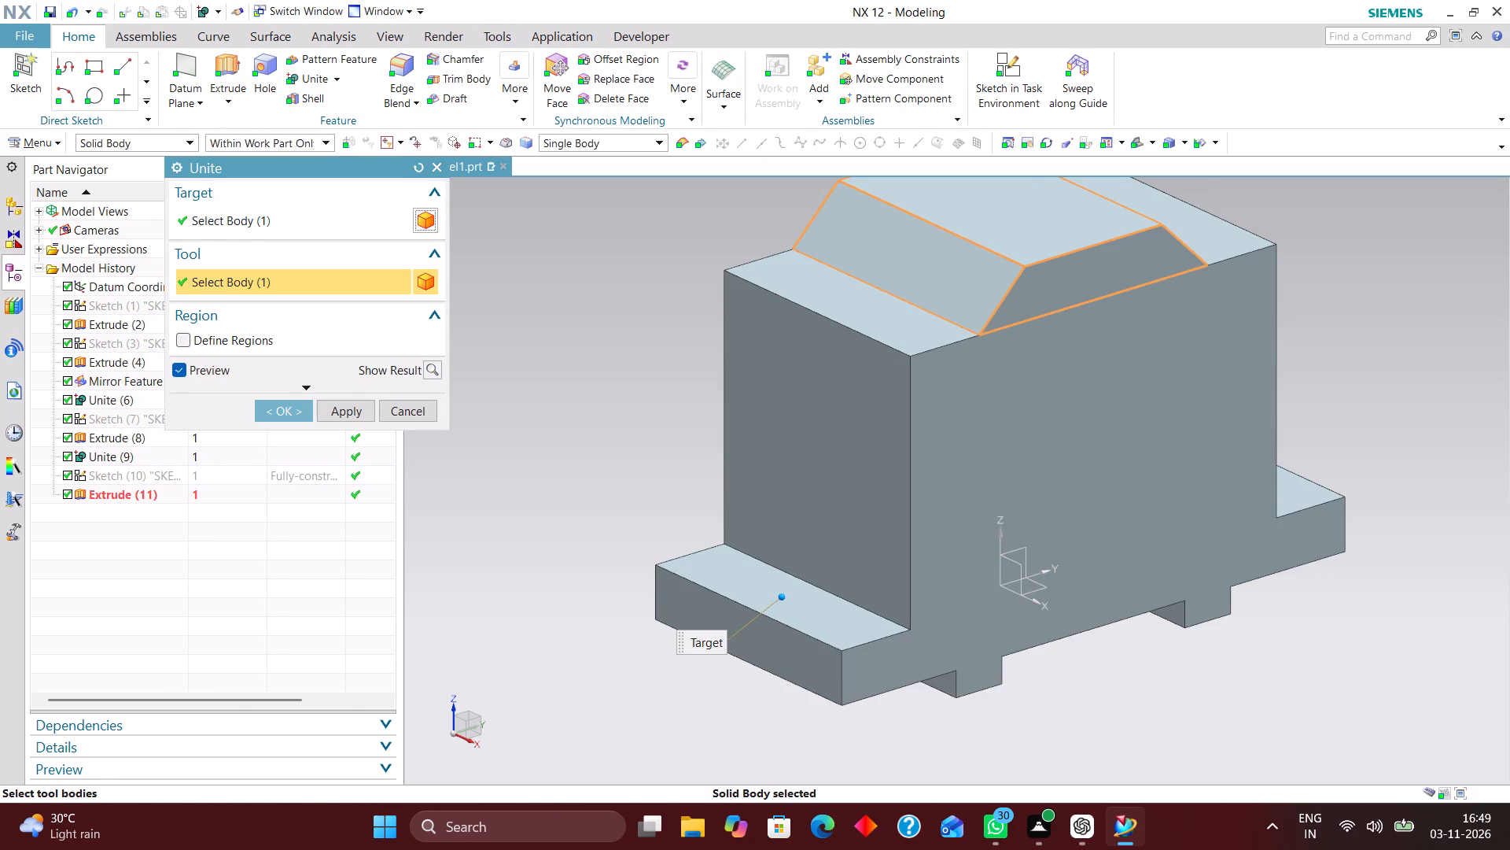
click(271, 415)
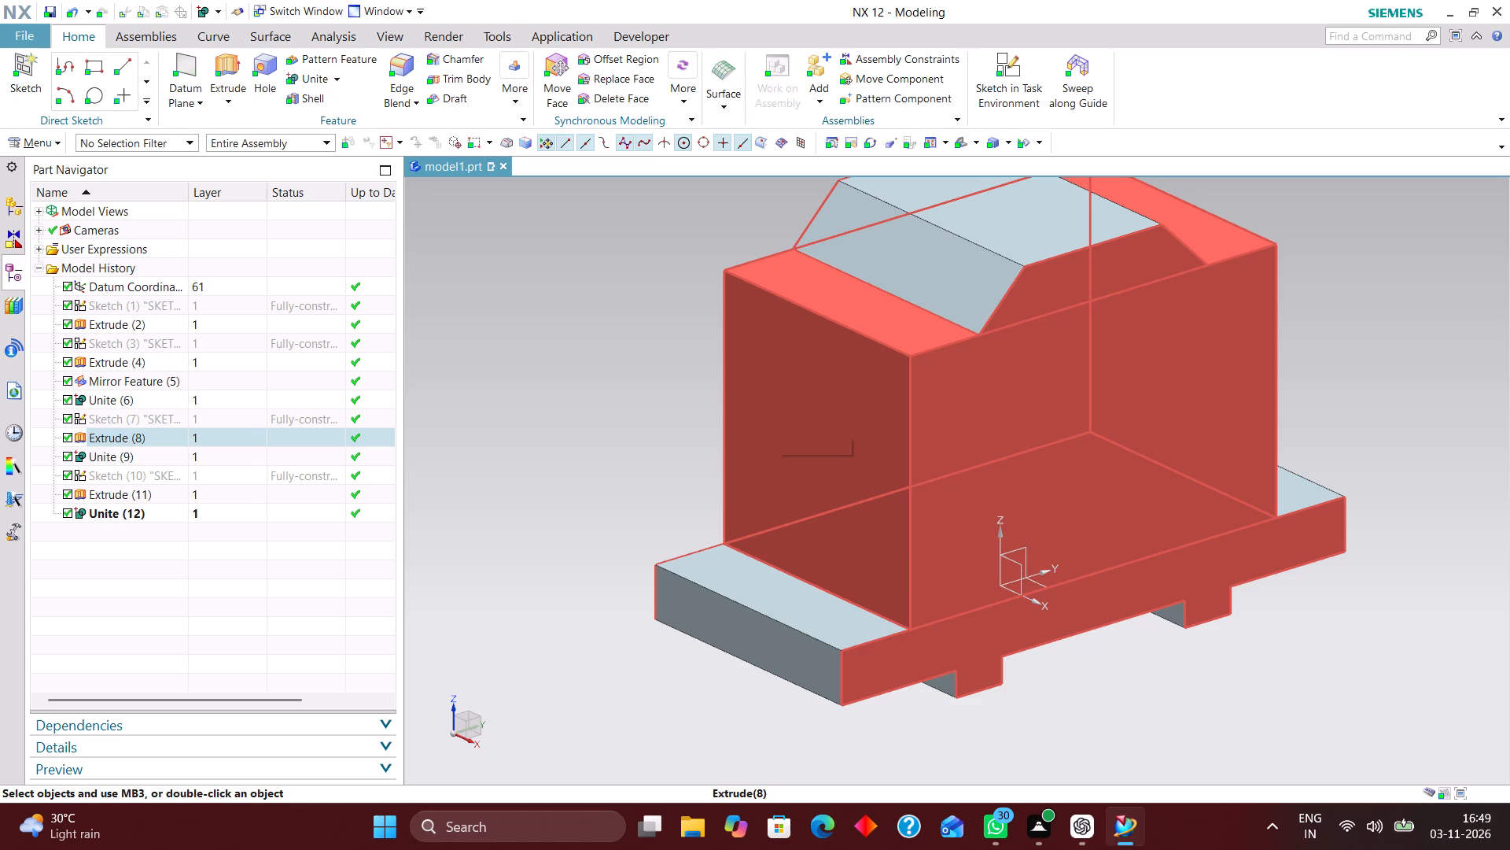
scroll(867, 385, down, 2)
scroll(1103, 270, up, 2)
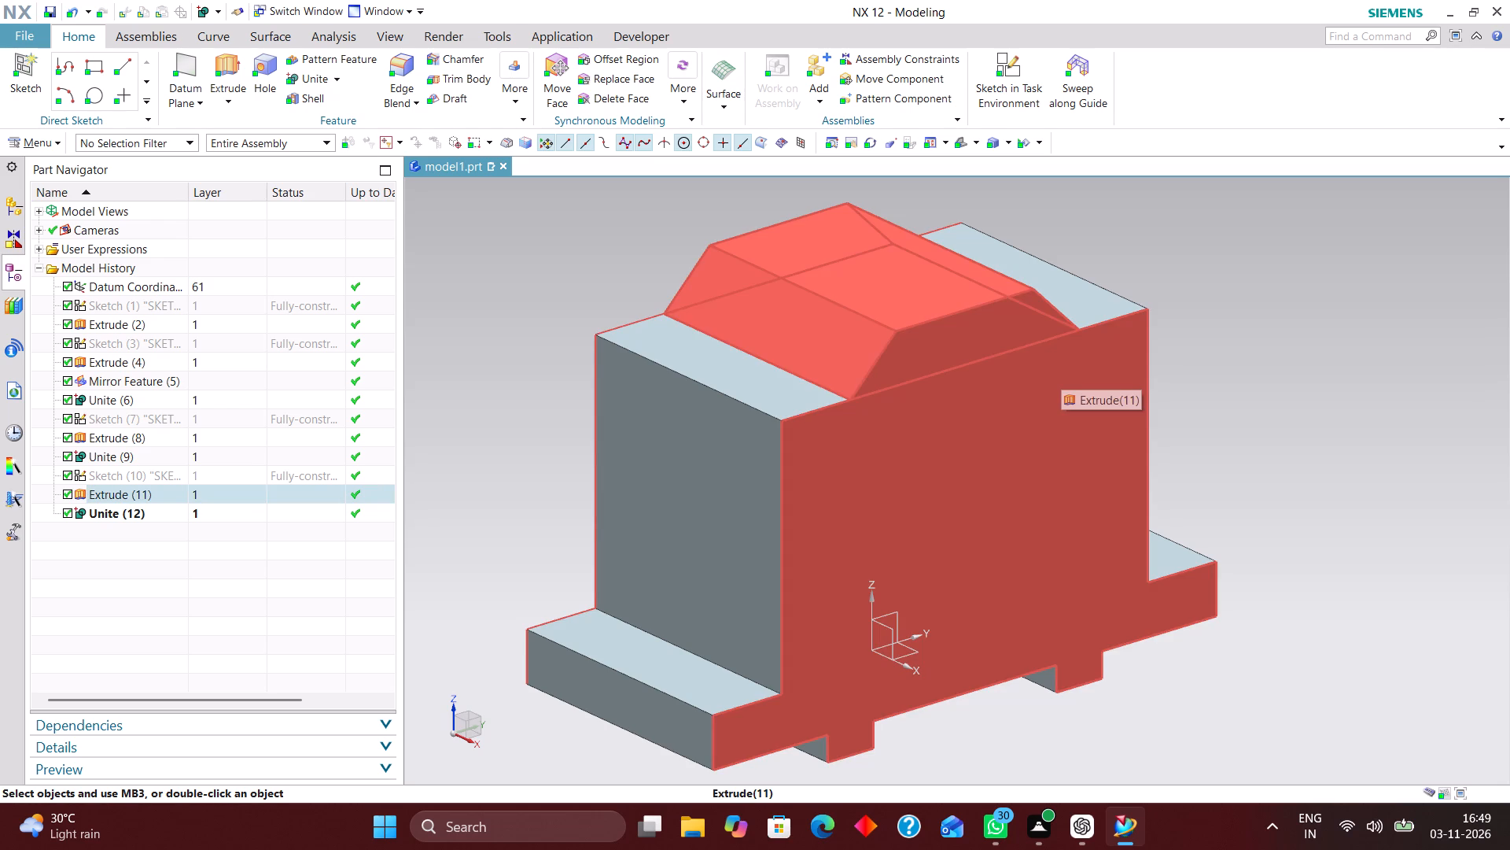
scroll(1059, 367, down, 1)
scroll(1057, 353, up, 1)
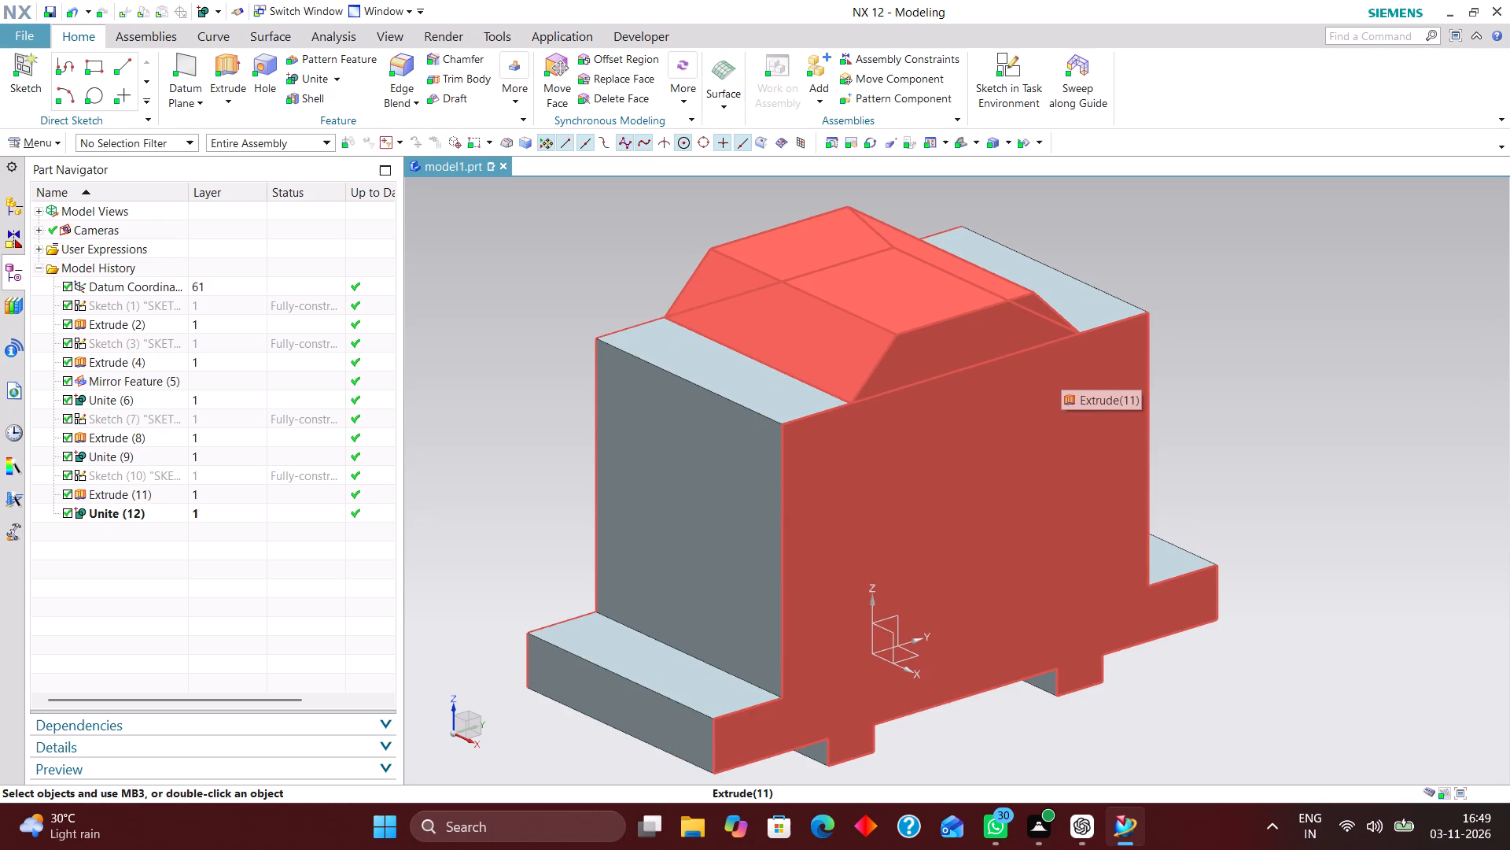
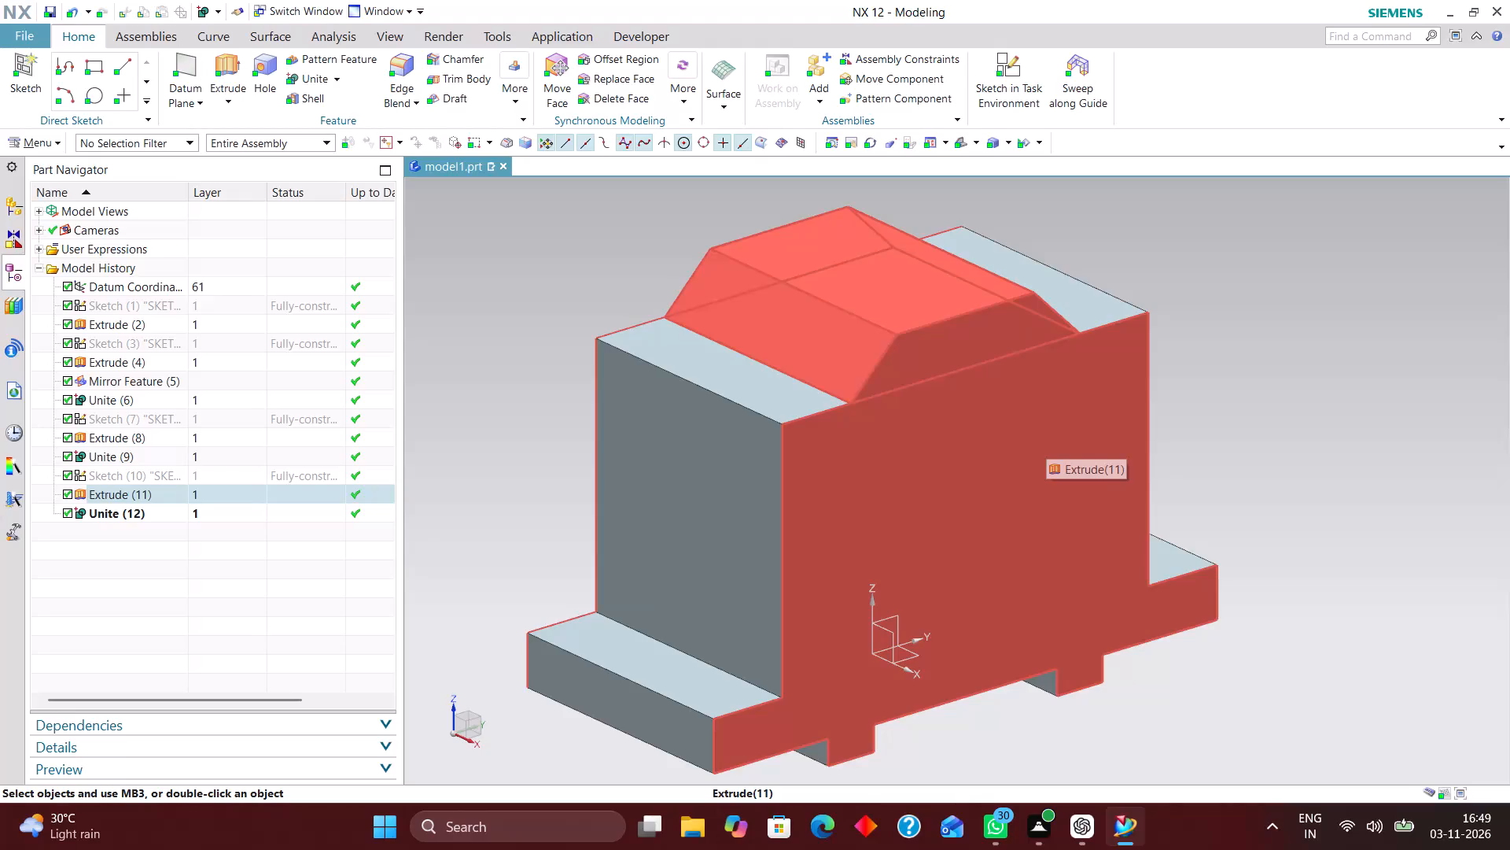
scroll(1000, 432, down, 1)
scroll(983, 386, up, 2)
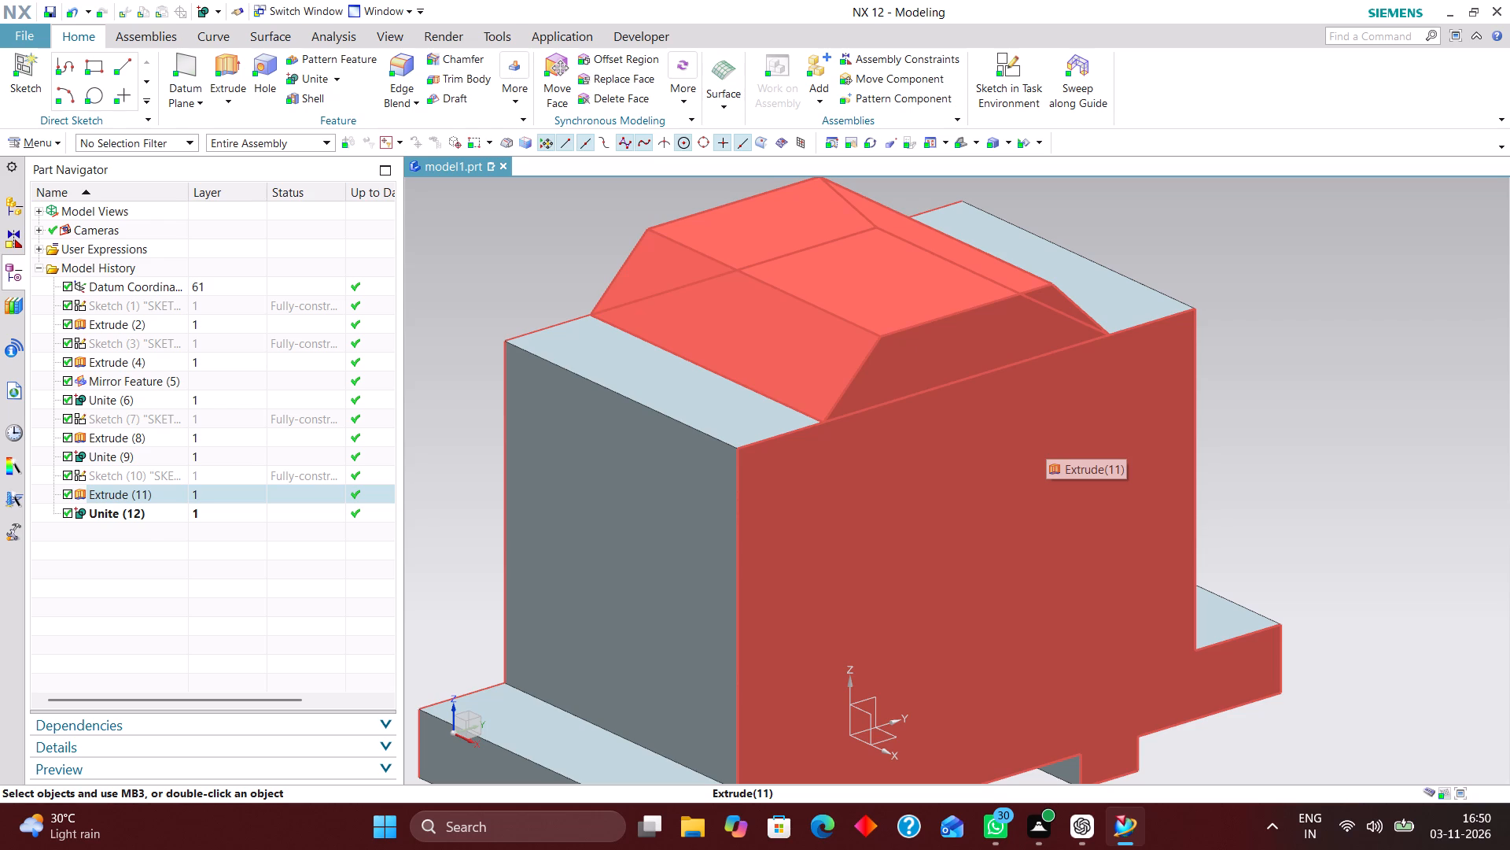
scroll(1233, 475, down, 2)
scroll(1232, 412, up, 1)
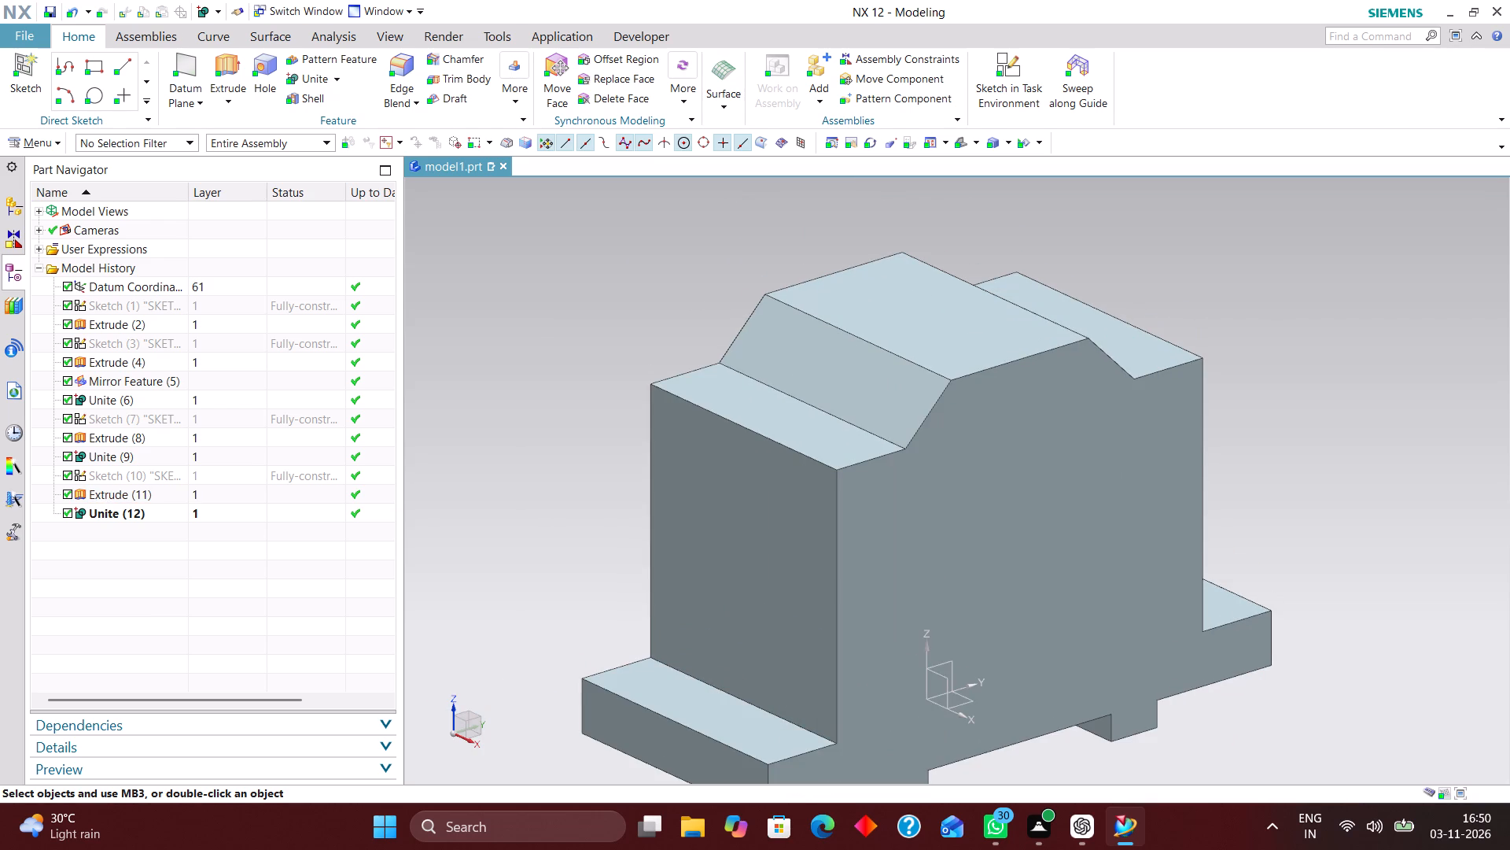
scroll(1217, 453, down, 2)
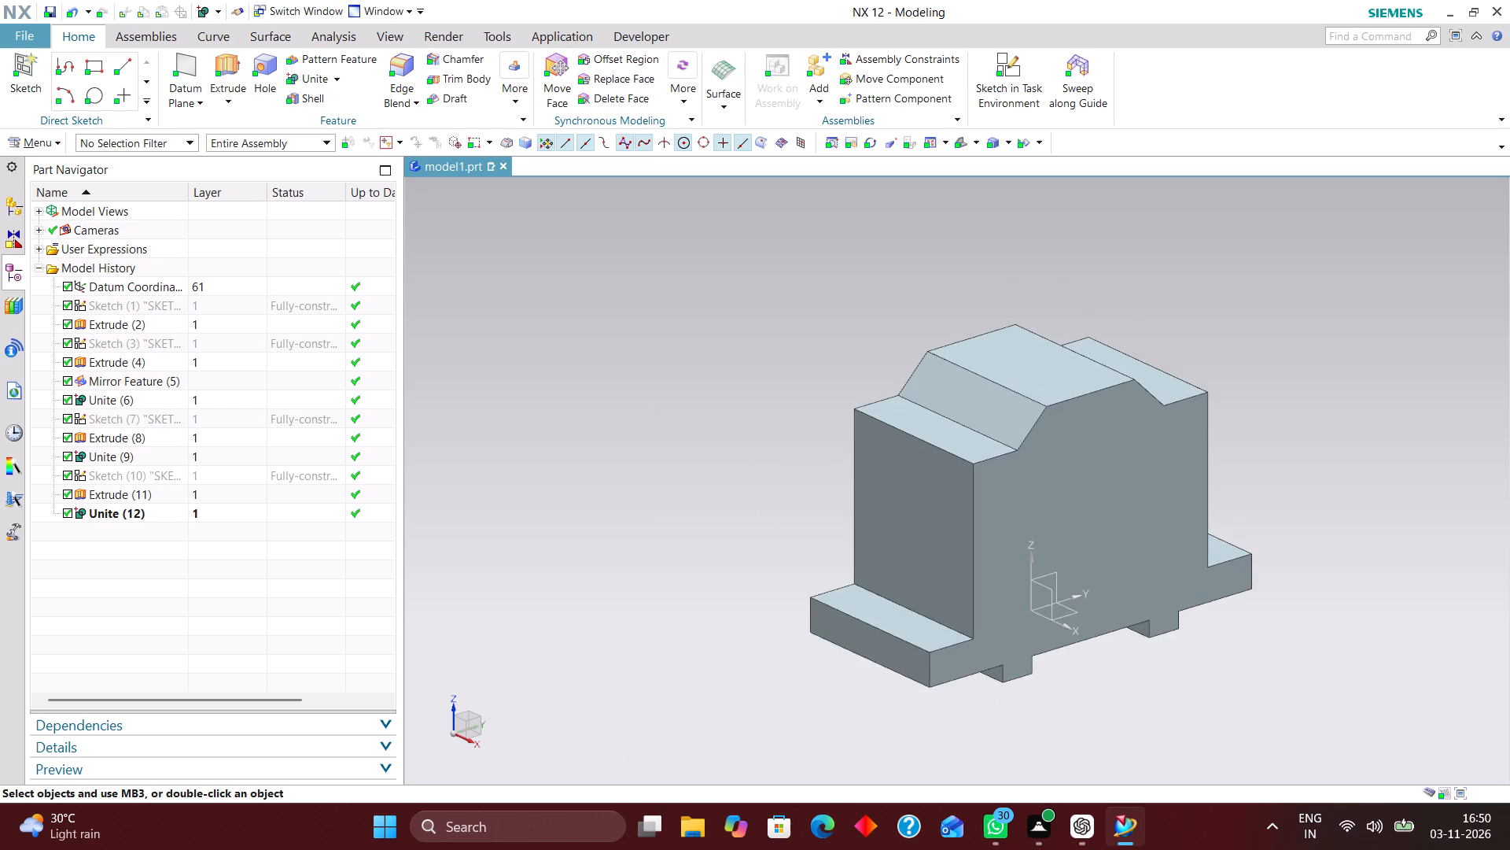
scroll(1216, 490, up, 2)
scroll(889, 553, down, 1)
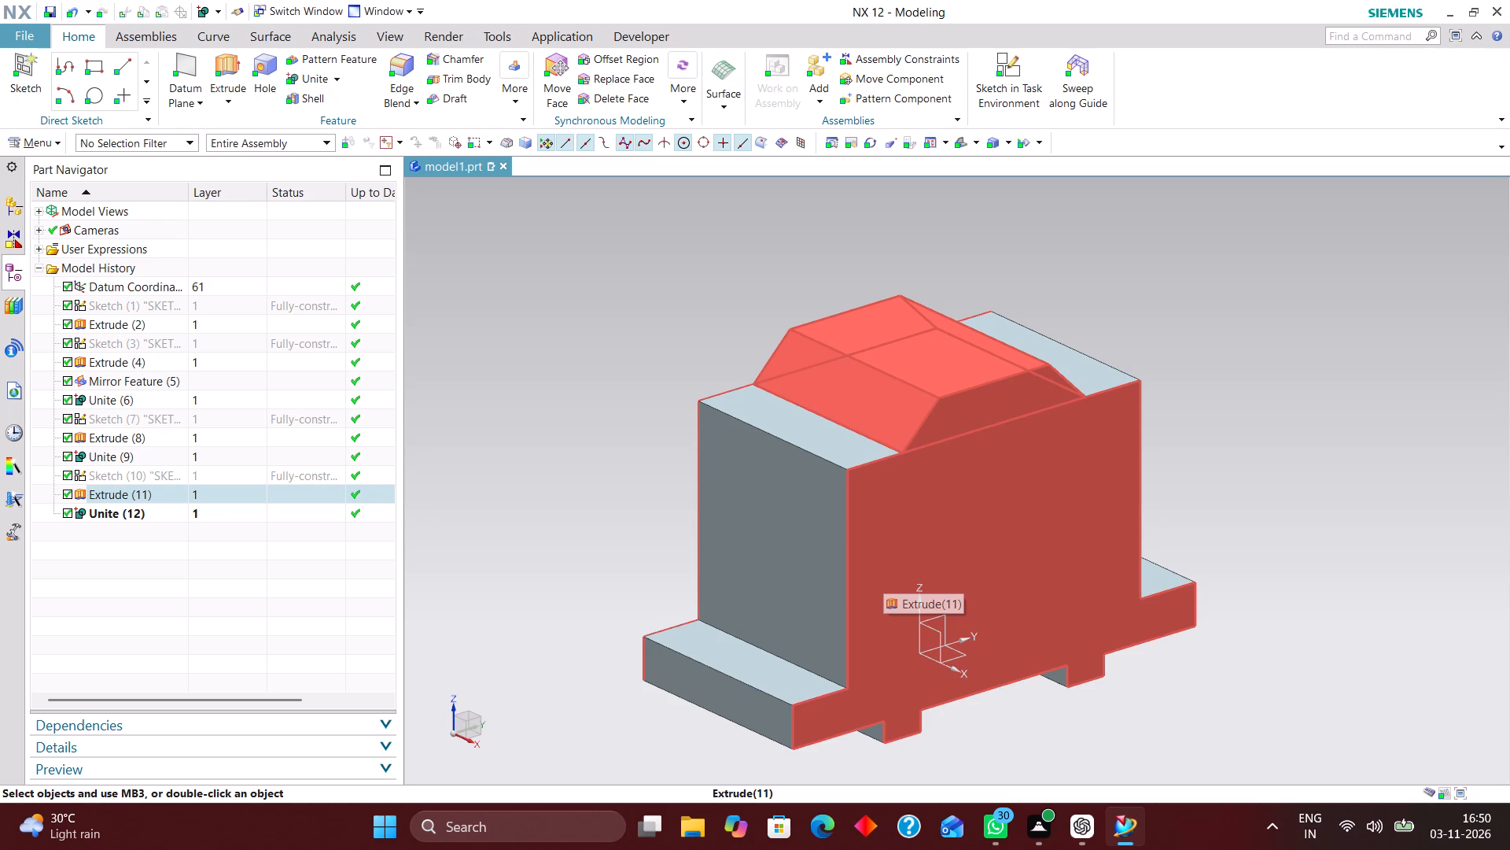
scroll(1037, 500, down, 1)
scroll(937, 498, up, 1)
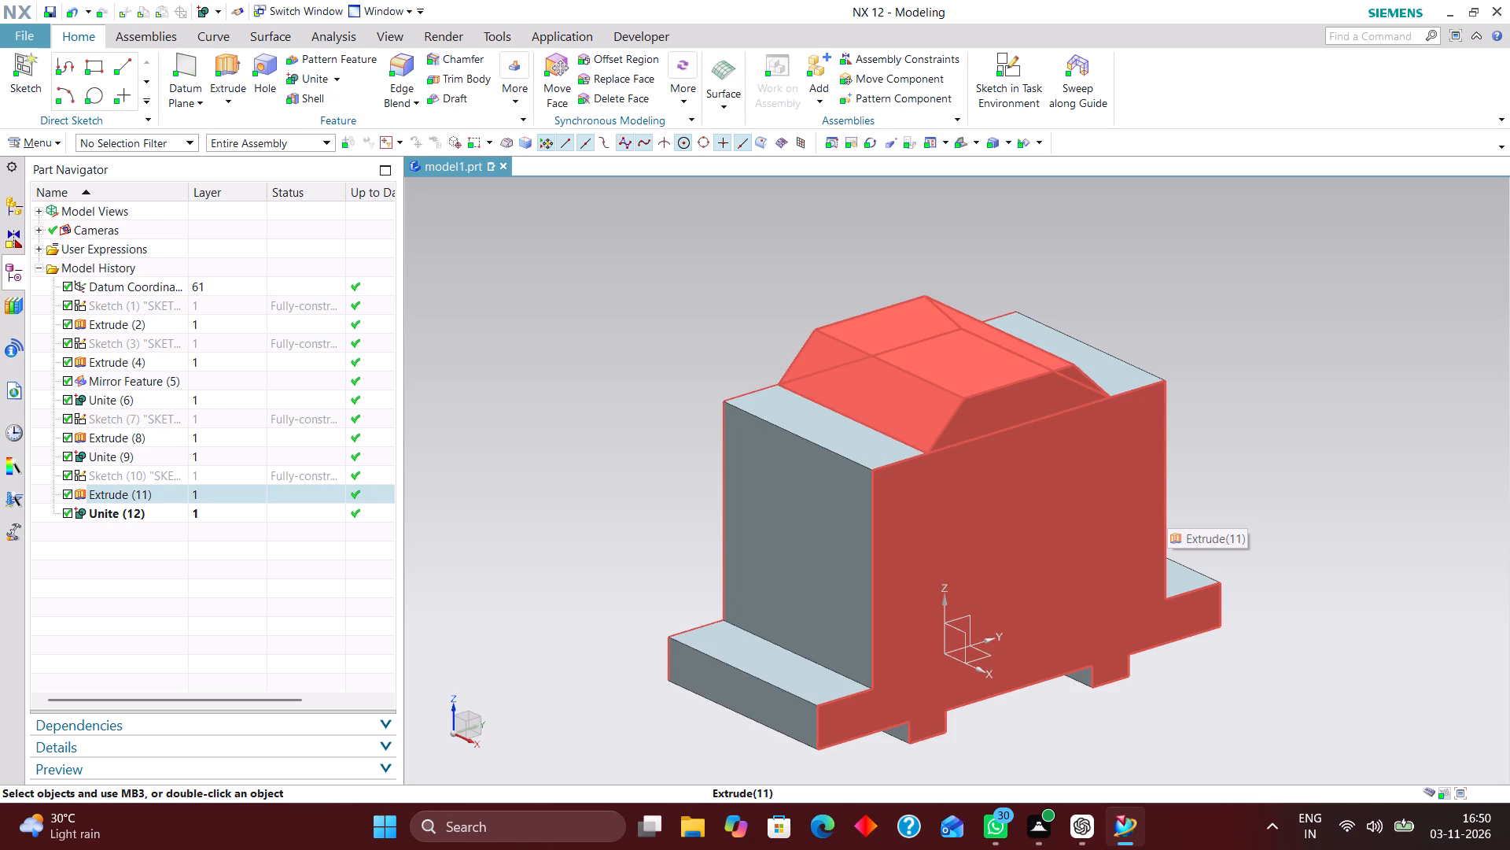
Start a sketch on the XY datum plane and draw a rectangle about 12 mm high on the negative-X side, overlapping the body's edge.
click(1017, 62)
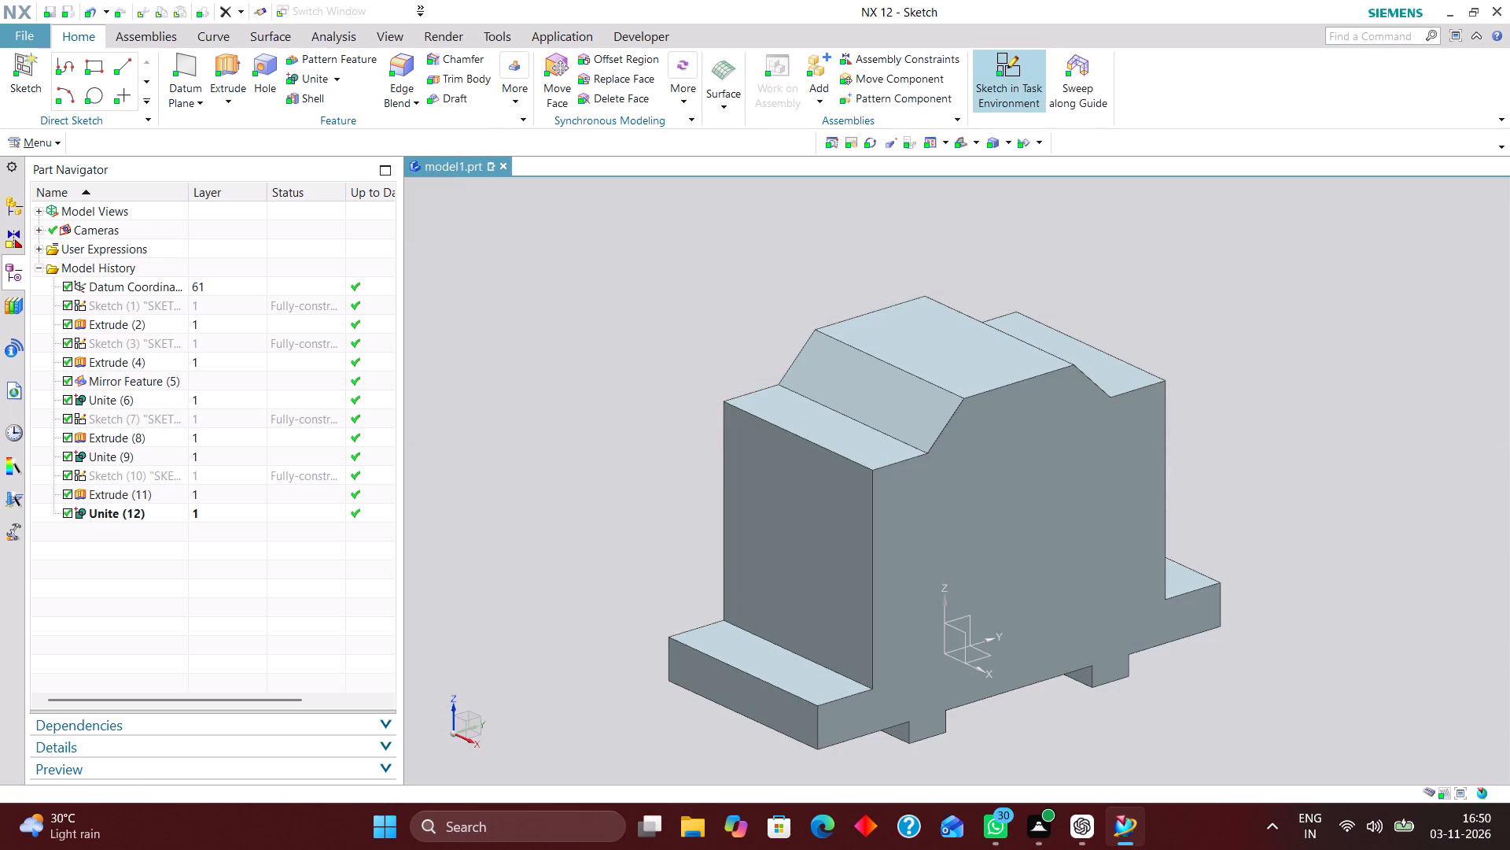
click(985, 656)
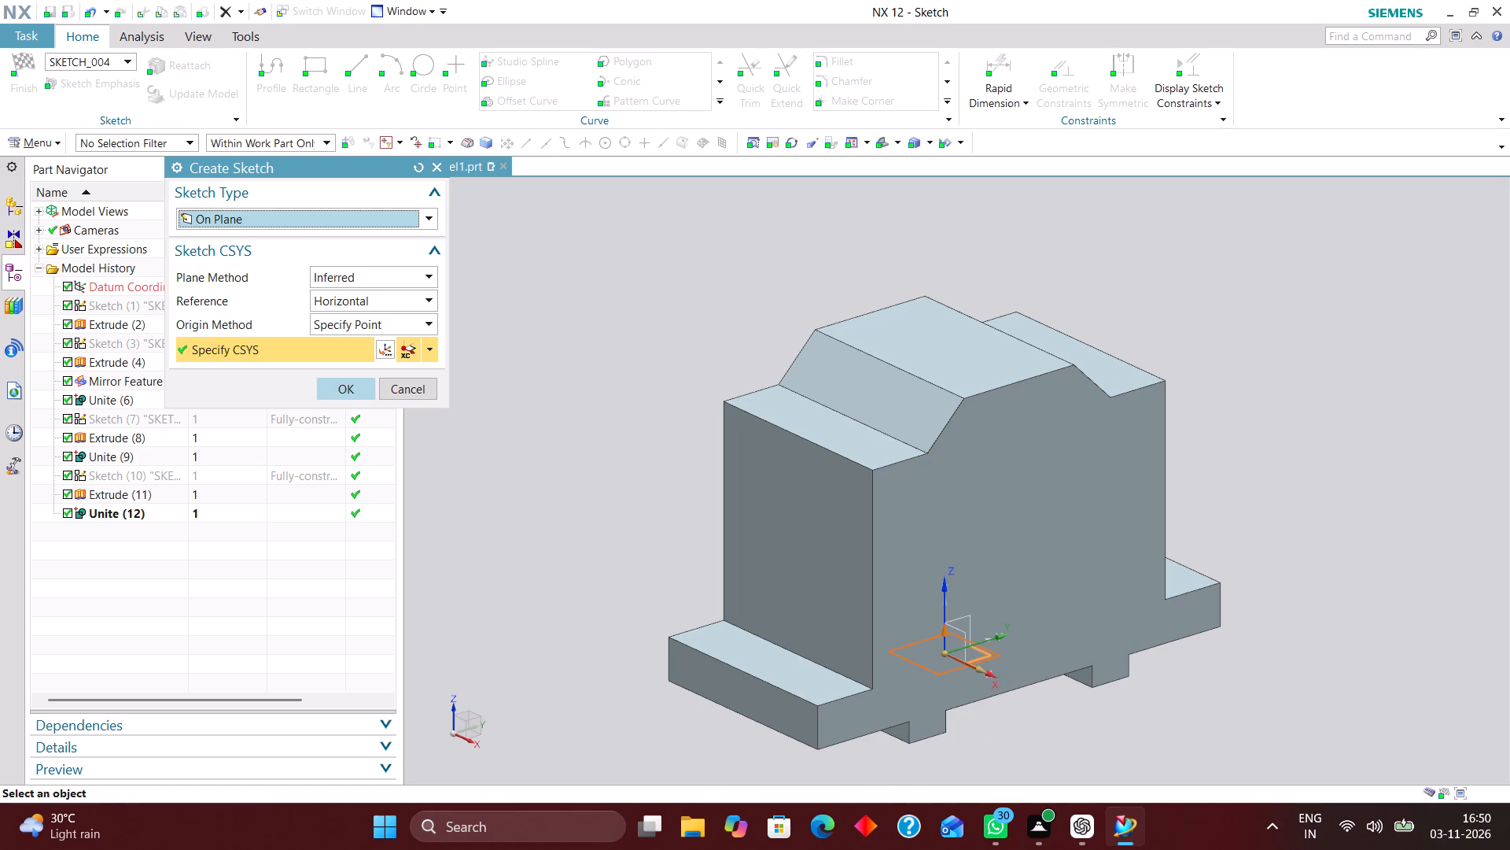
click(353, 392)
click(322, 72)
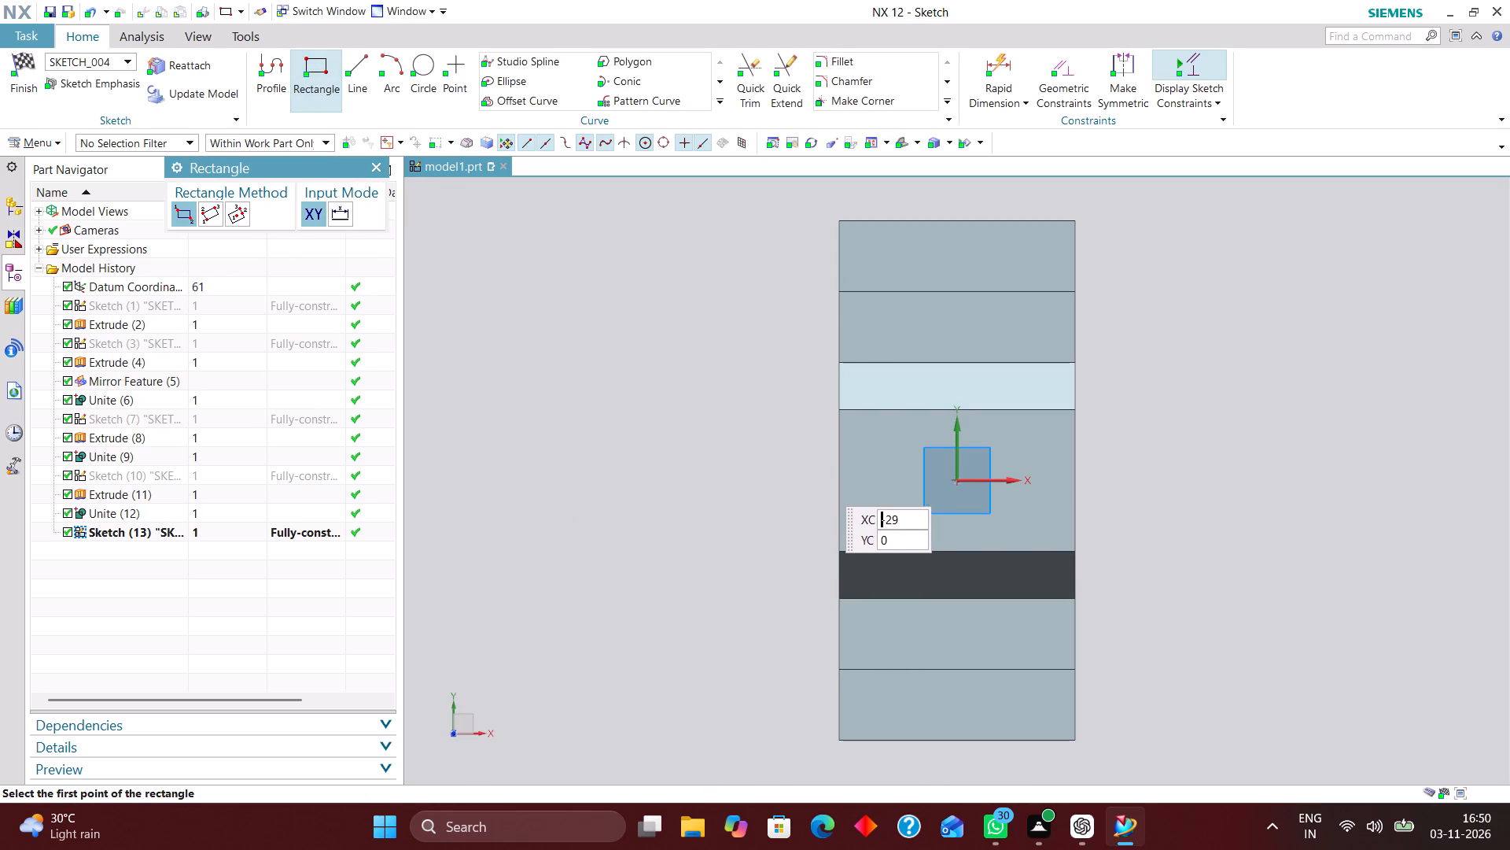
click(794, 451)
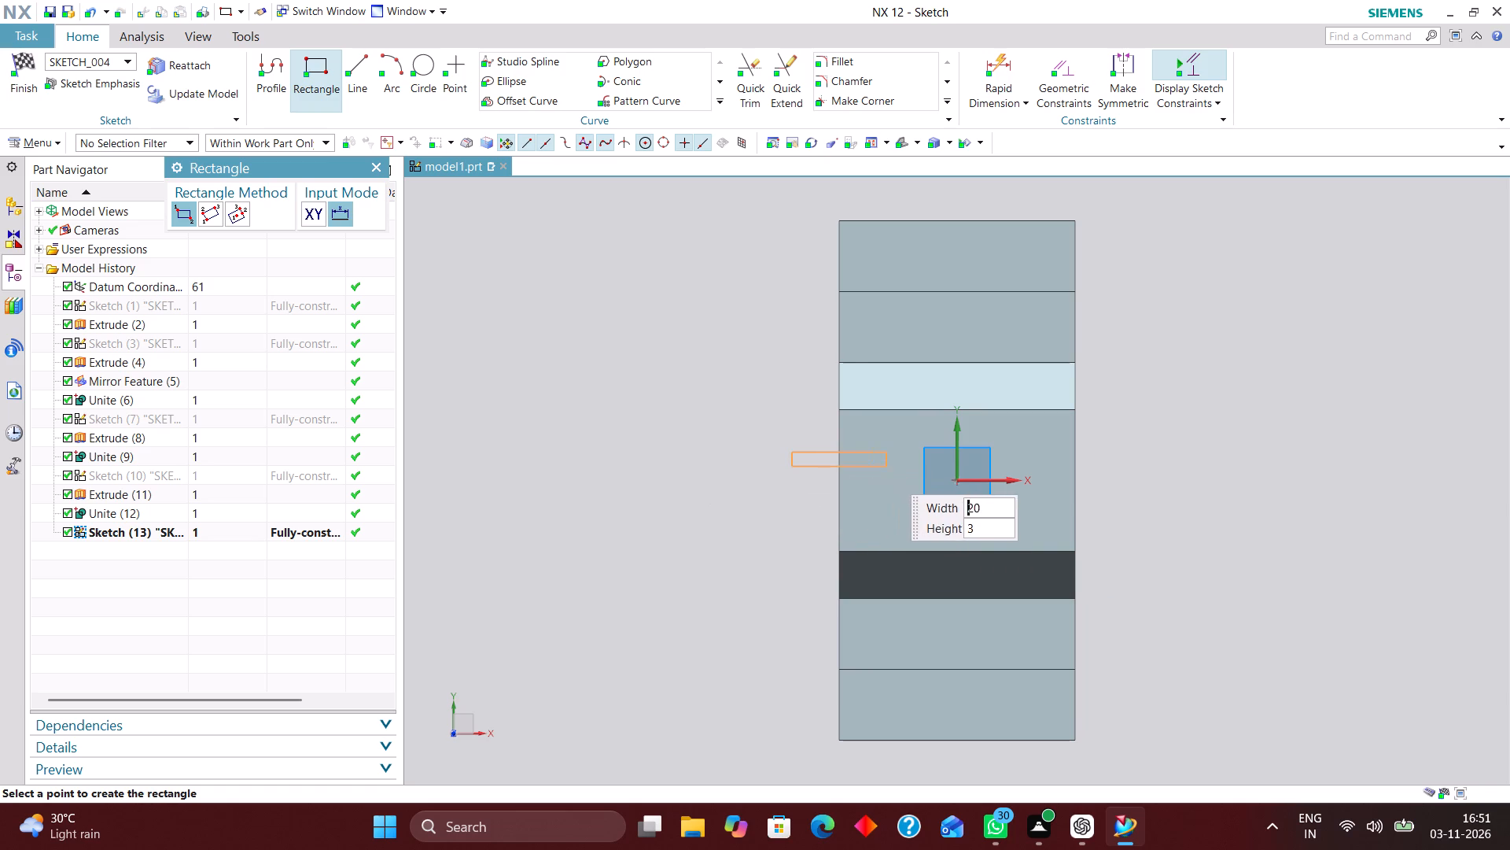
click(879, 511)
Apply a Point on Curve constraint placing the midpoint of the rectangle's inner vertical edge on the sketch's X axis.
click(1069, 69)
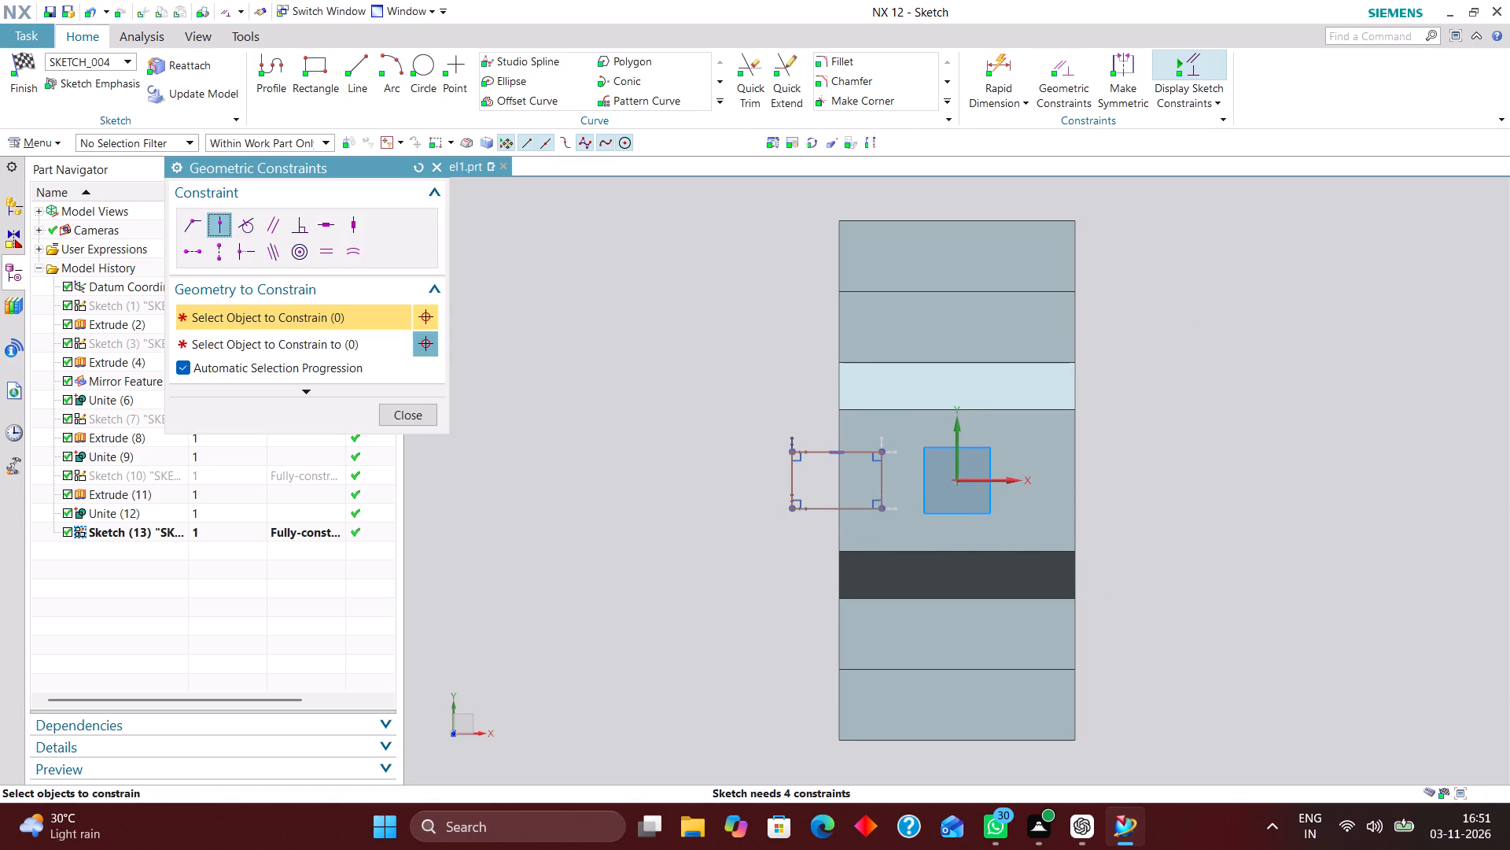
click(880, 483)
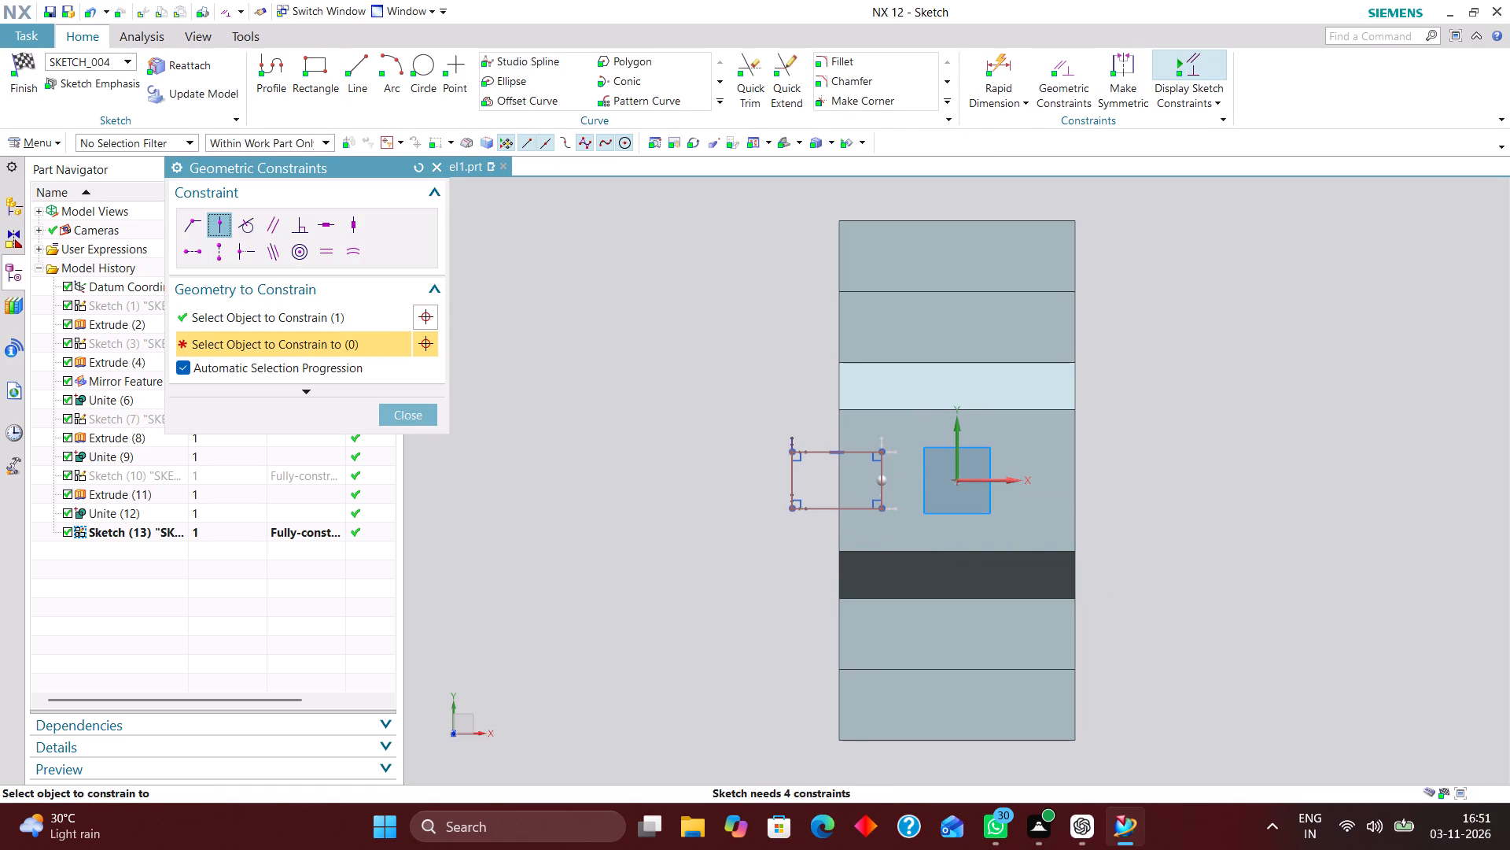
click(990, 481)
click(429, 420)
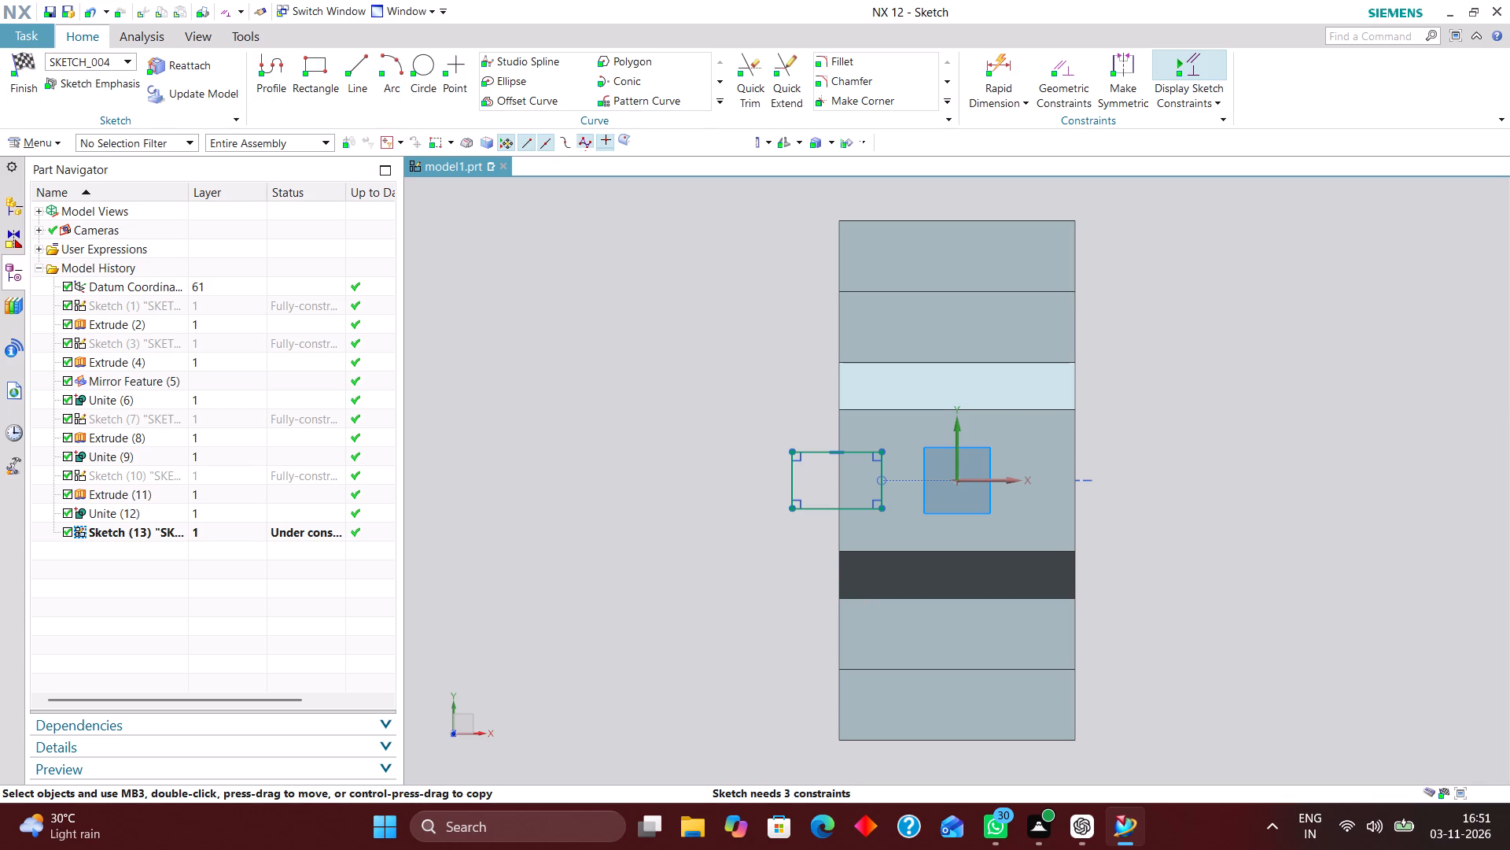
Dimension the rectangle's height and set it to 15 mm.
click(1004, 65)
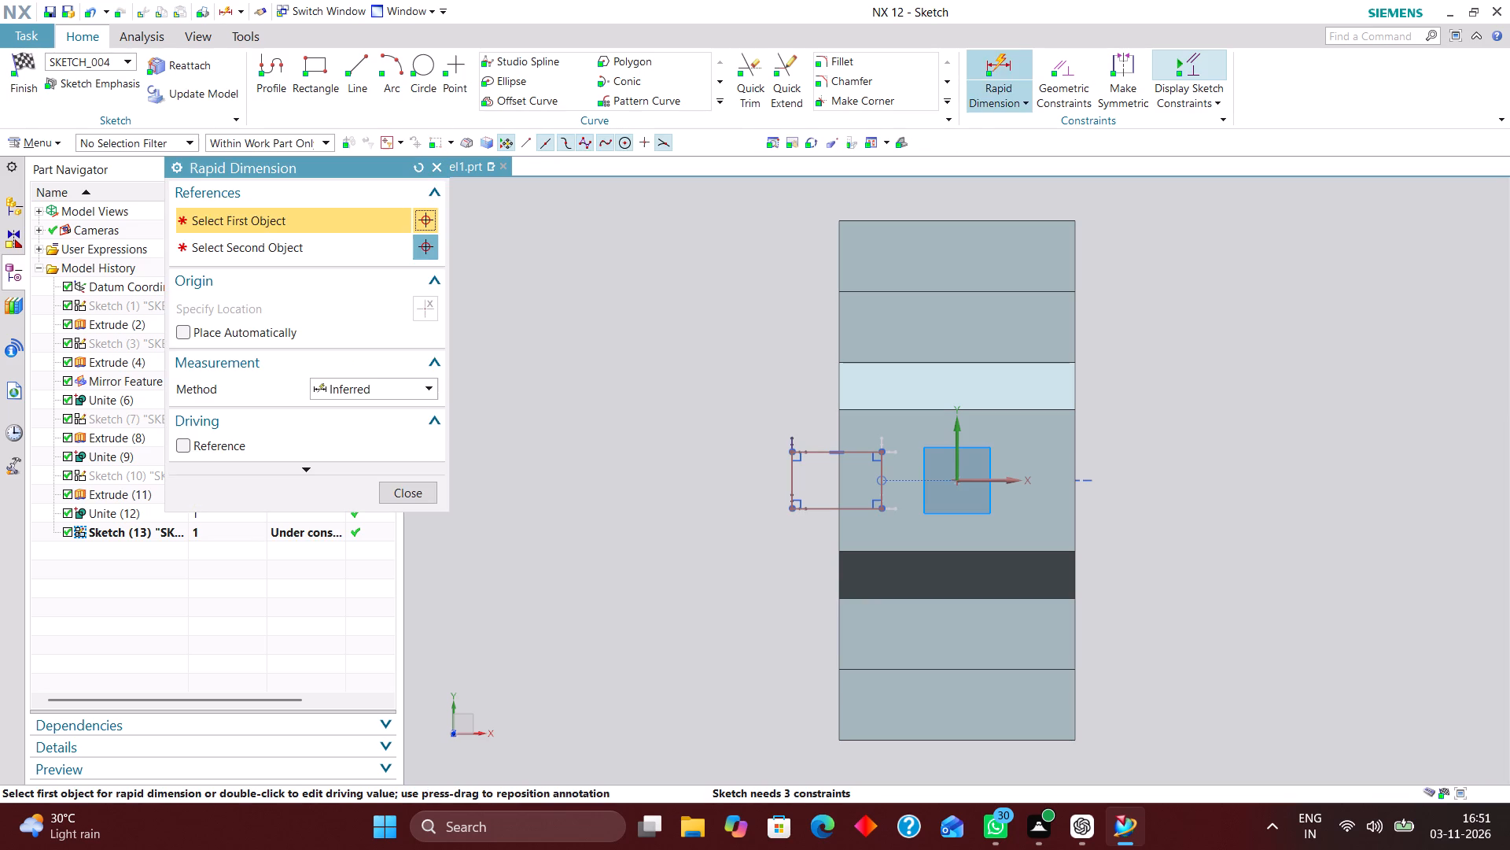
scroll(797, 490, up, 2)
click(786, 497)
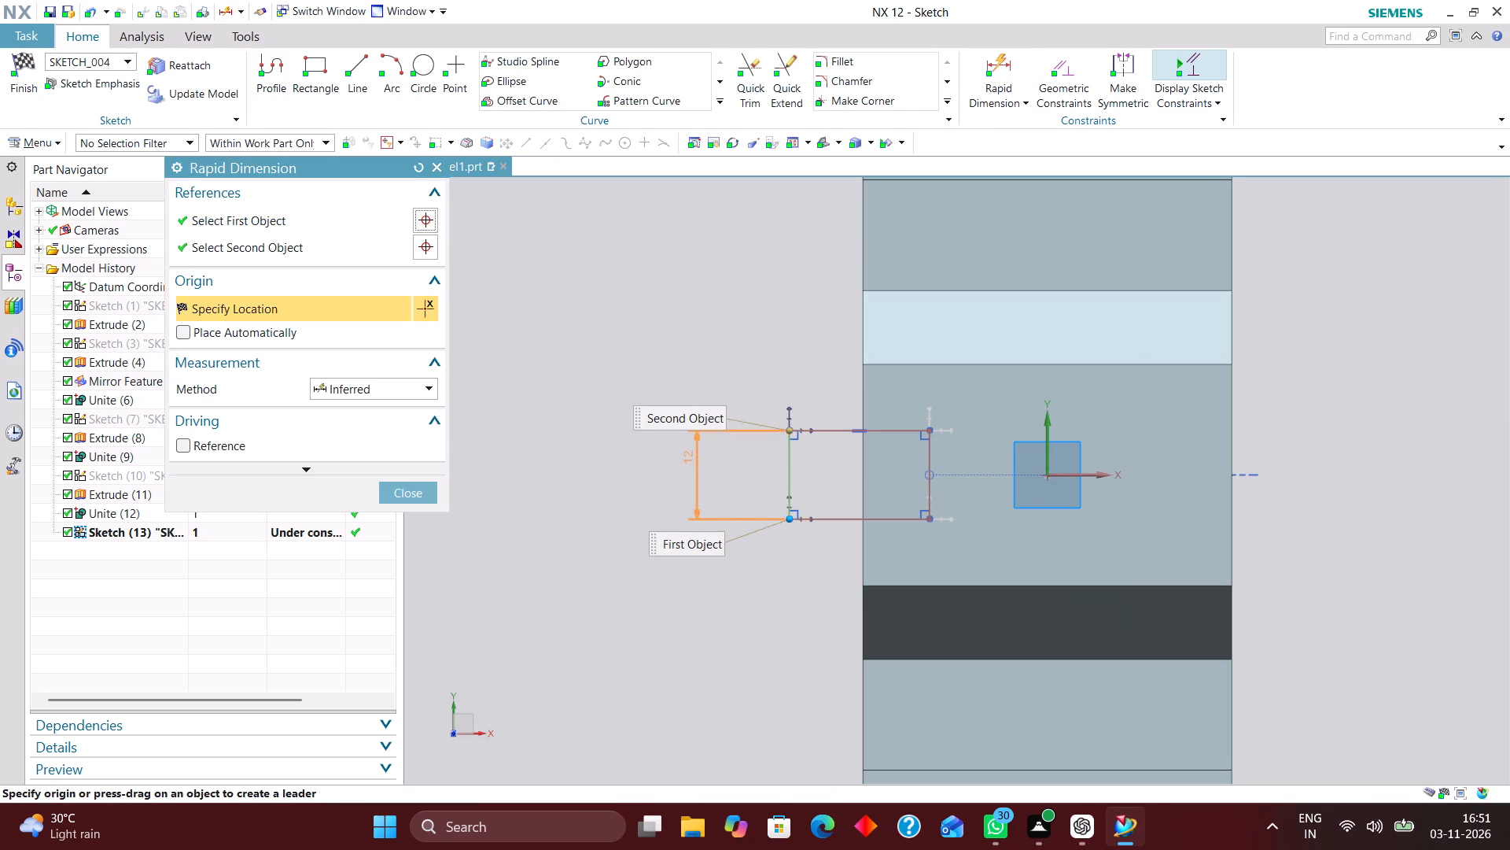
click(688, 457)
text(15)
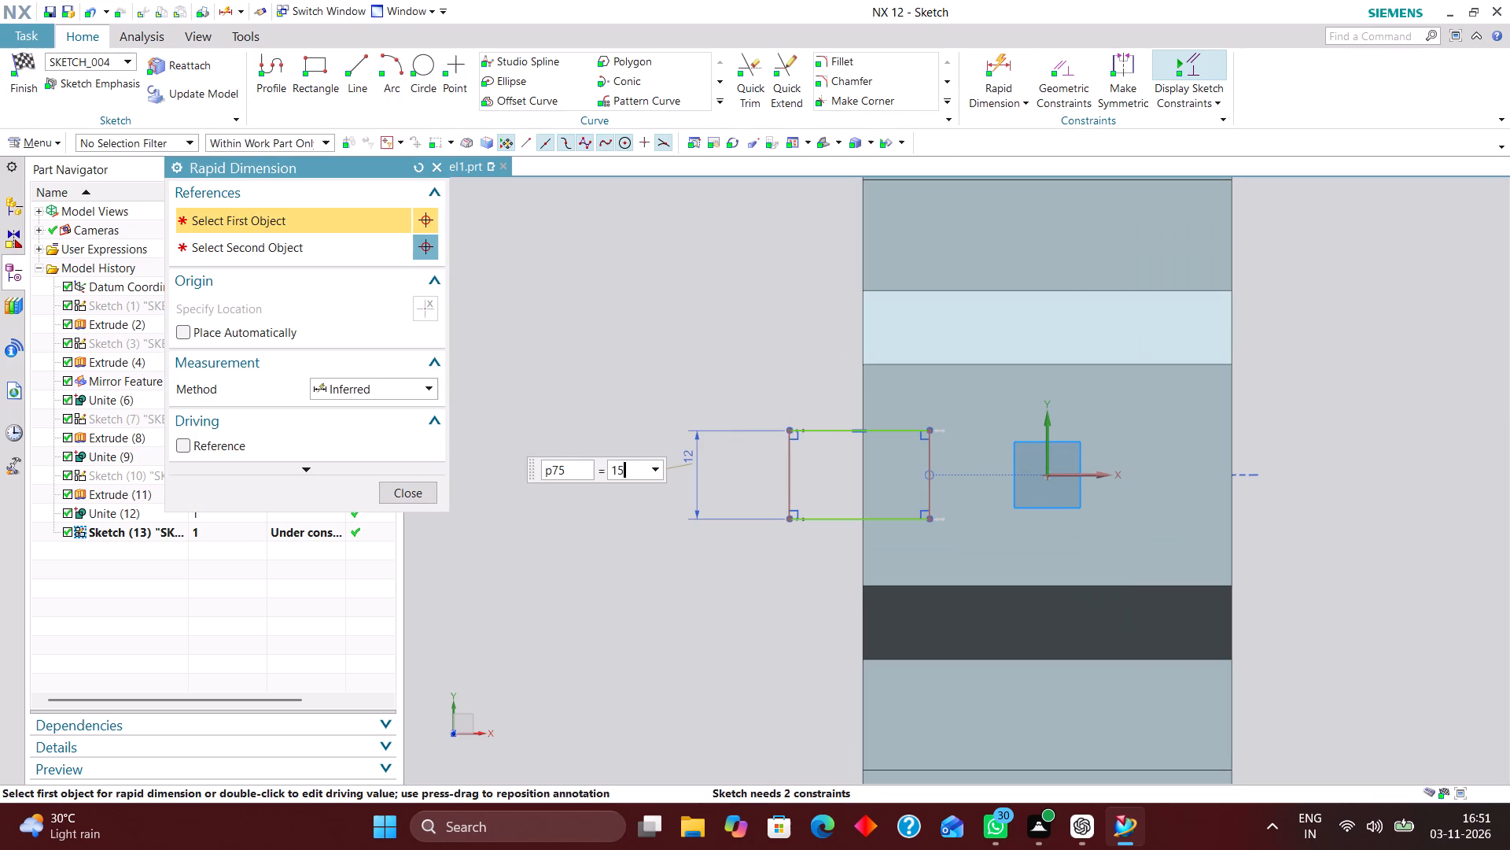
key(Return)
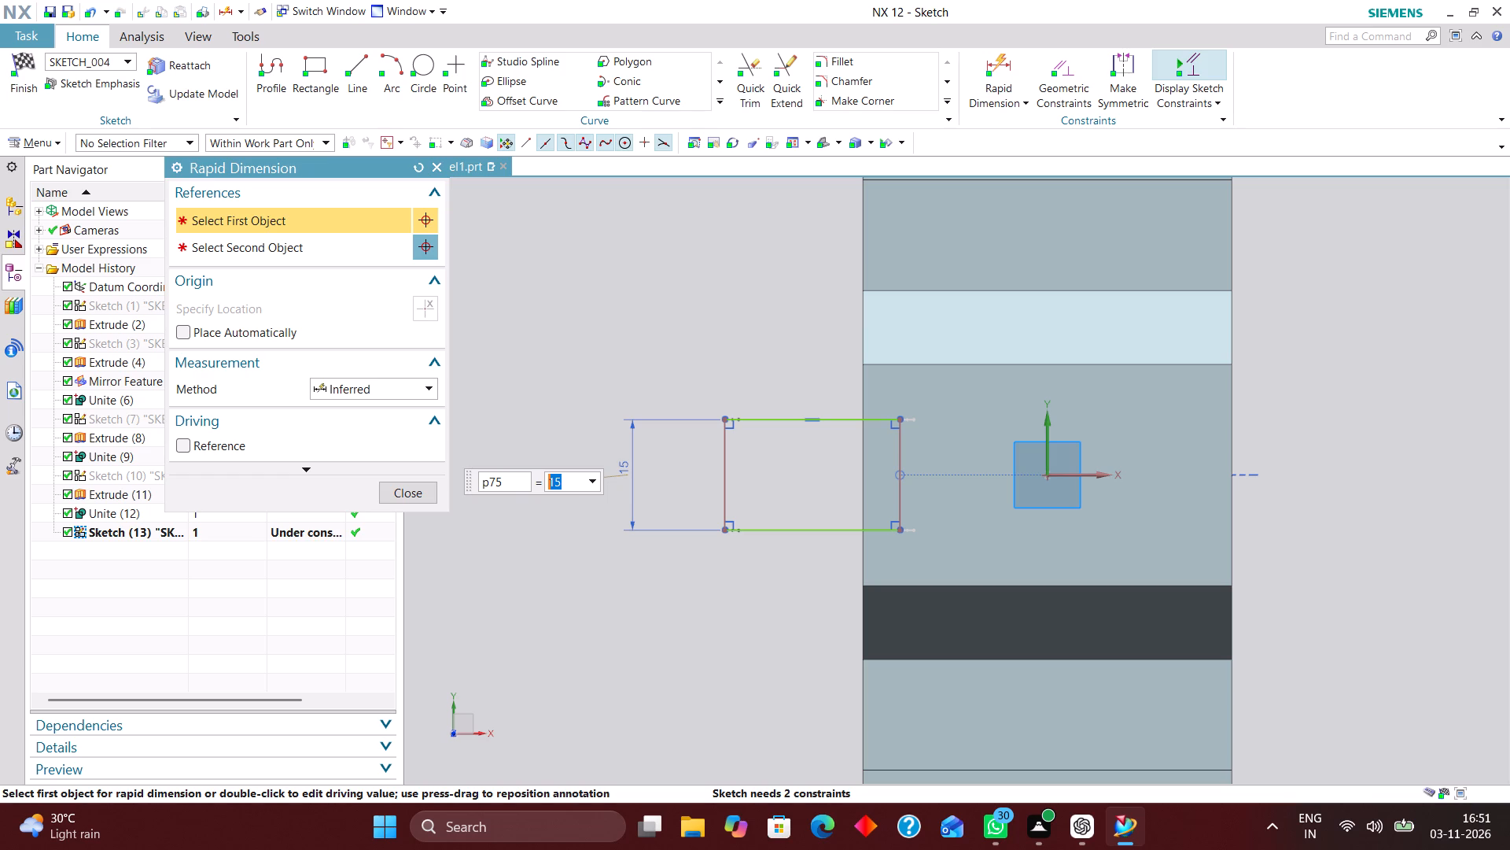
Dimension the distance from the Y axis to the rectangle's inner vertical edge and set it to 5 mm.
scroll(893, 590, down, 1)
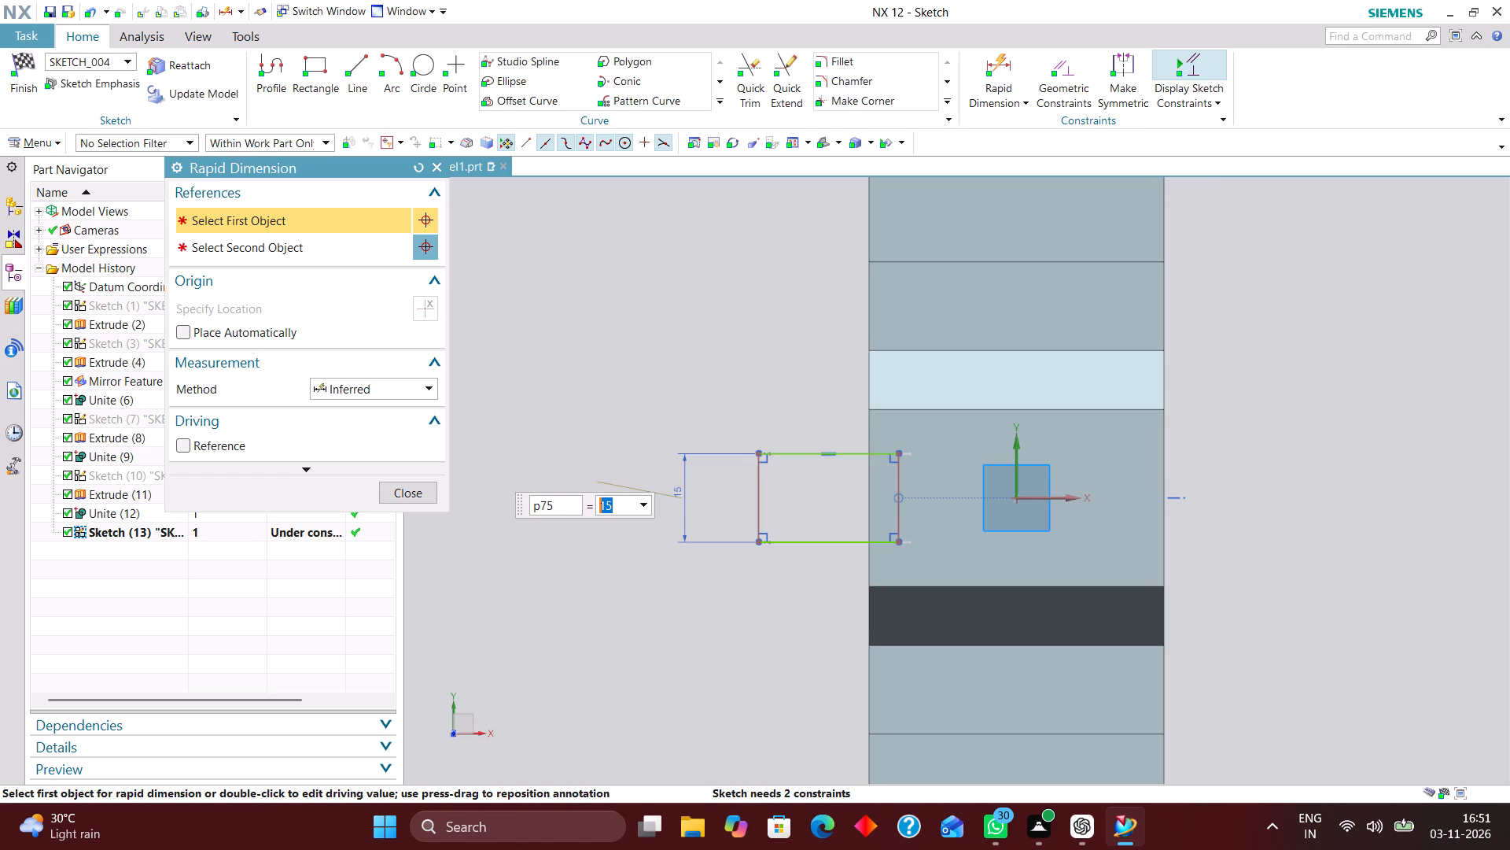
click(1002, 68)
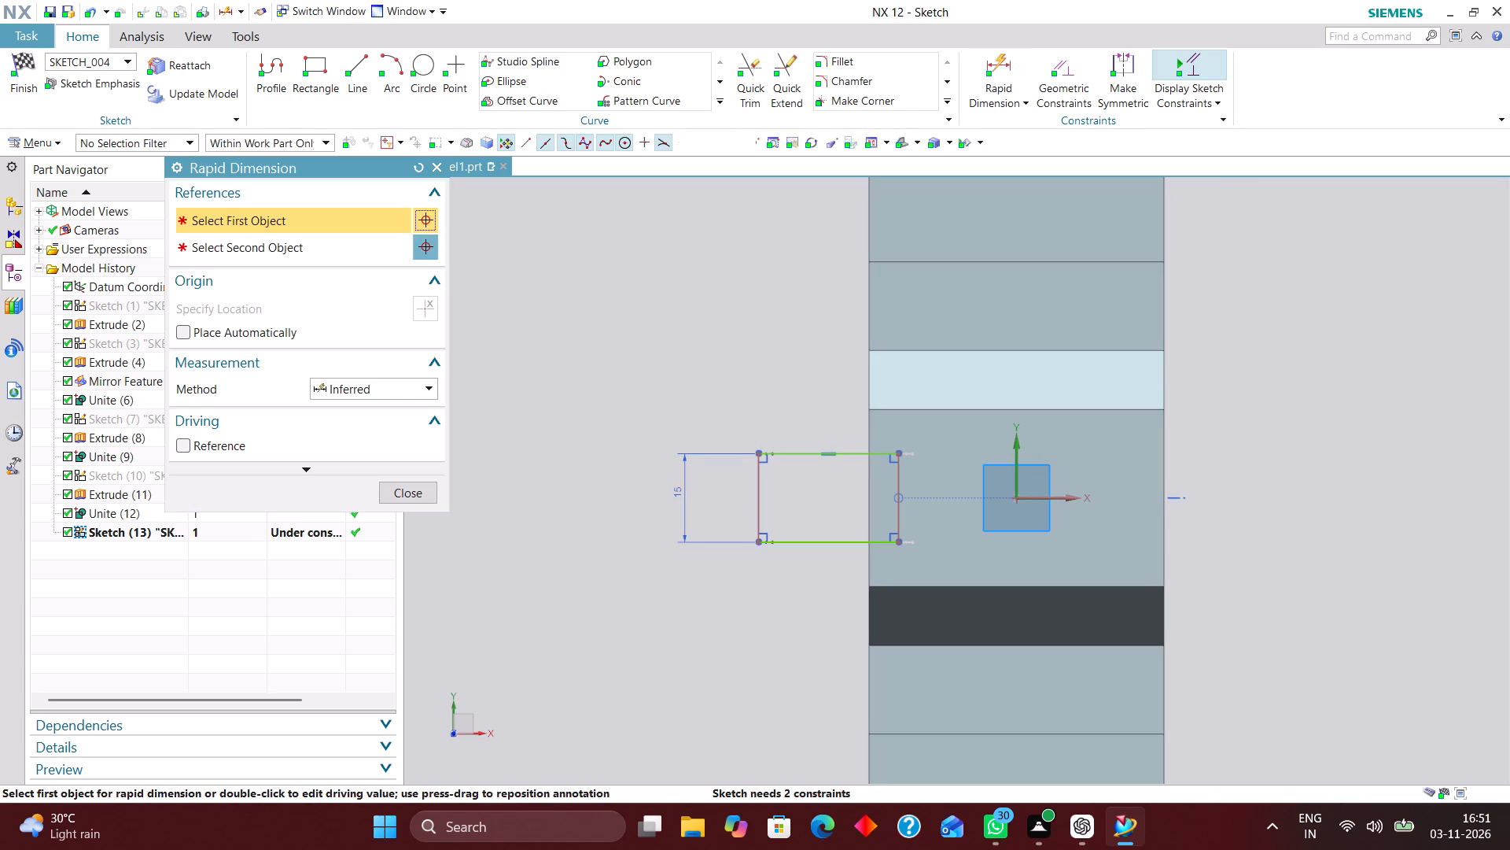
click(1021, 471)
click(897, 520)
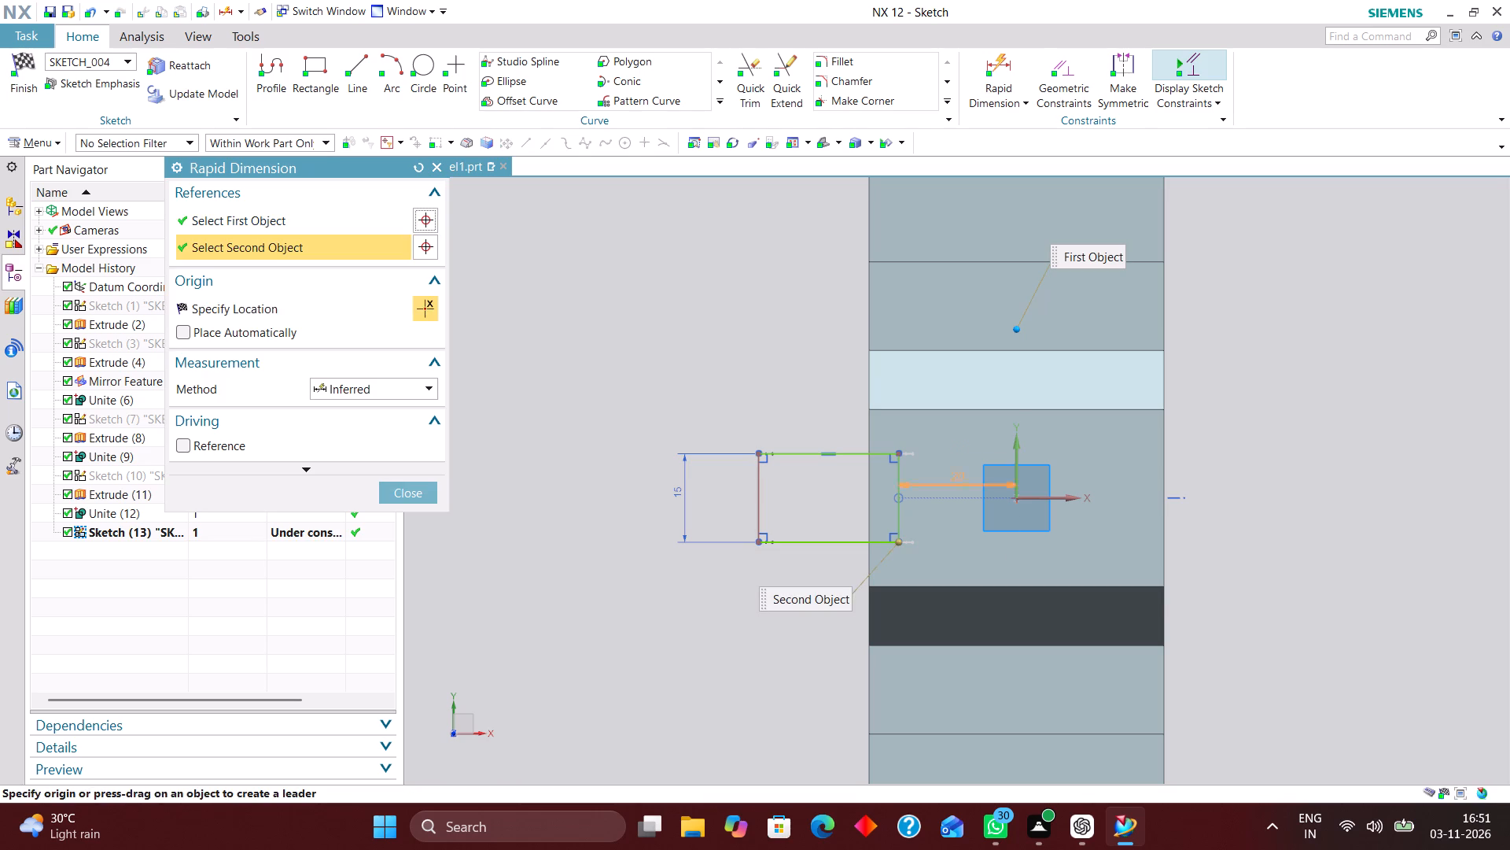
click(970, 360)
key(5)
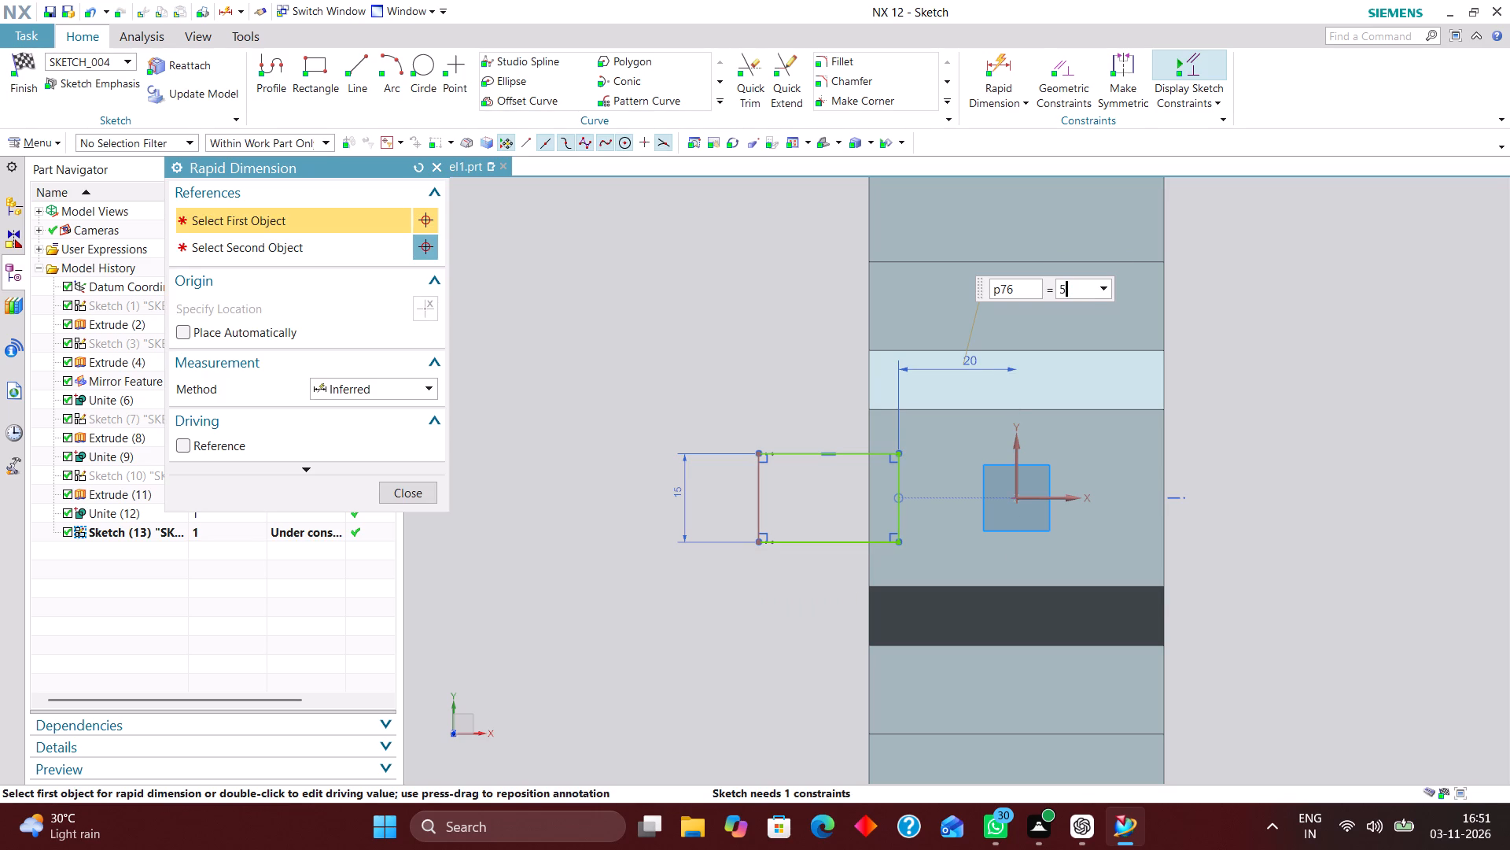
key(Return)
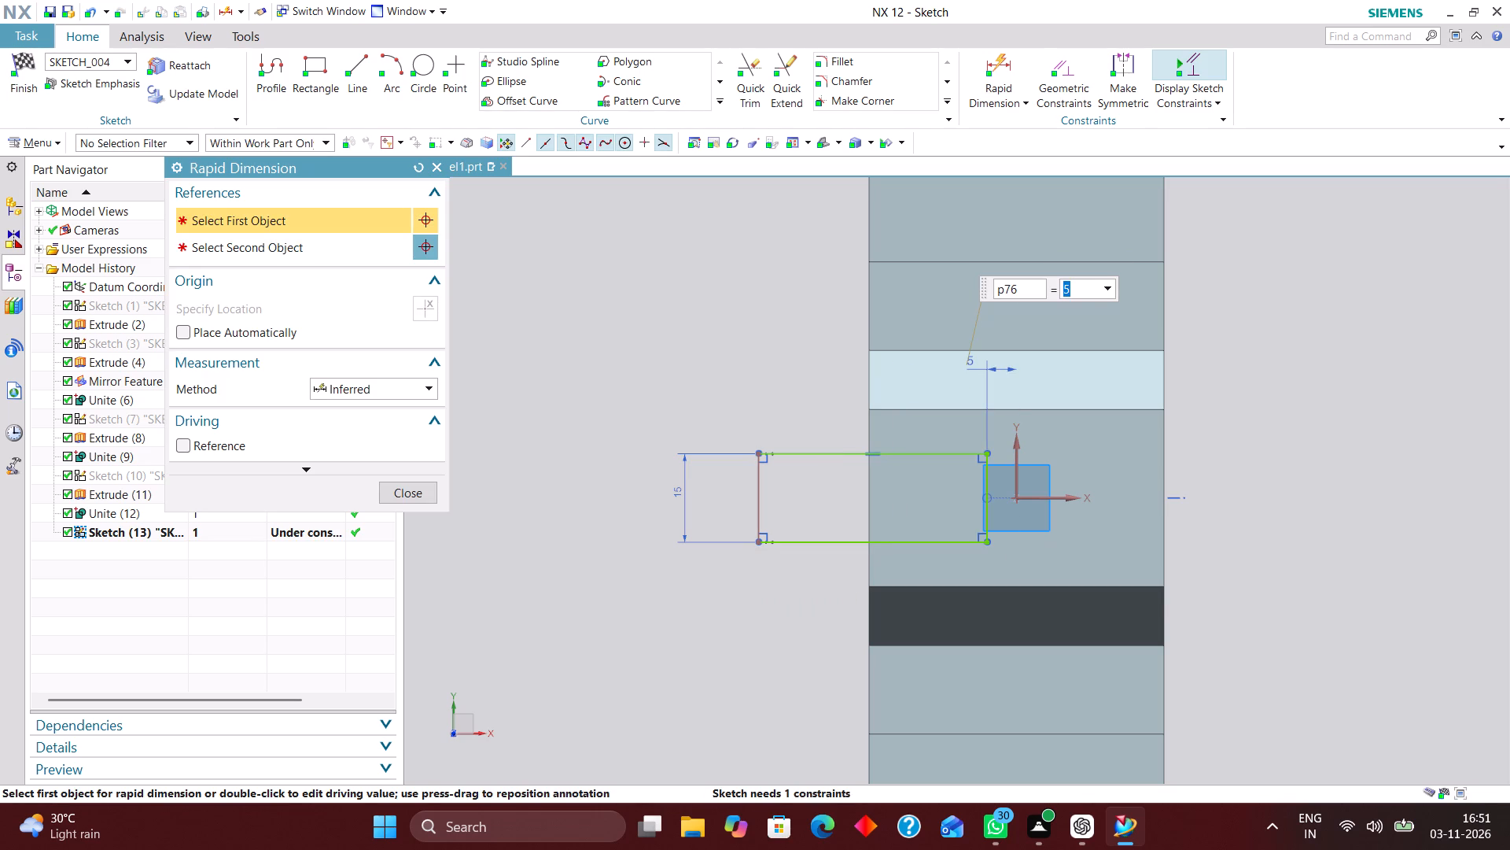
click(430, 492)
Pull the rectangle's outer vertical edge inward, dimension the rectangle's width as 25 mm, and finish the sketch.
drag(757, 523, 836, 507)
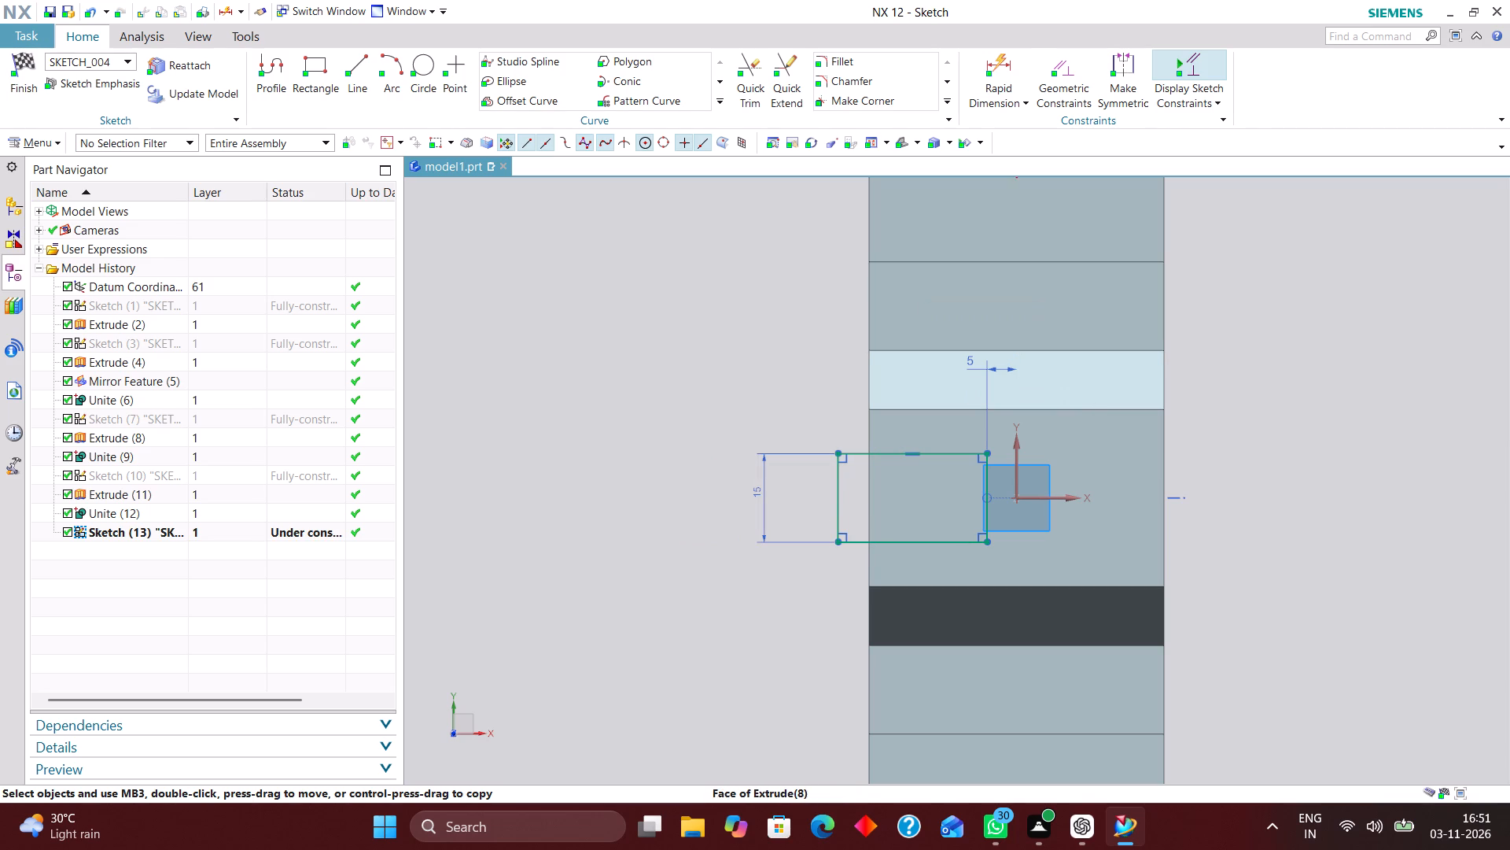
click(1000, 50)
click(1003, 68)
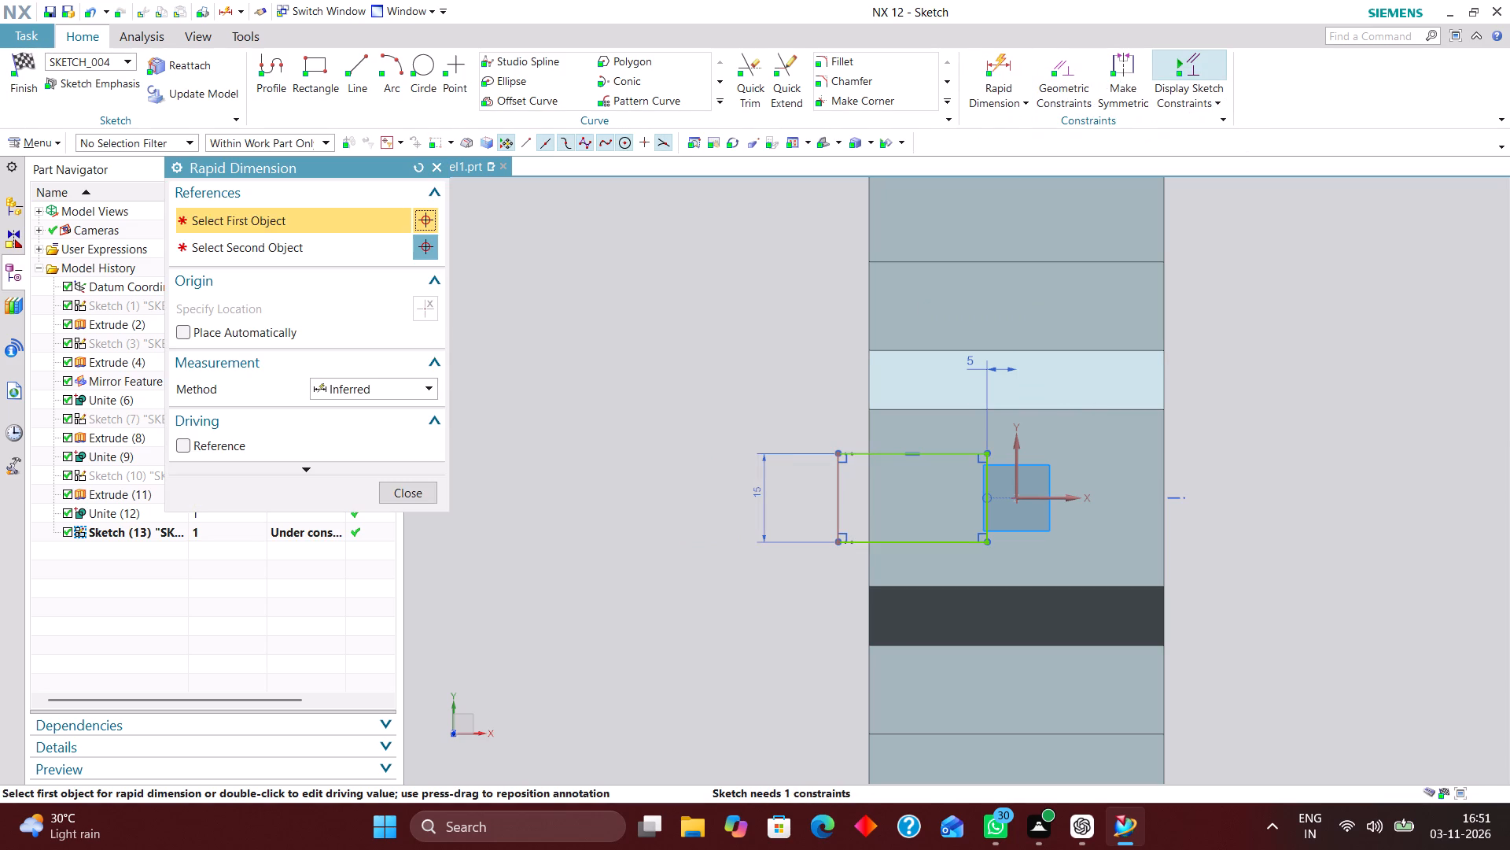
click(952, 539)
click(932, 605)
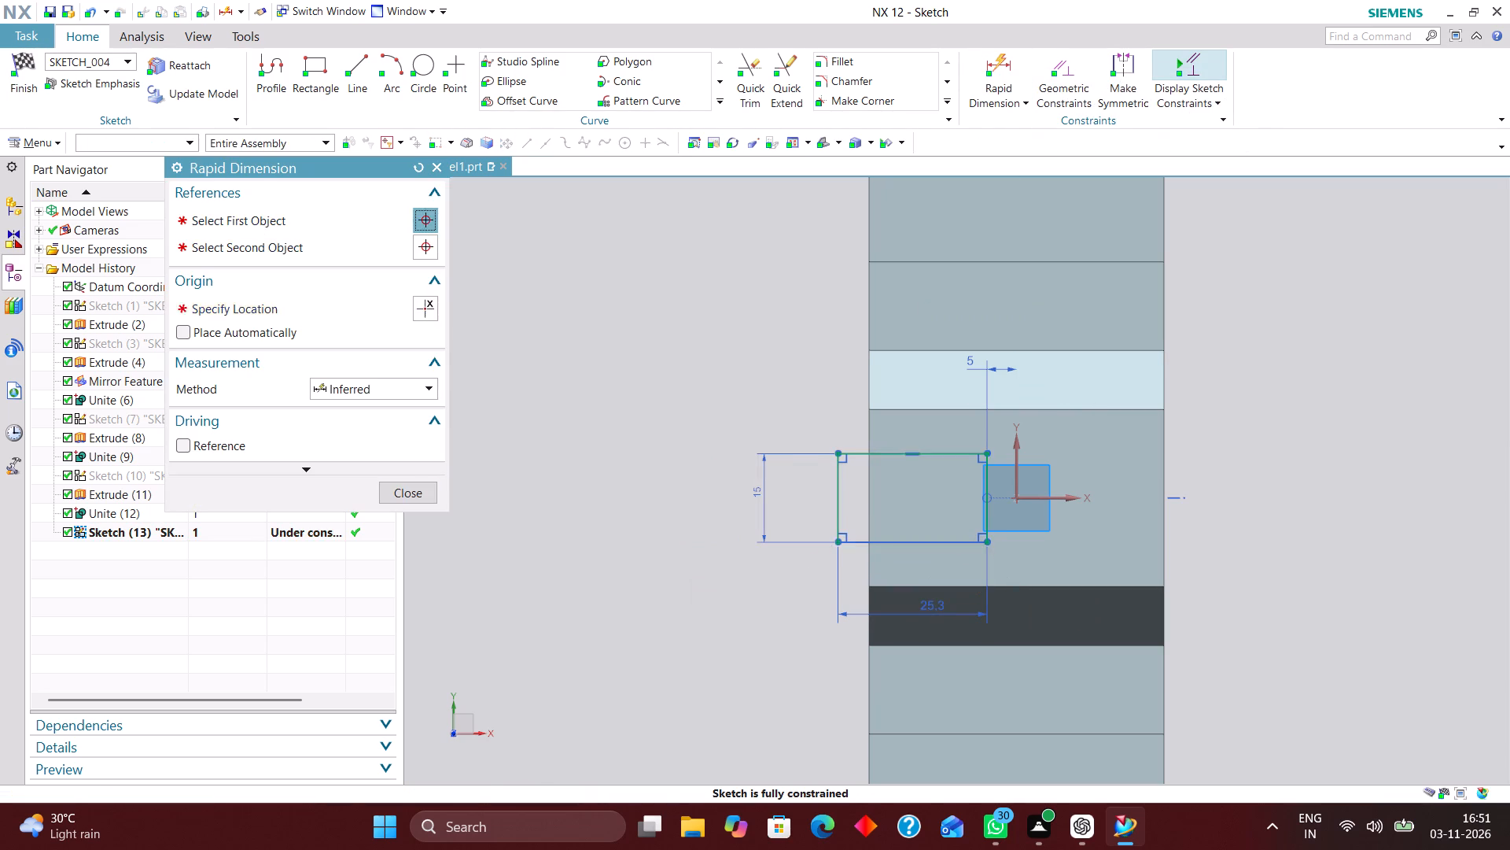
text(25+)
key(BackSpace)
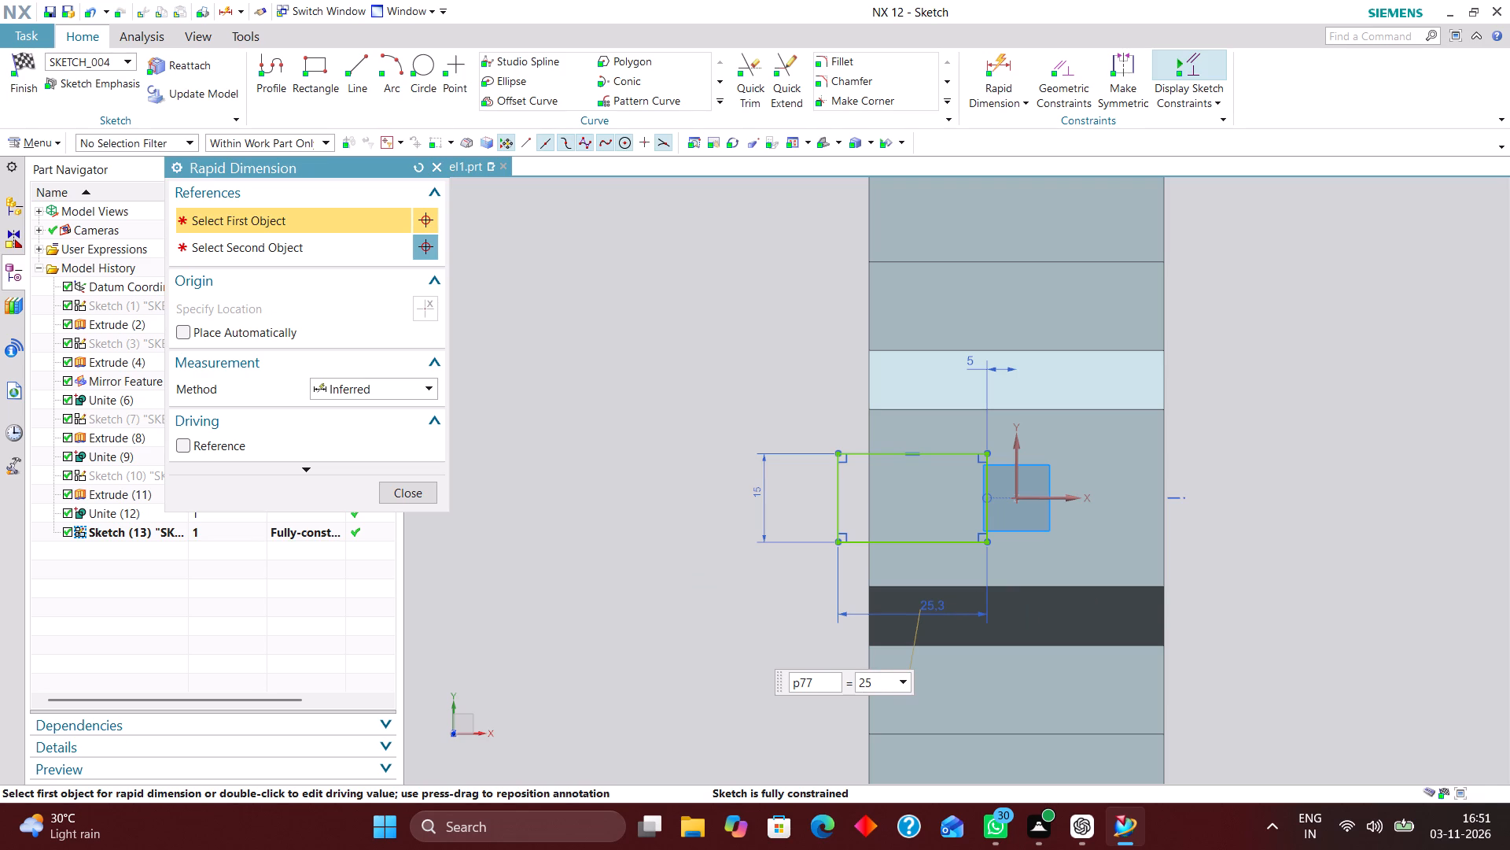
key(Return)
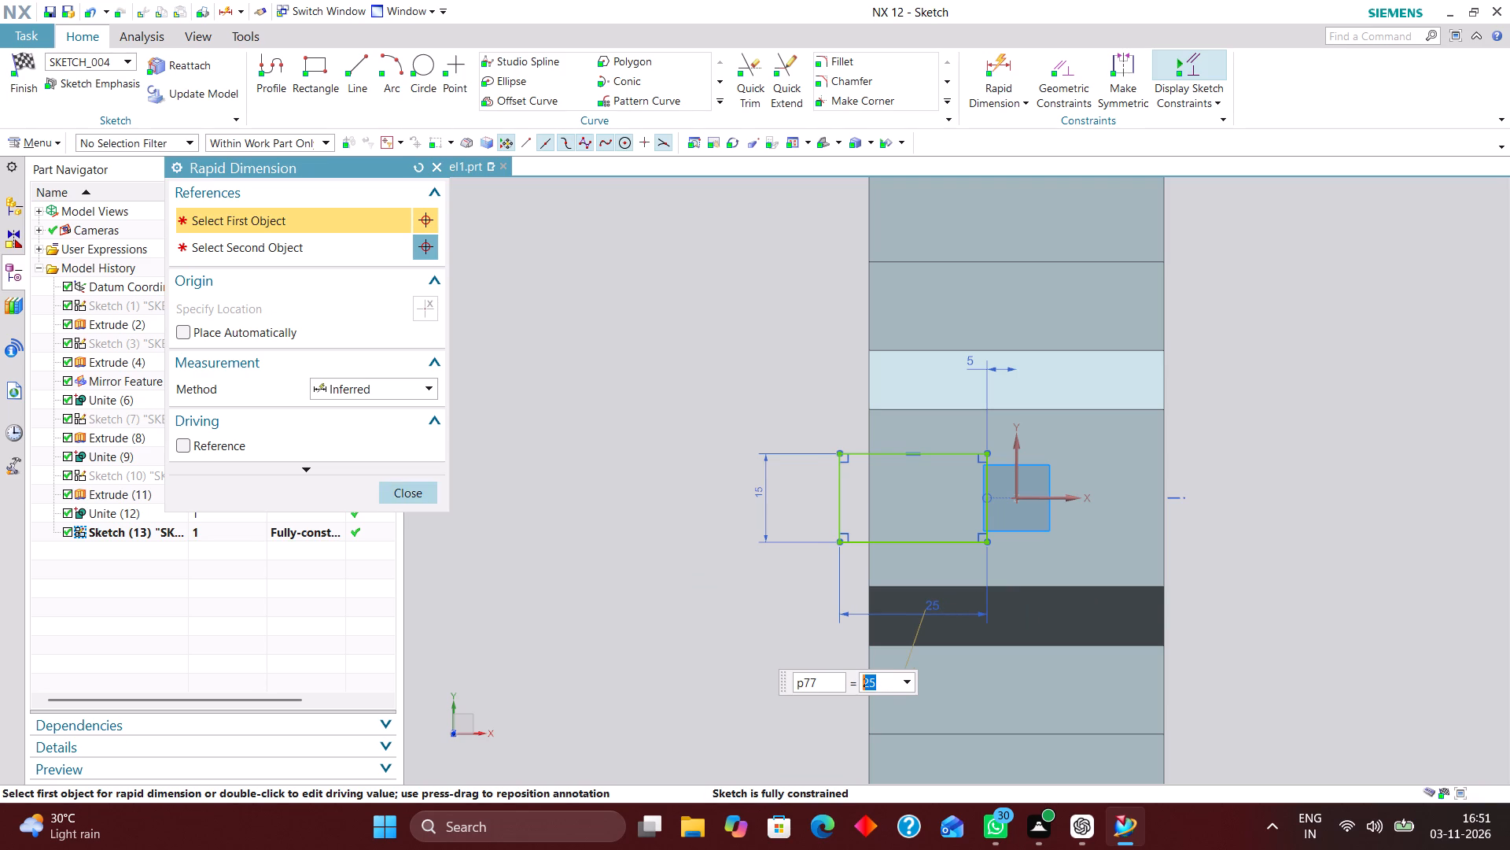
click(428, 497)
click(19, 60)
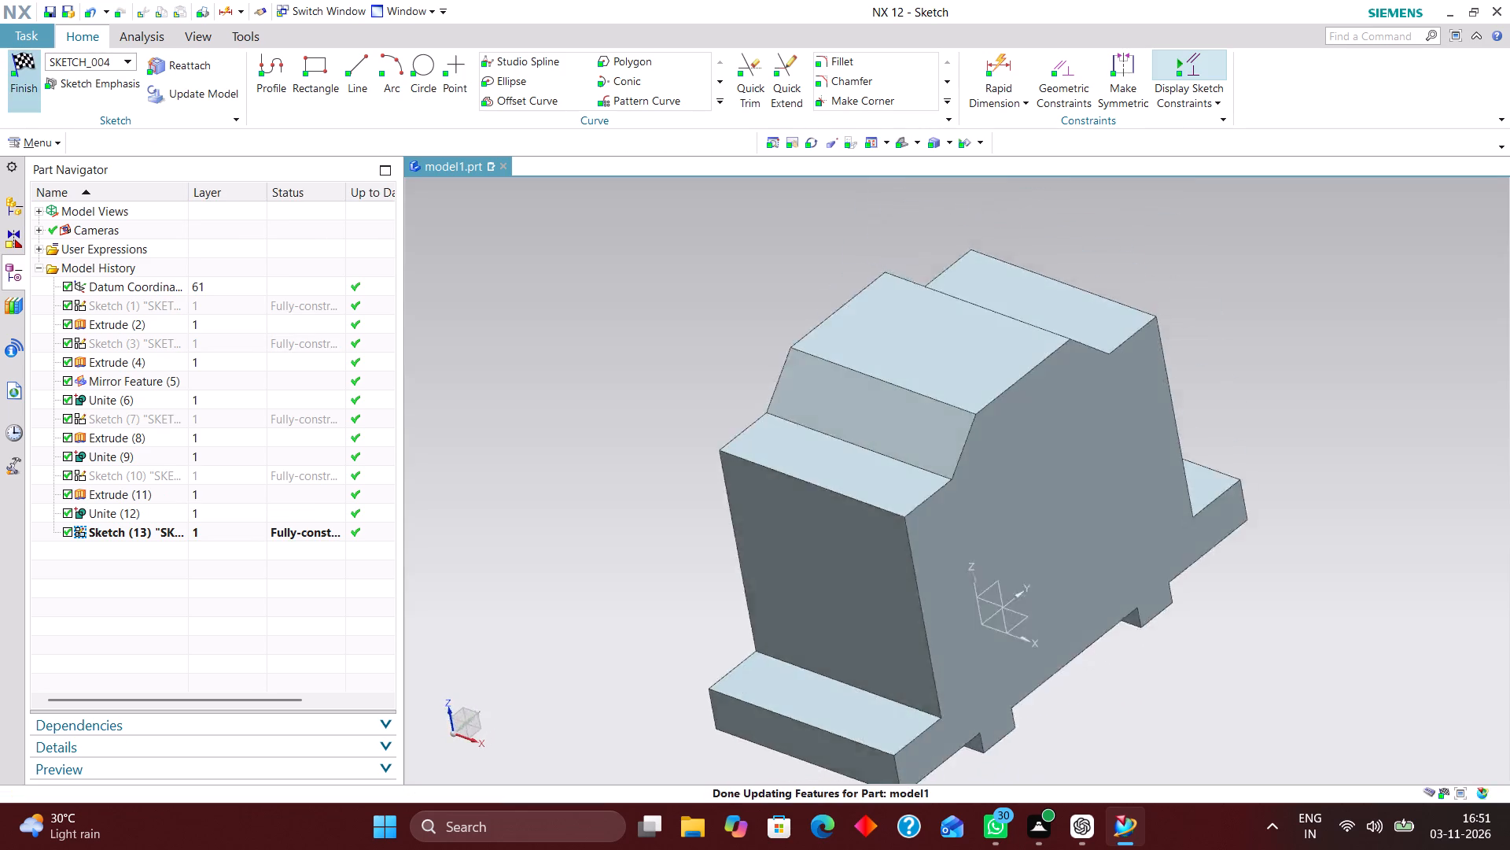
Extrude the new rectangle sketch upward from a start of 29 mm to an end of 78 mm with no Boolean.
click(227, 65)
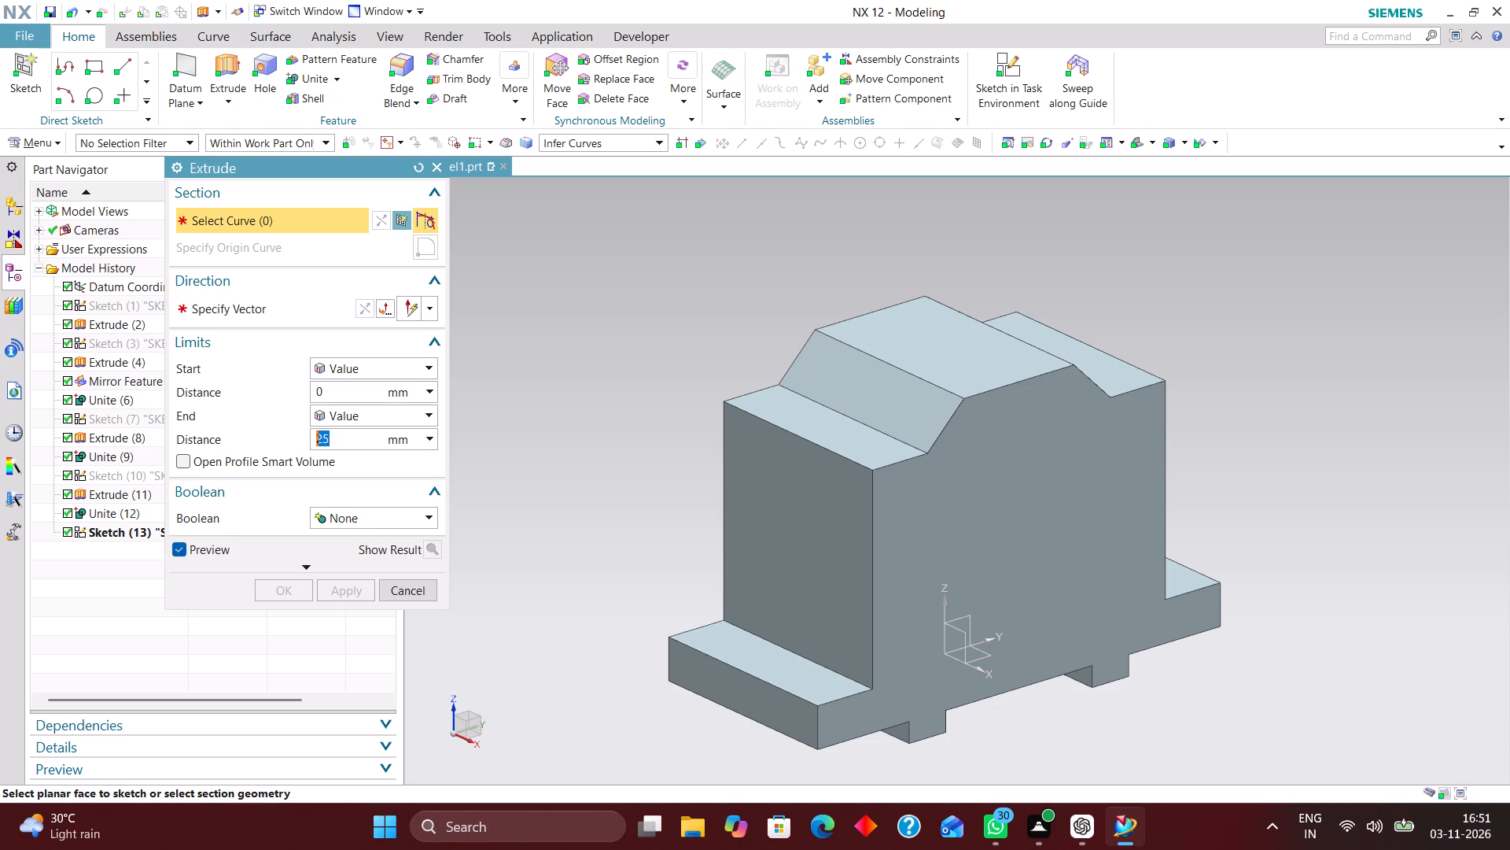
click(131, 534)
drag(888, 519, 919, 428)
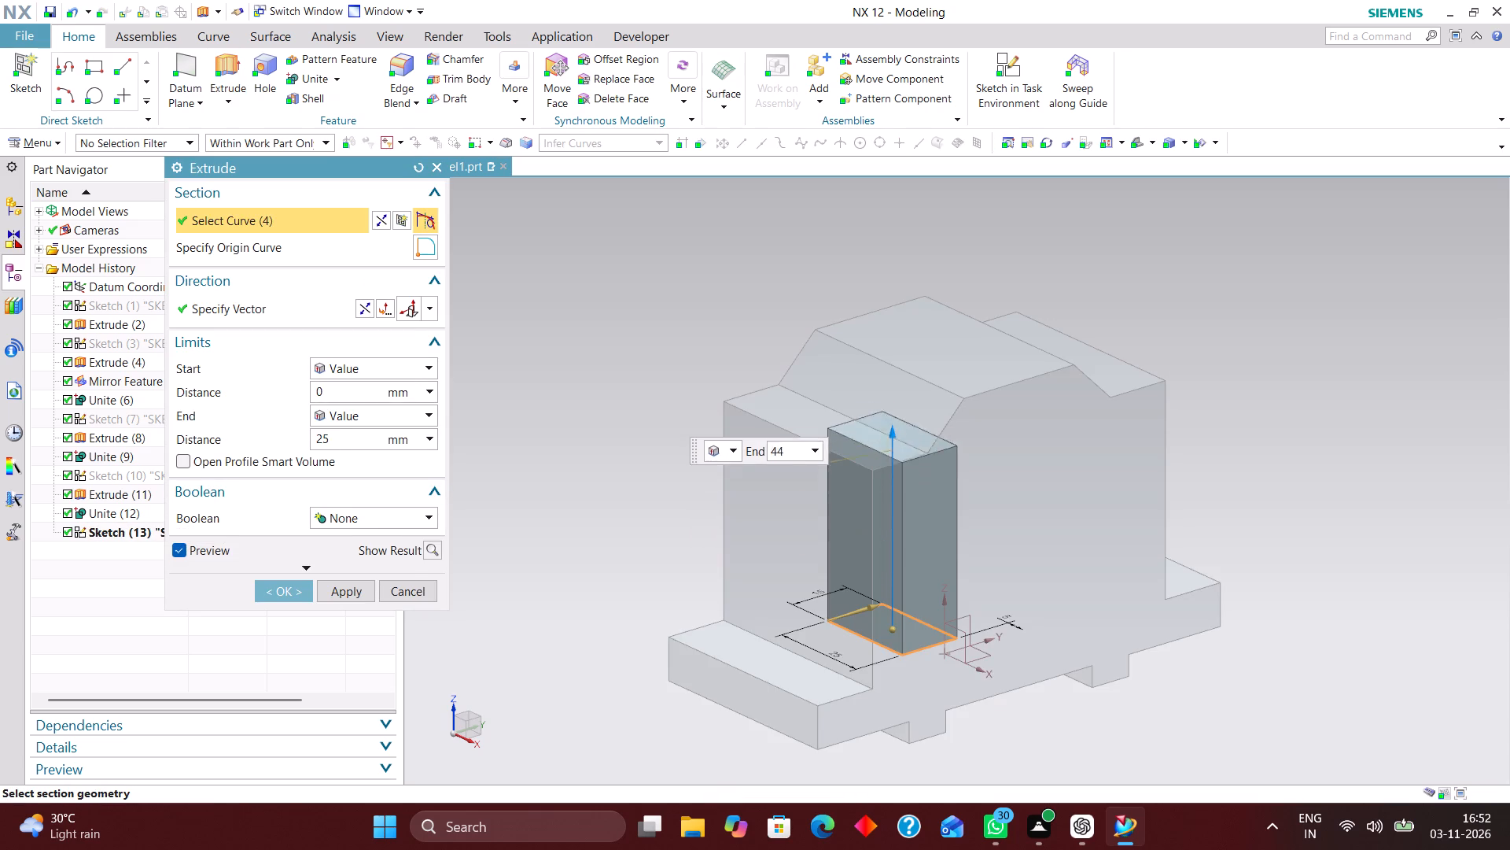
drag(919, 428, 925, 289)
drag(893, 630, 906, 543)
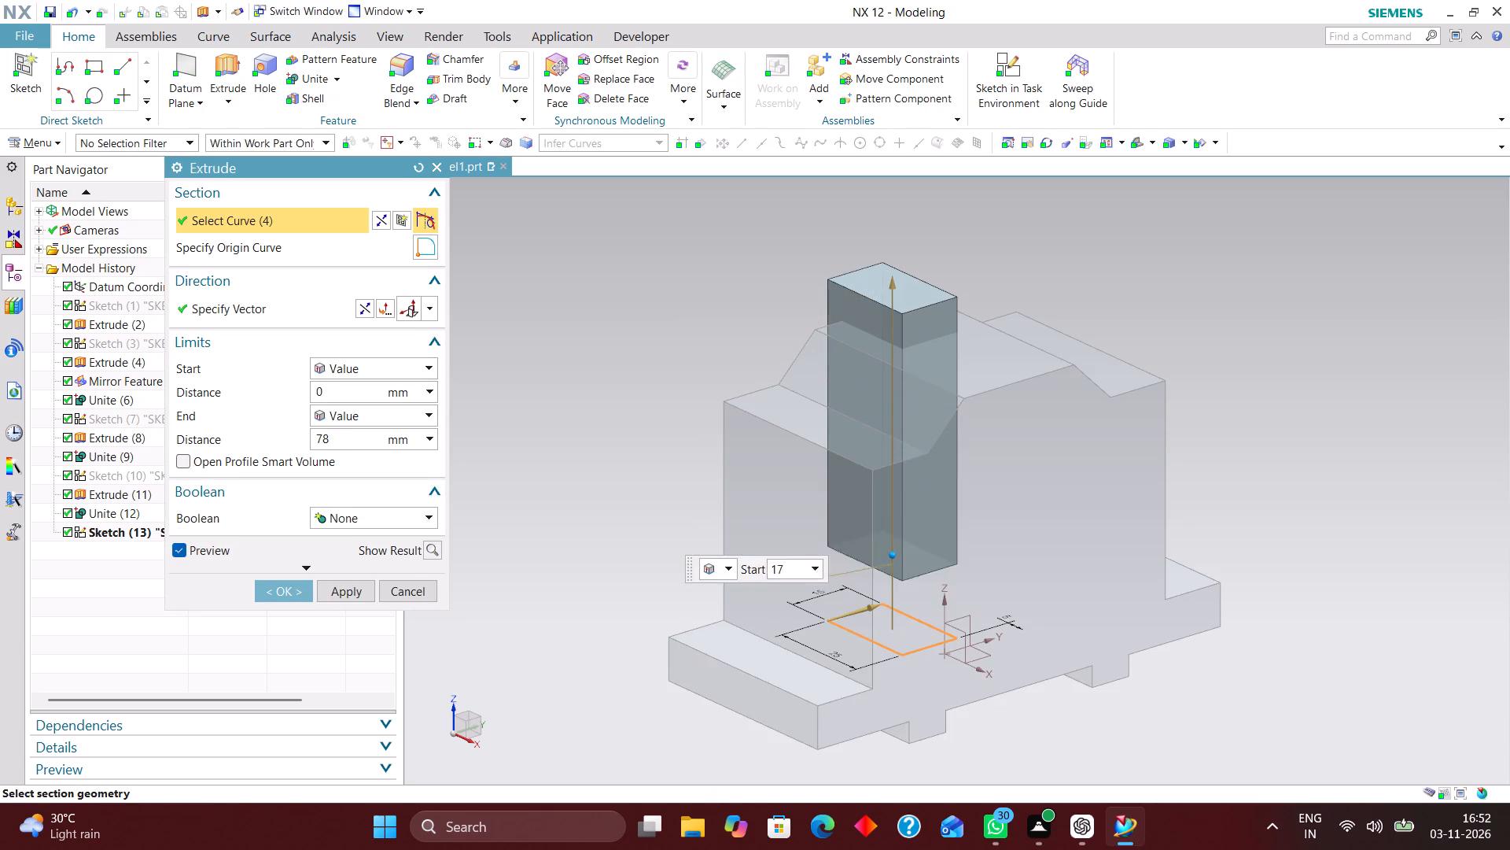
drag(906, 543, 908, 511)
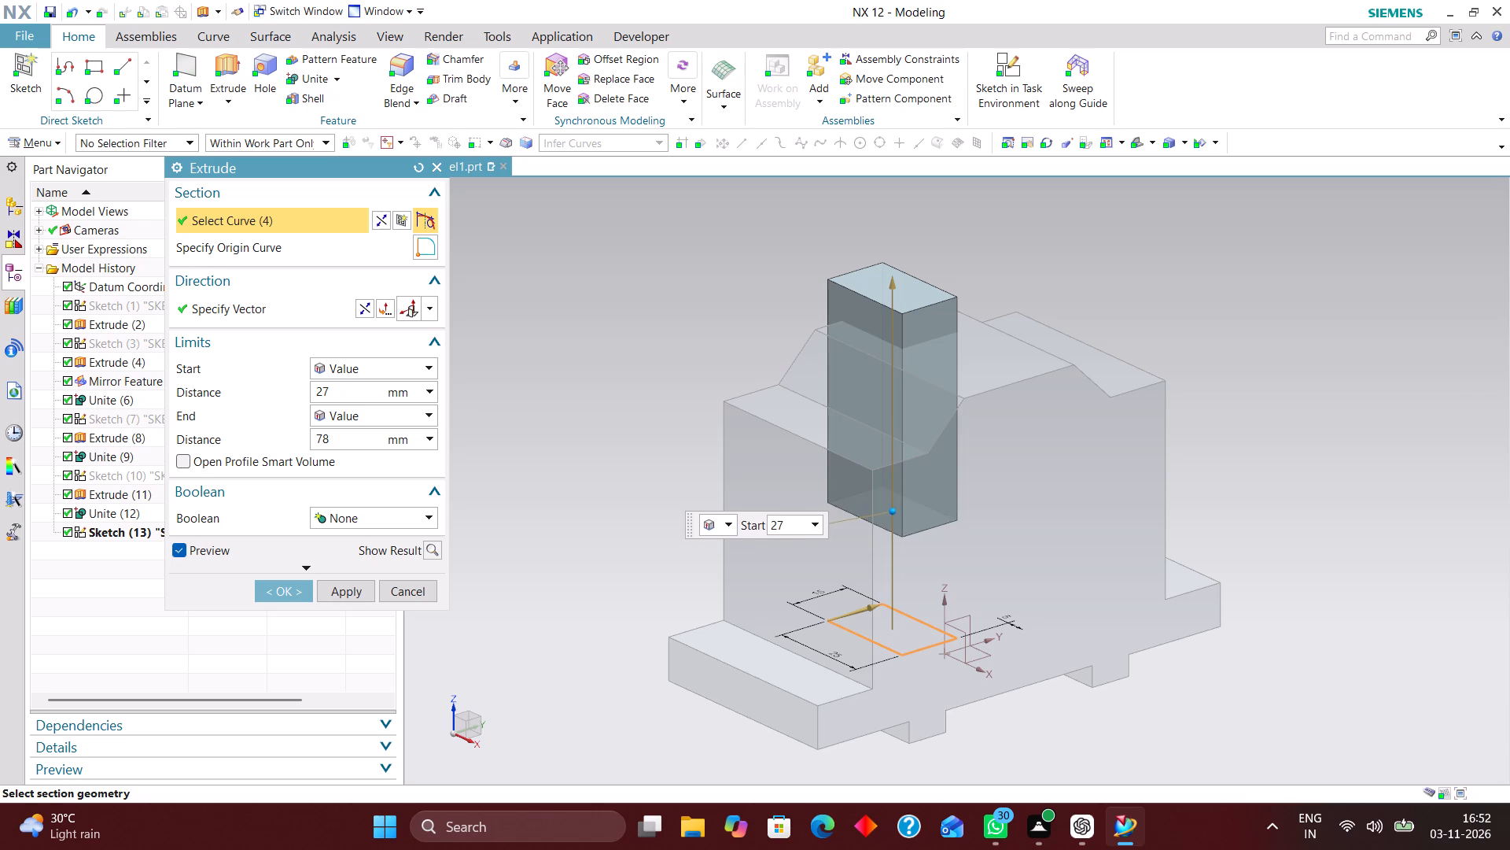
drag(908, 511, 910, 501)
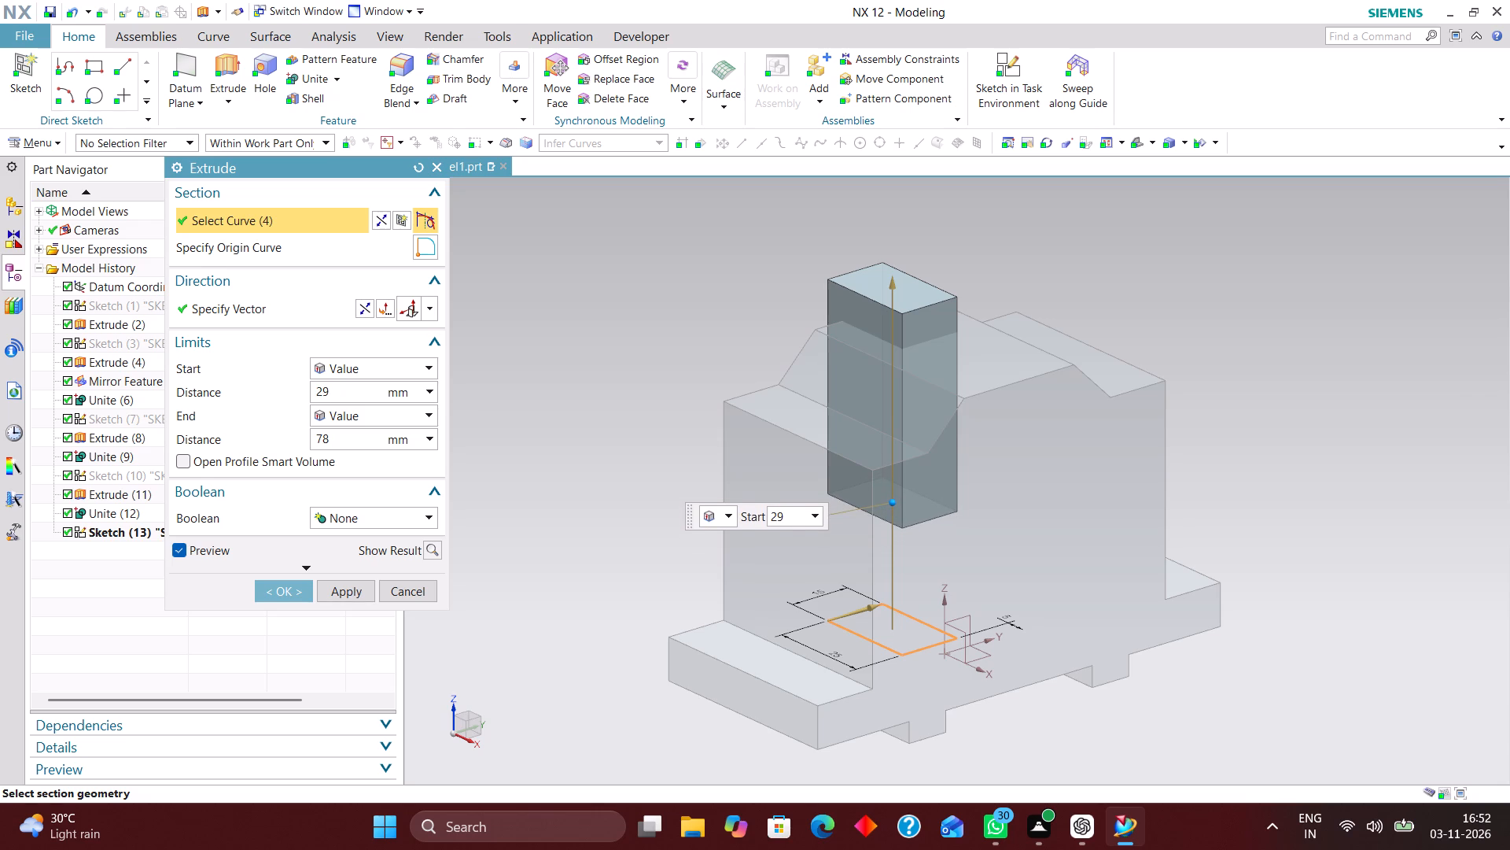
drag(910, 501, 910, 504)
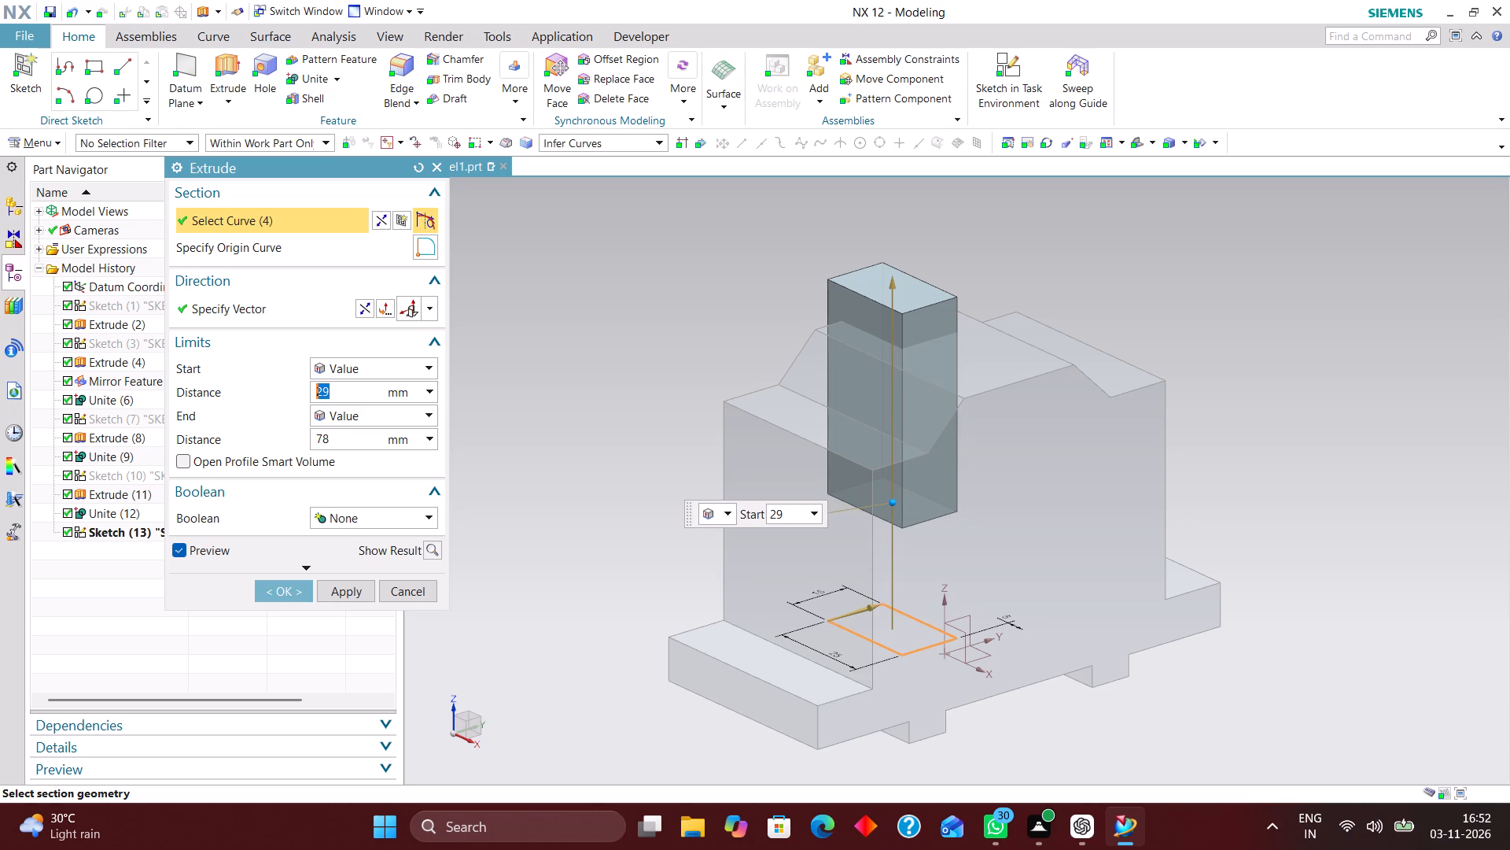
click(275, 586)
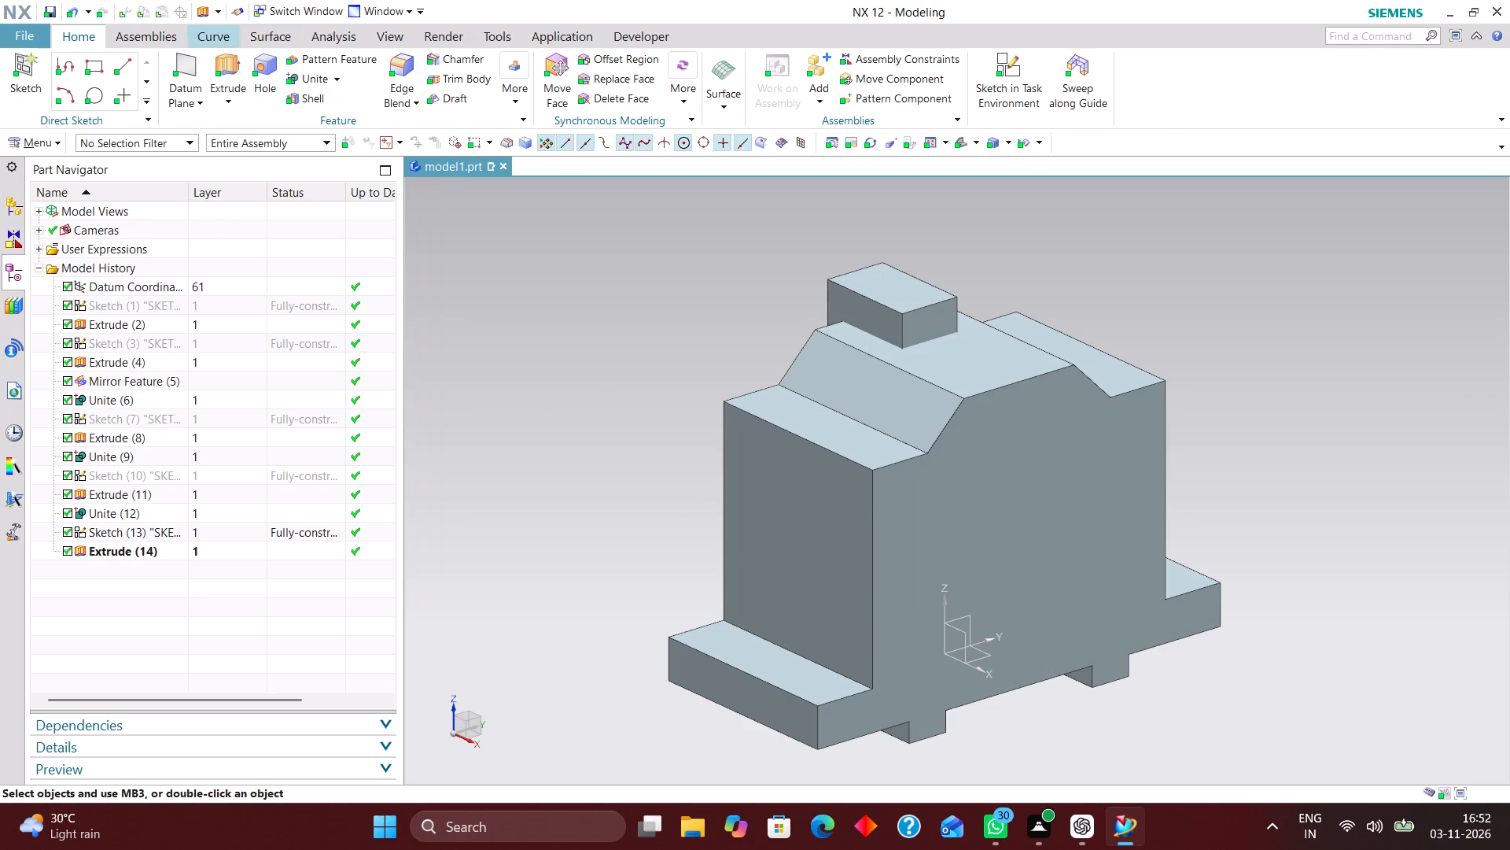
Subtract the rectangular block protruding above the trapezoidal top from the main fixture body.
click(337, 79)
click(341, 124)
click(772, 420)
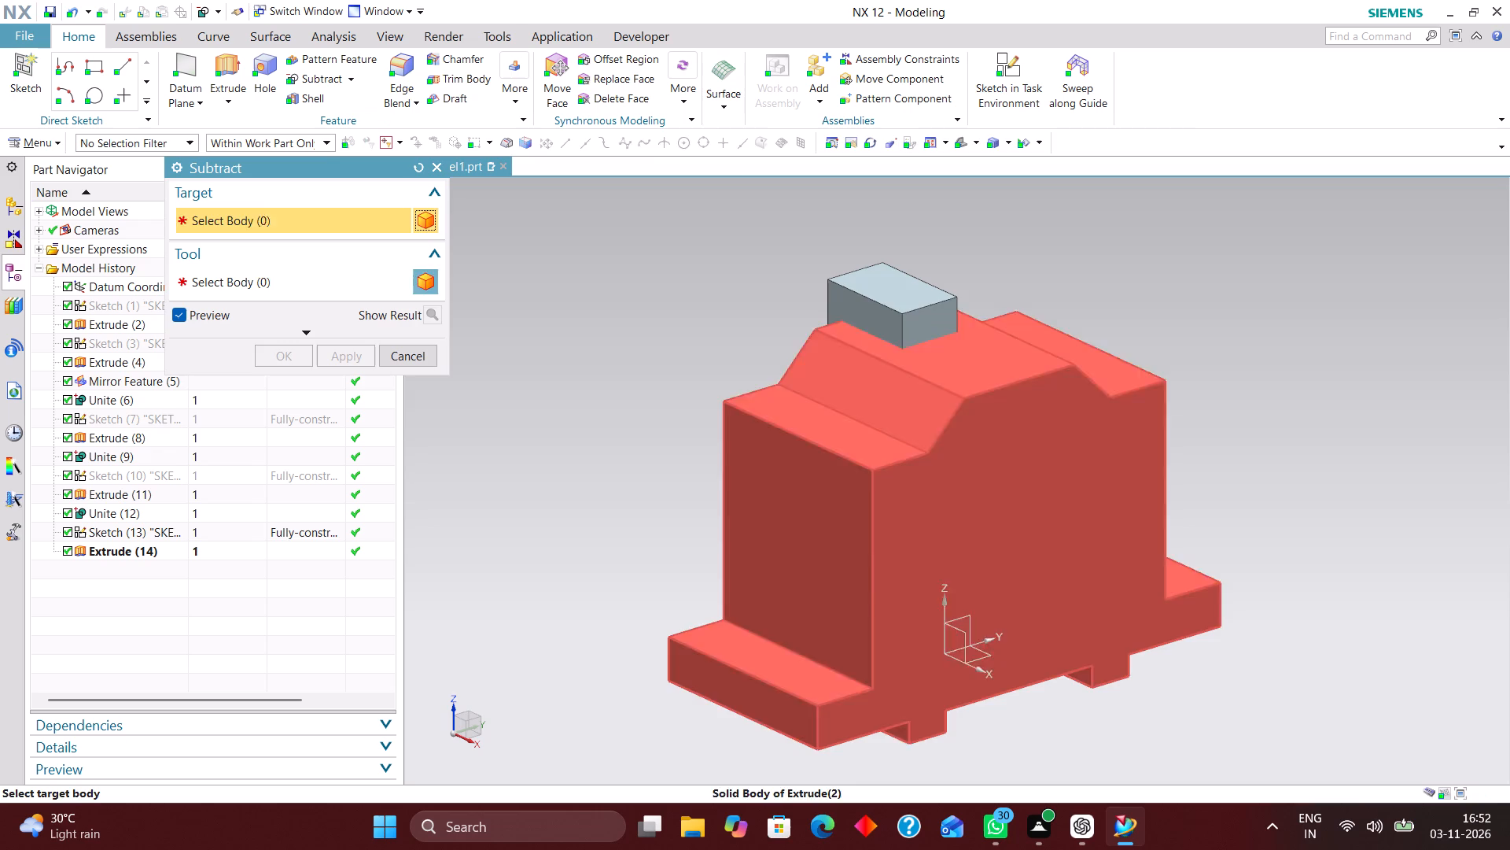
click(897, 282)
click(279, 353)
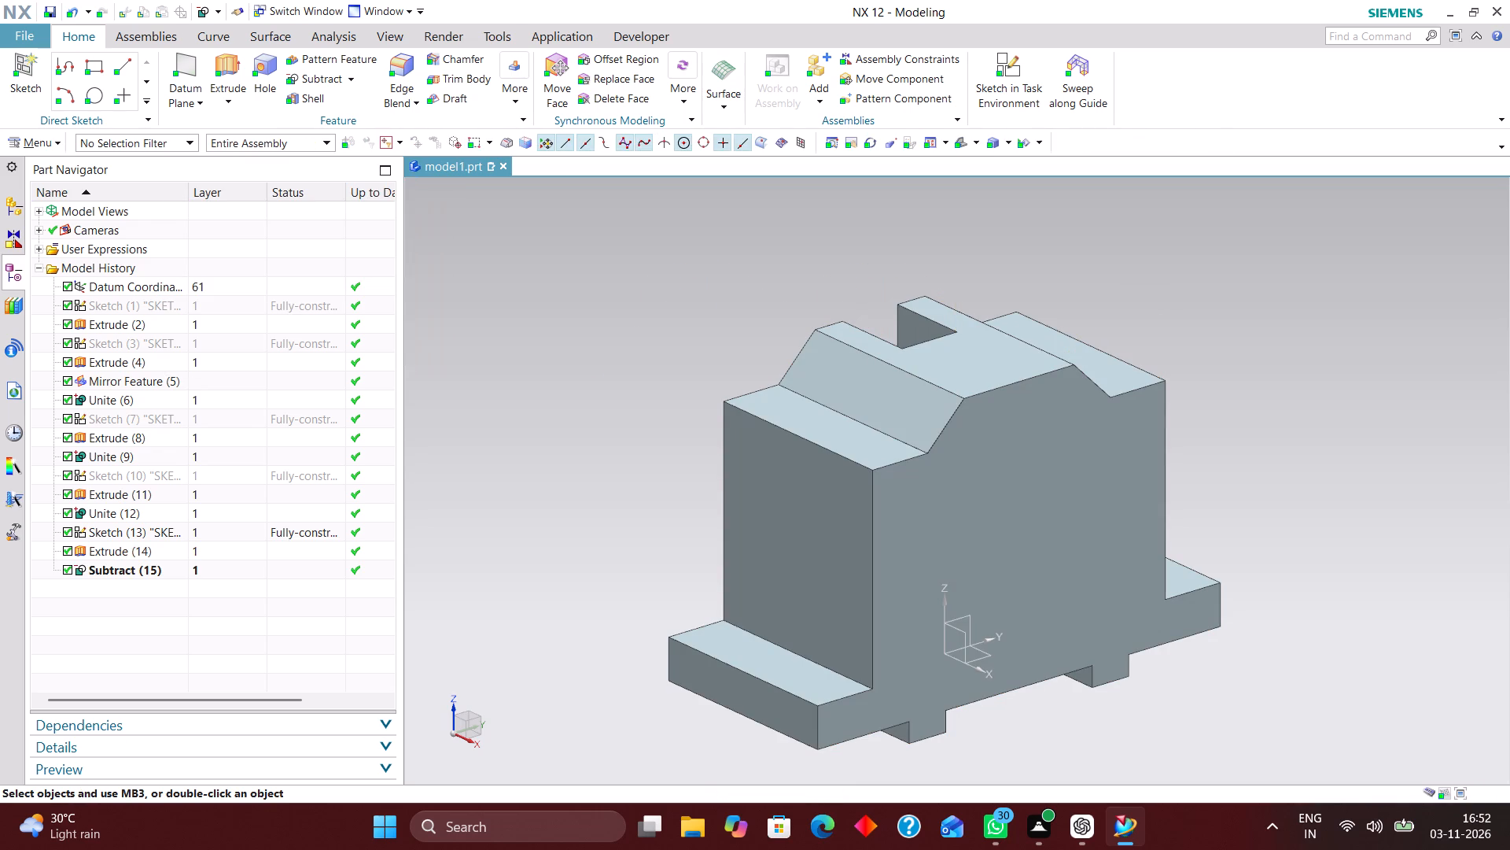
Roll the history back to the rectangular block's extrude, before the subtraction, and mirror that block about the YZ plane.
scroll(687, 442, down, 2)
scroll(881, 446, up, 2)
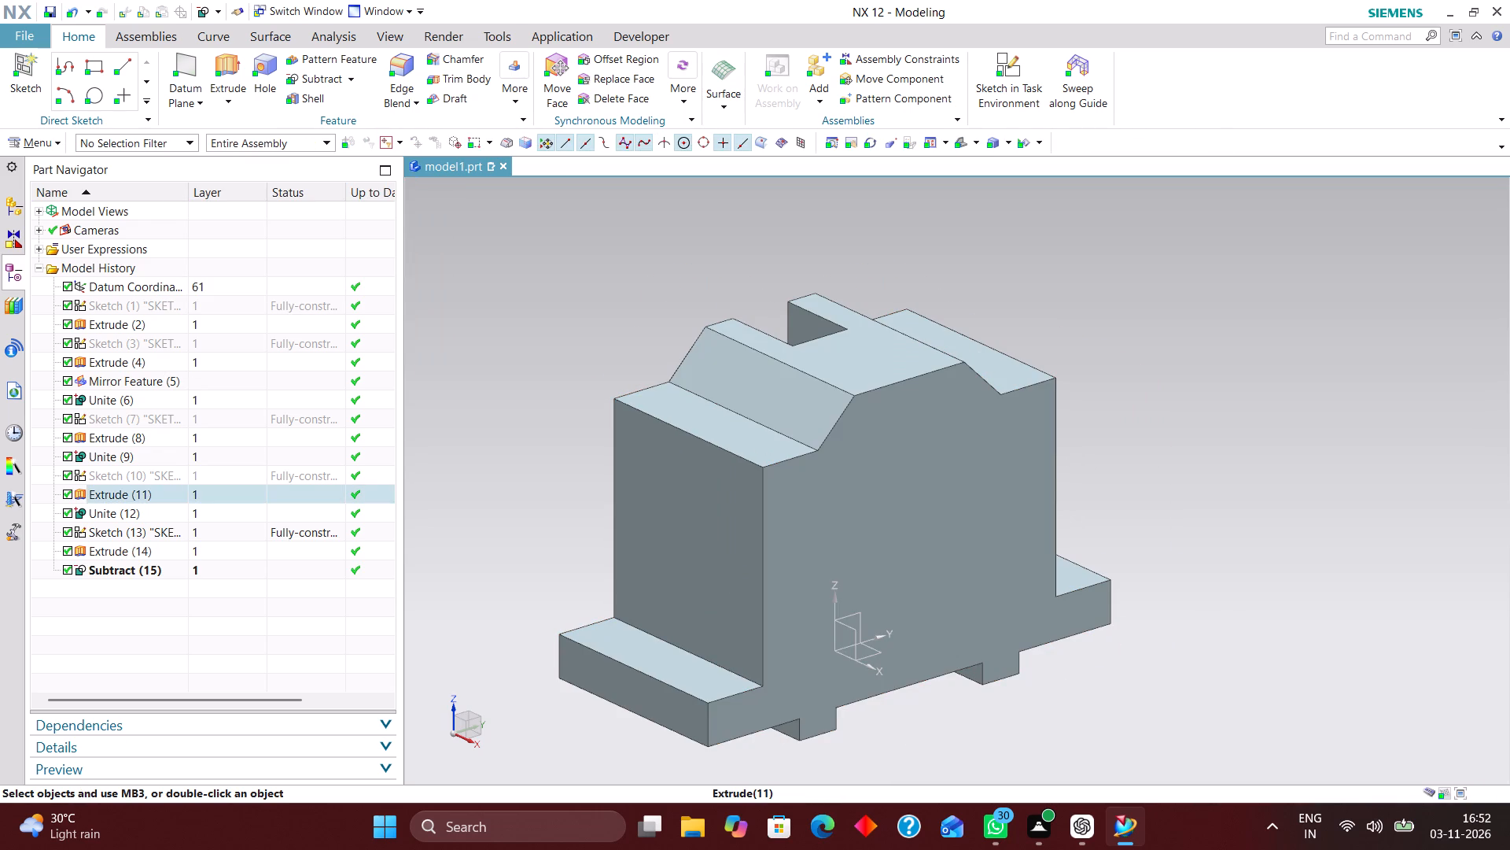
click(228, 569)
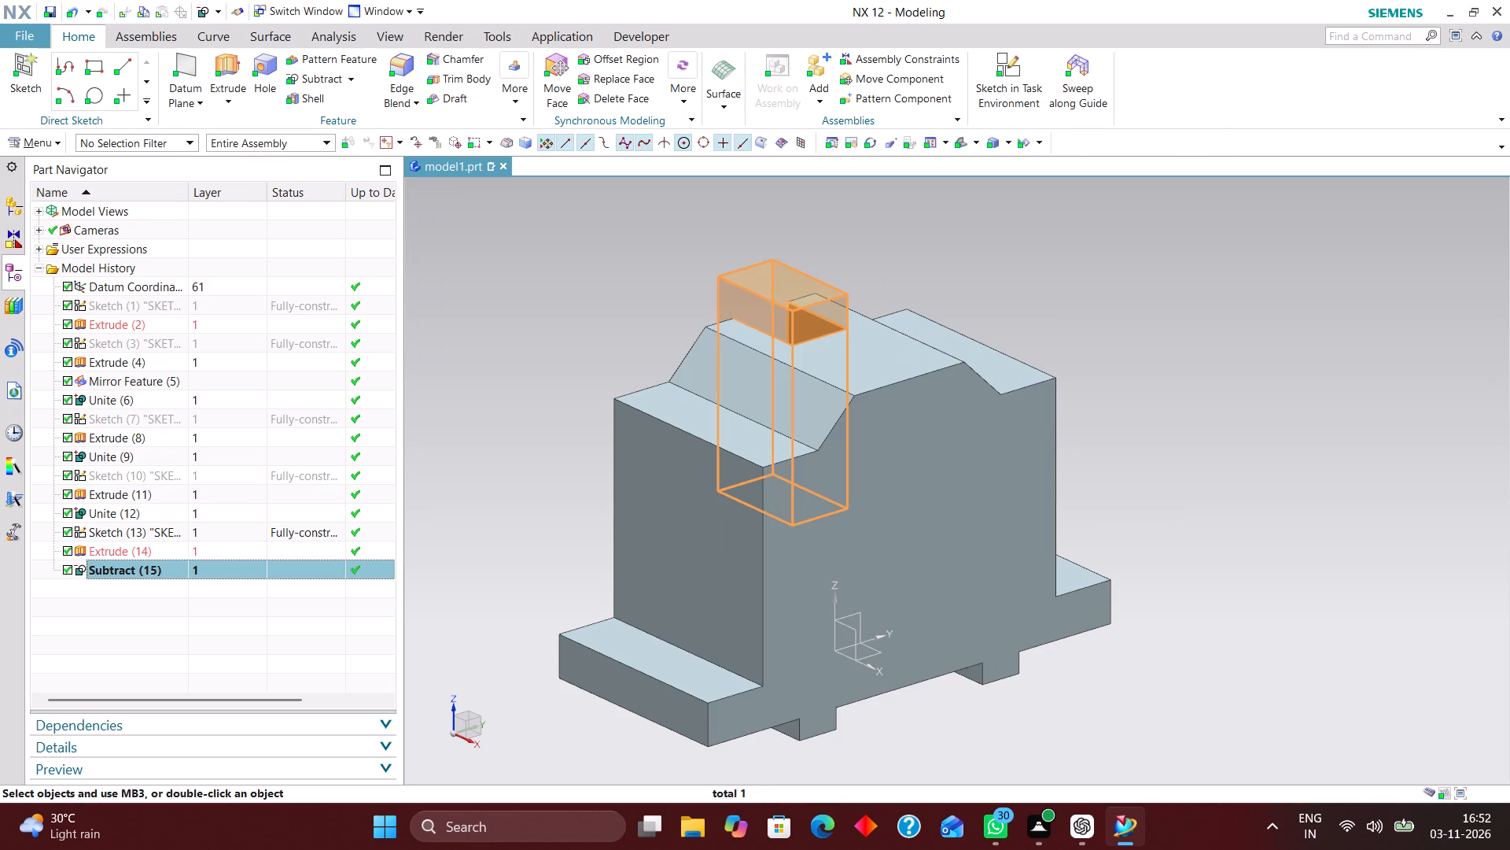
click(232, 545)
right_click(230, 547)
click(456, 568)
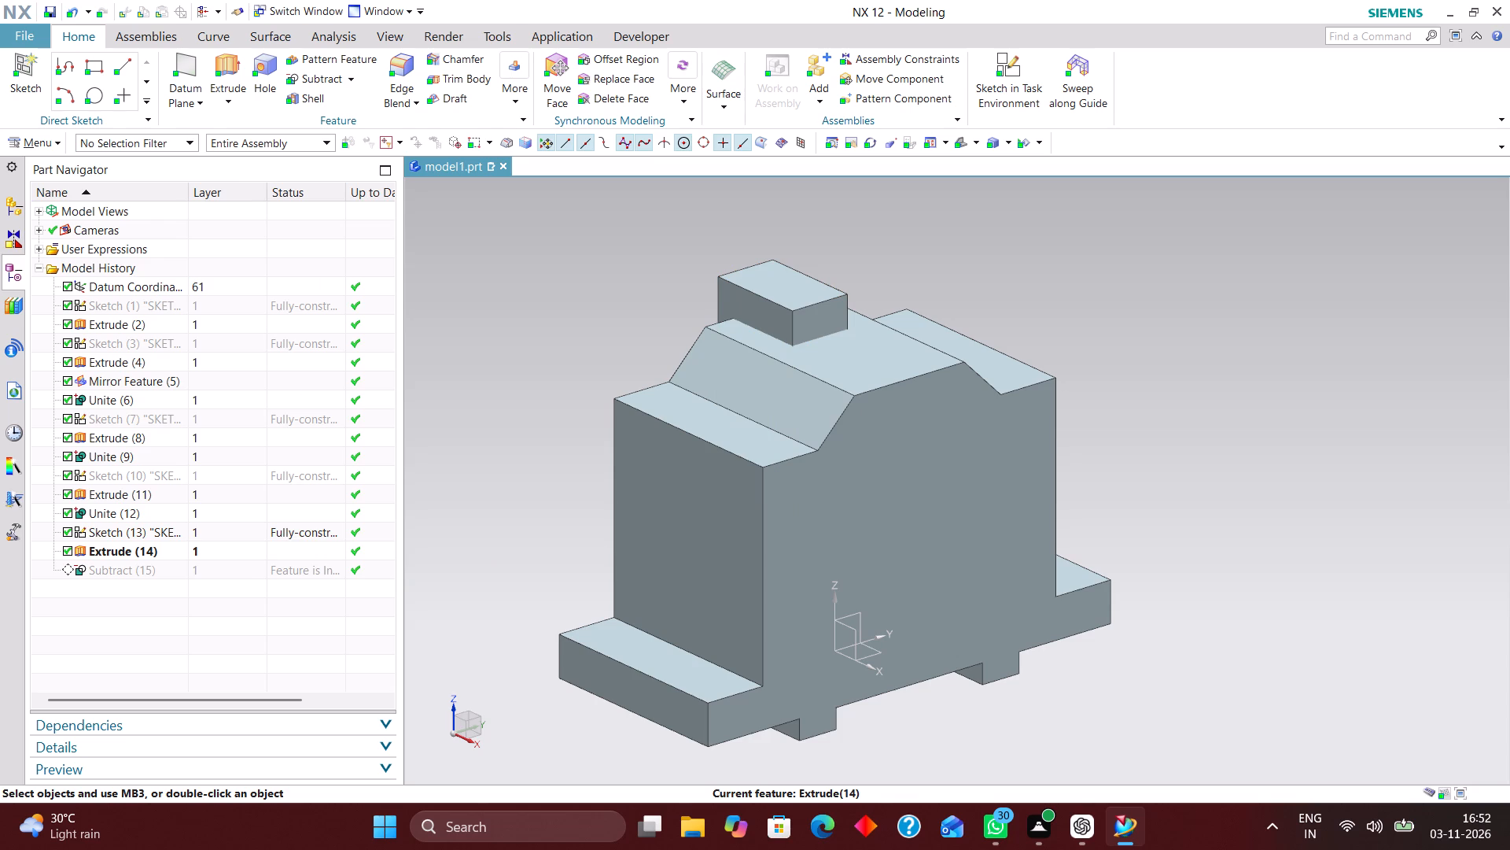
click(514, 96)
click(645, 132)
click(646, 143)
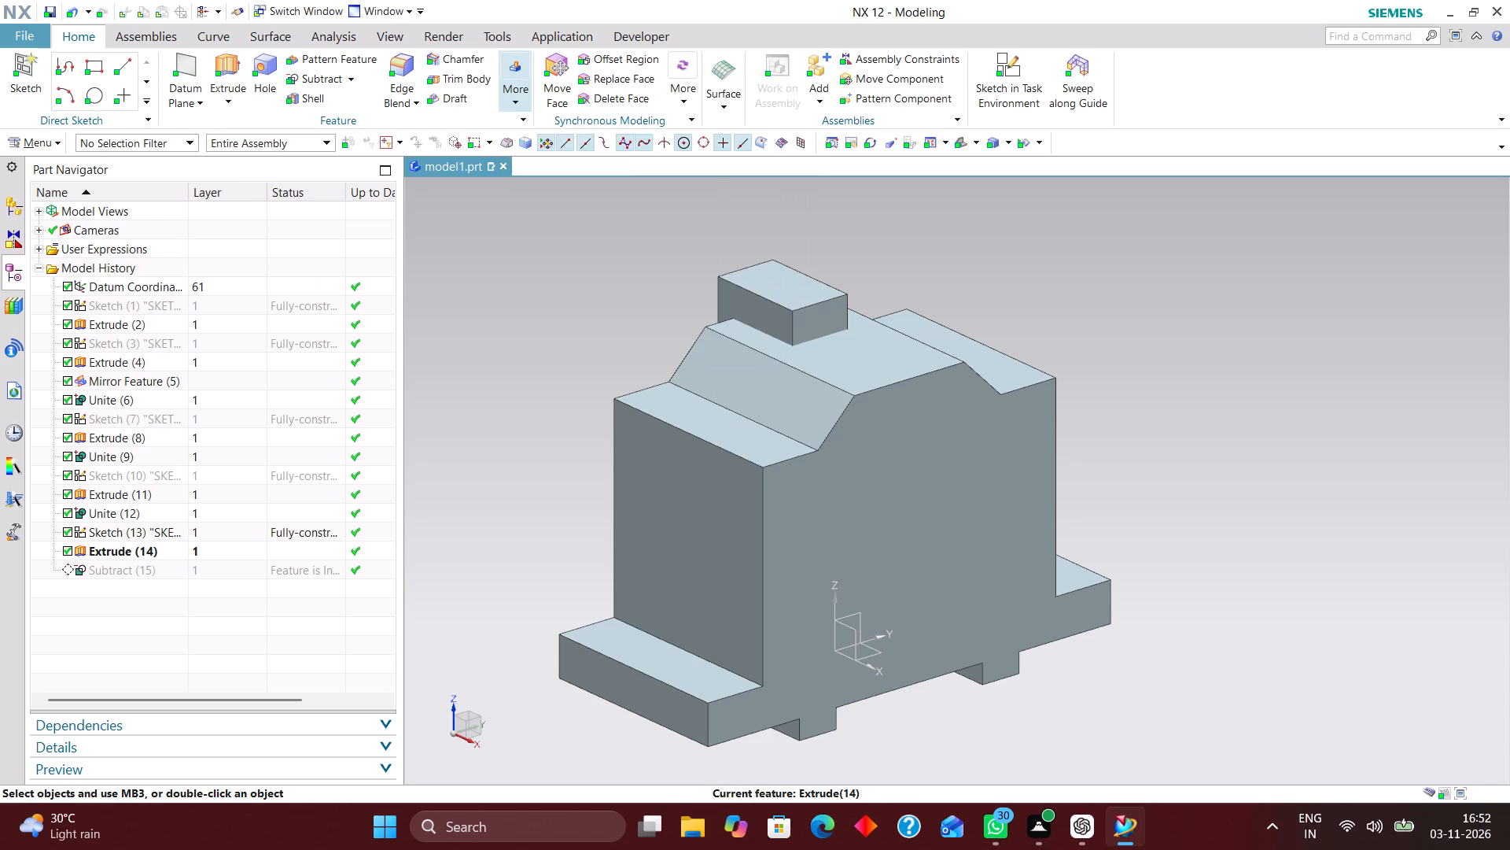
click(776, 289)
click(293, 313)
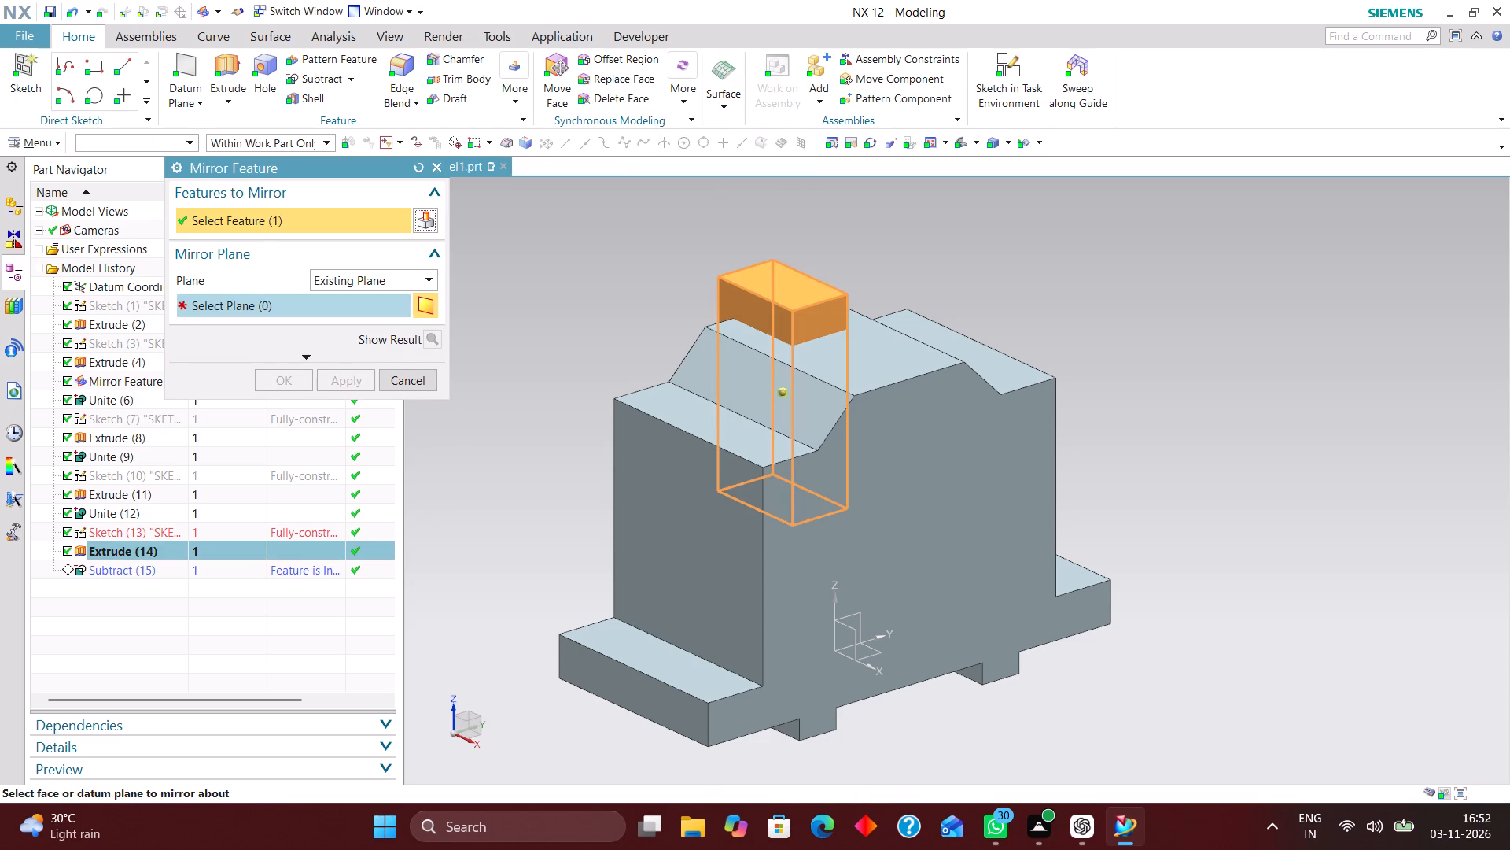
click(851, 618)
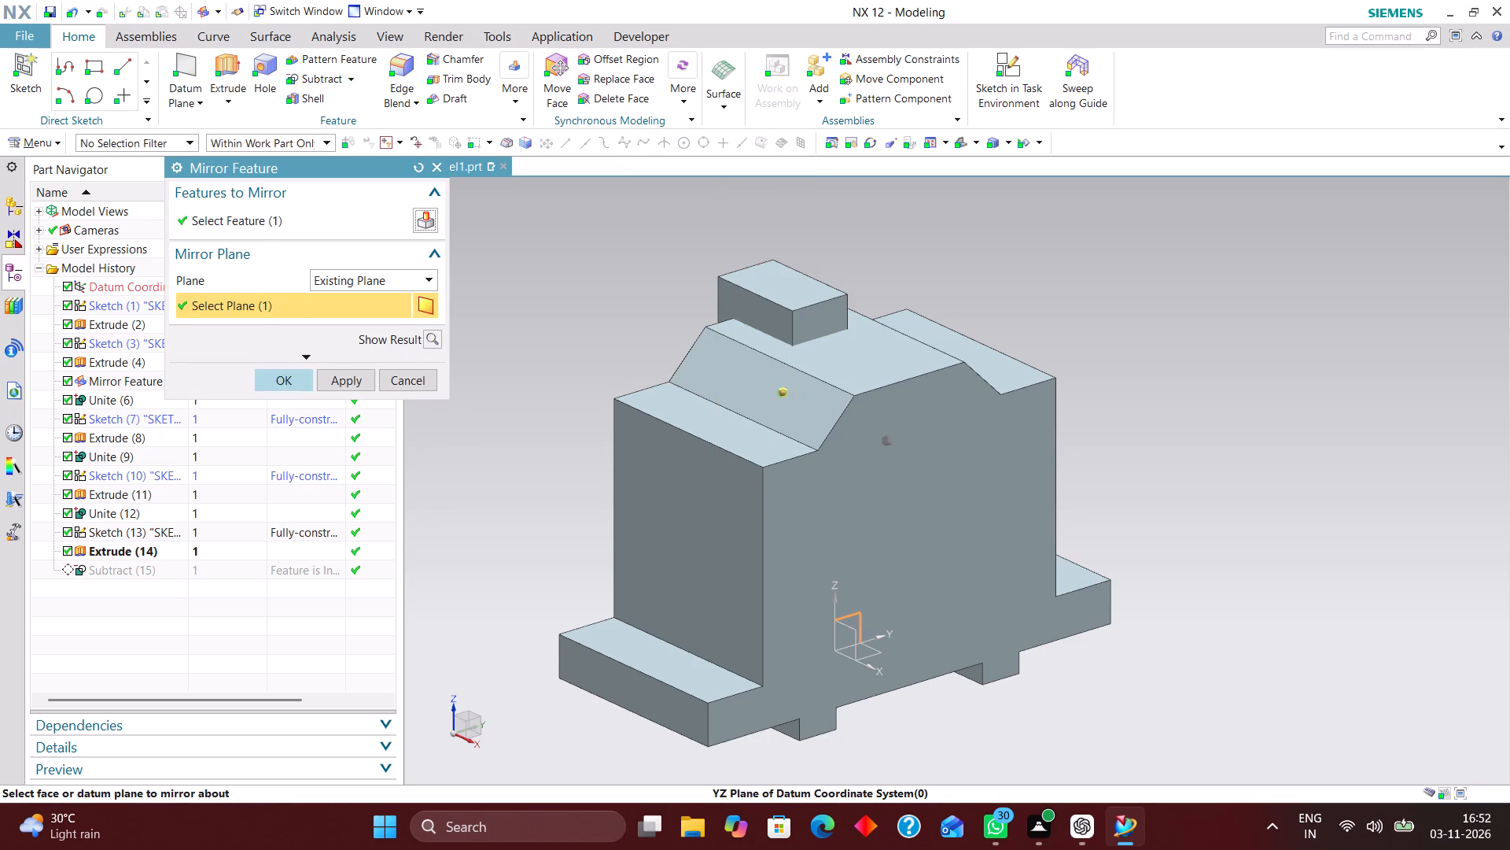
click(289, 371)
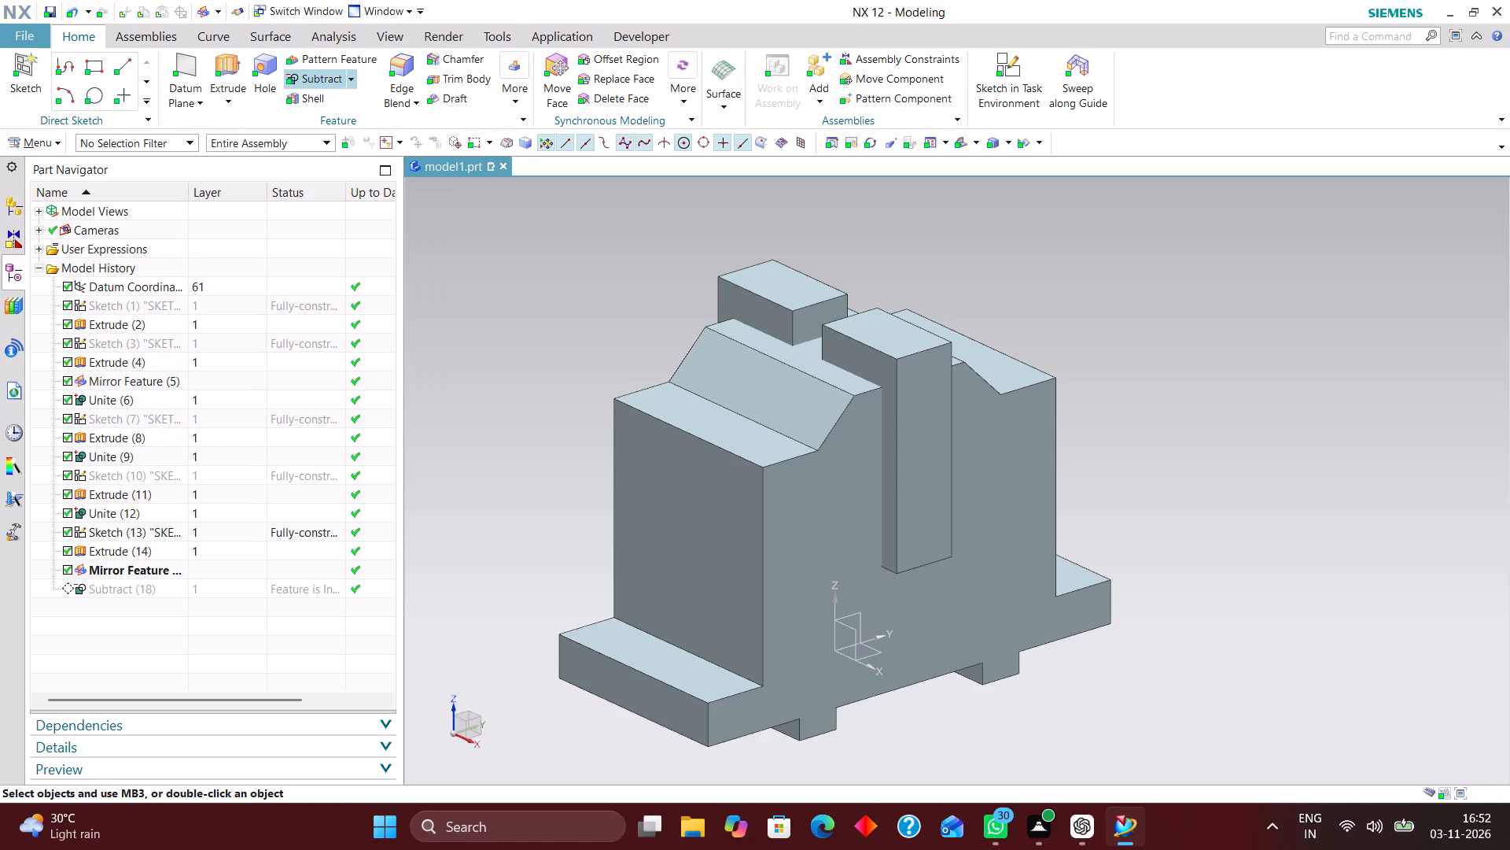
Subtract both the original and the mirrored rectangular blocks from the main fixture body.
click(326, 78)
click(797, 570)
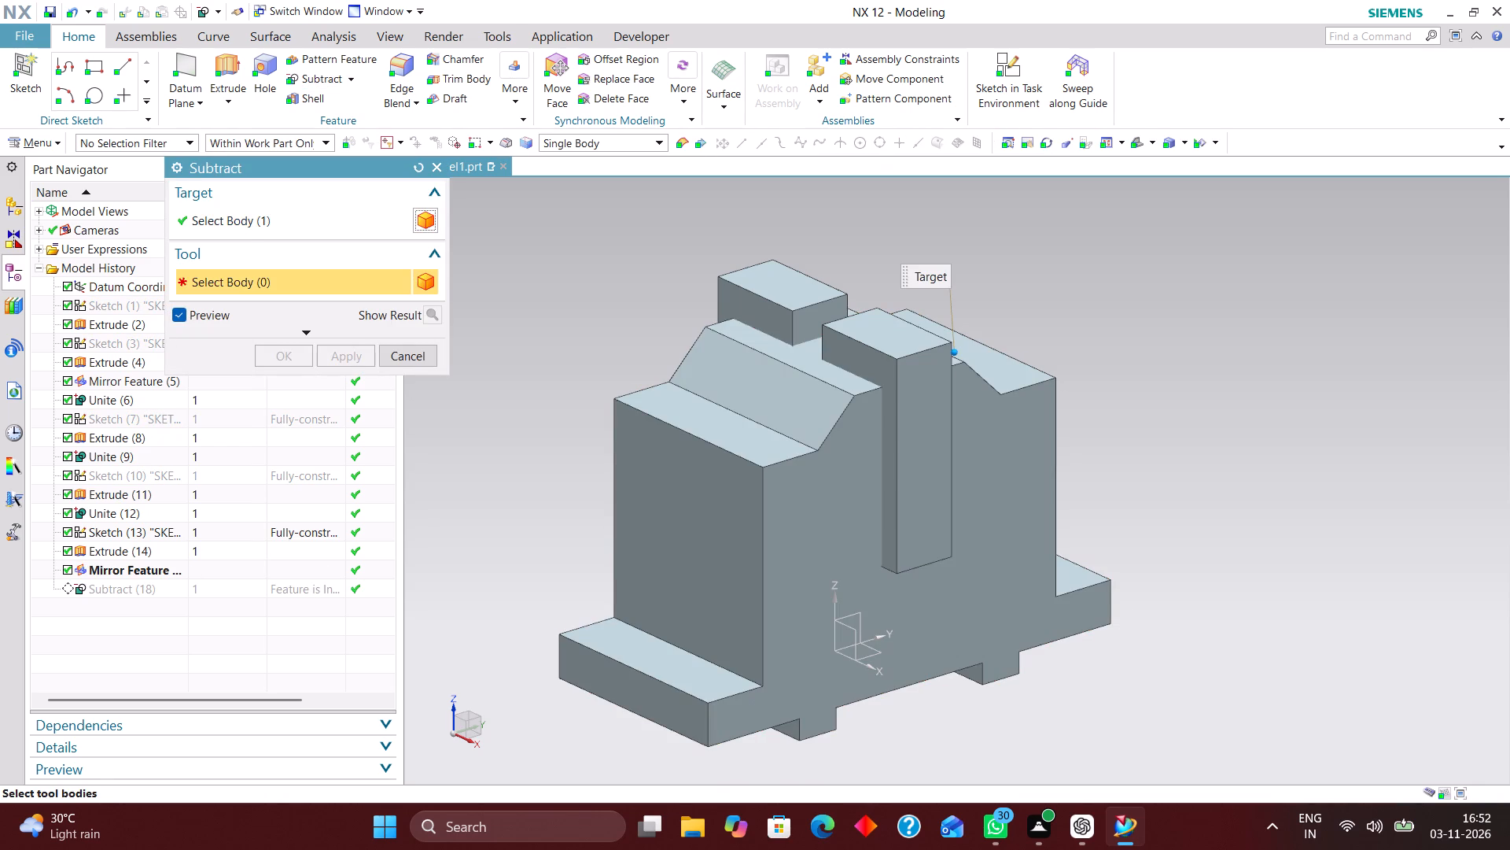
click(805, 299)
click(890, 353)
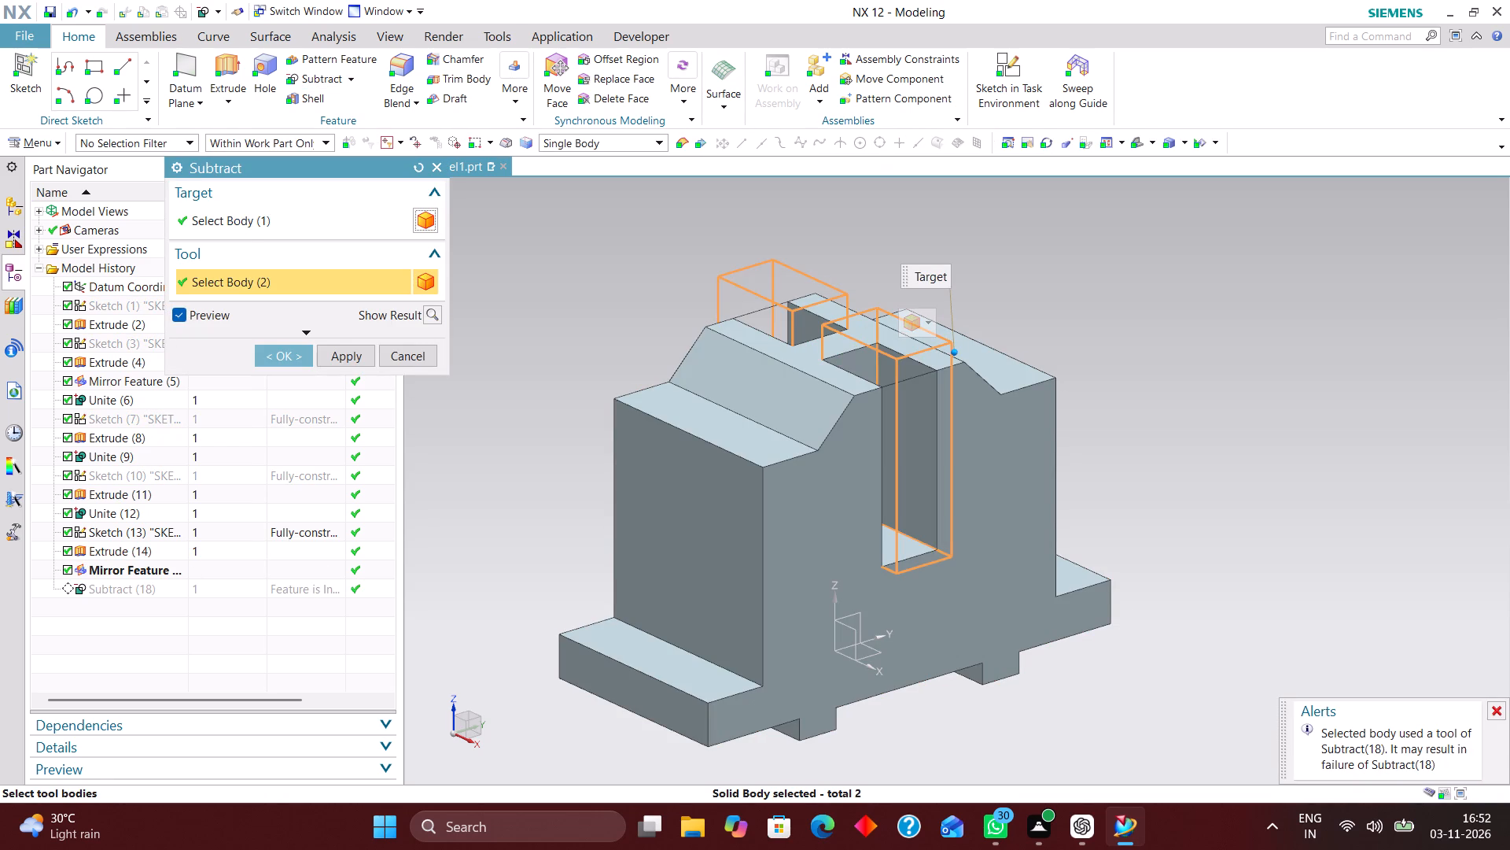
click(296, 360)
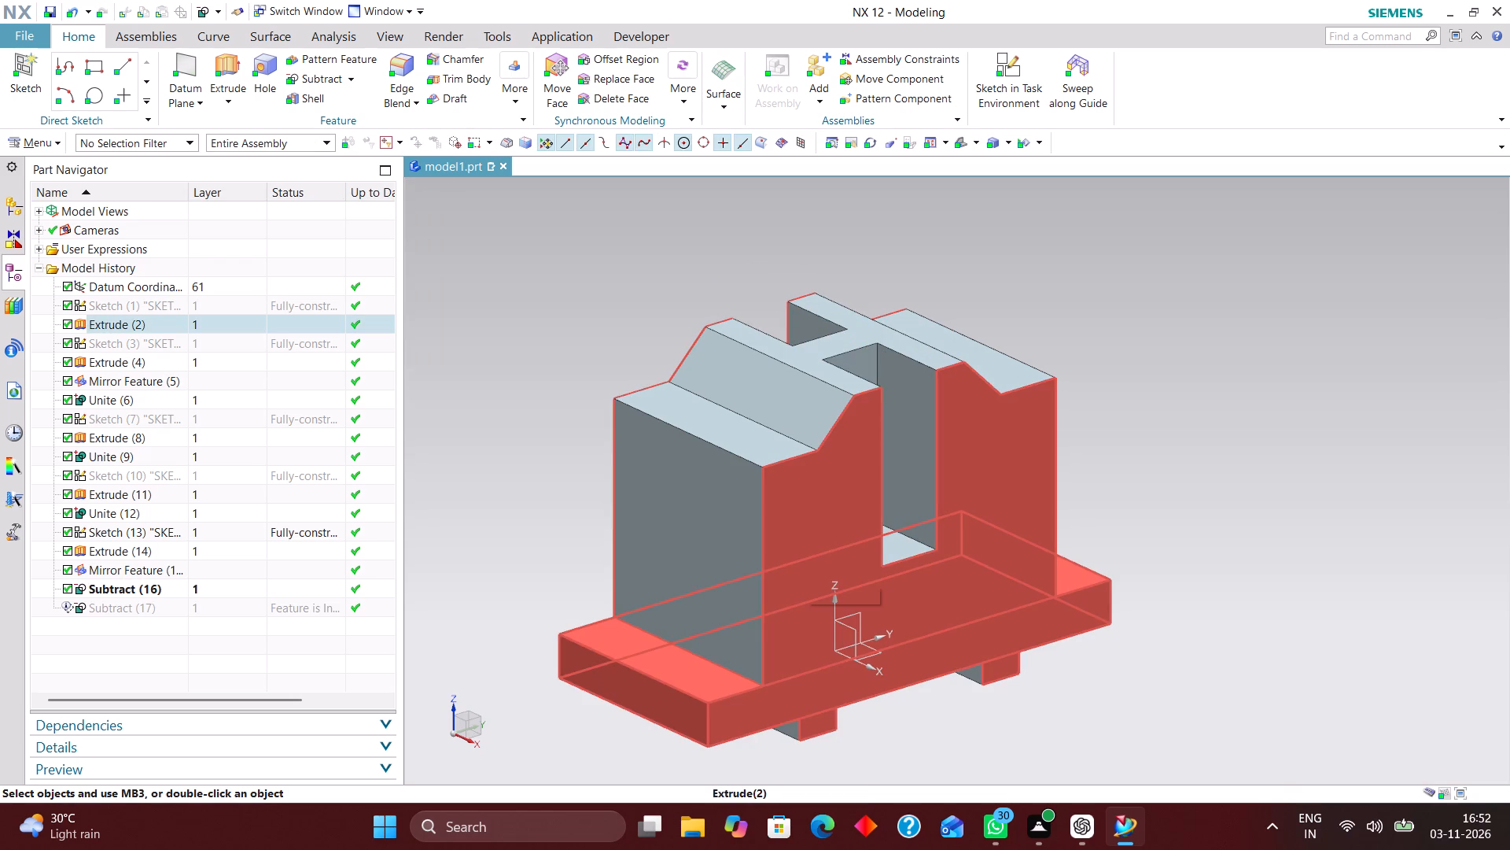
Delete the inactive Subtract (17) feature left at the end of the model history.
click(206, 611)
right_click(206, 608)
click(276, 626)
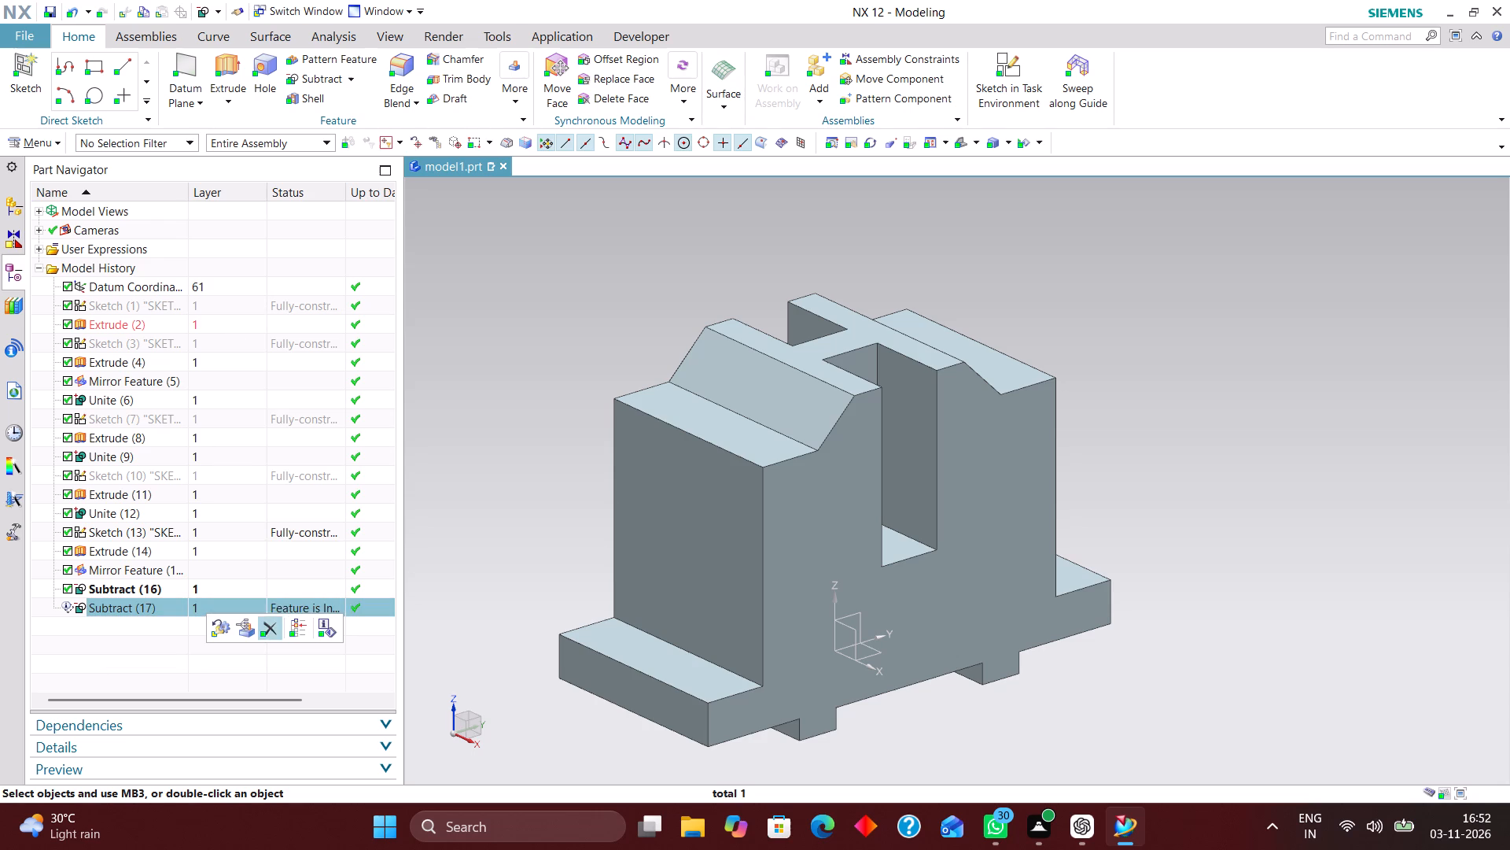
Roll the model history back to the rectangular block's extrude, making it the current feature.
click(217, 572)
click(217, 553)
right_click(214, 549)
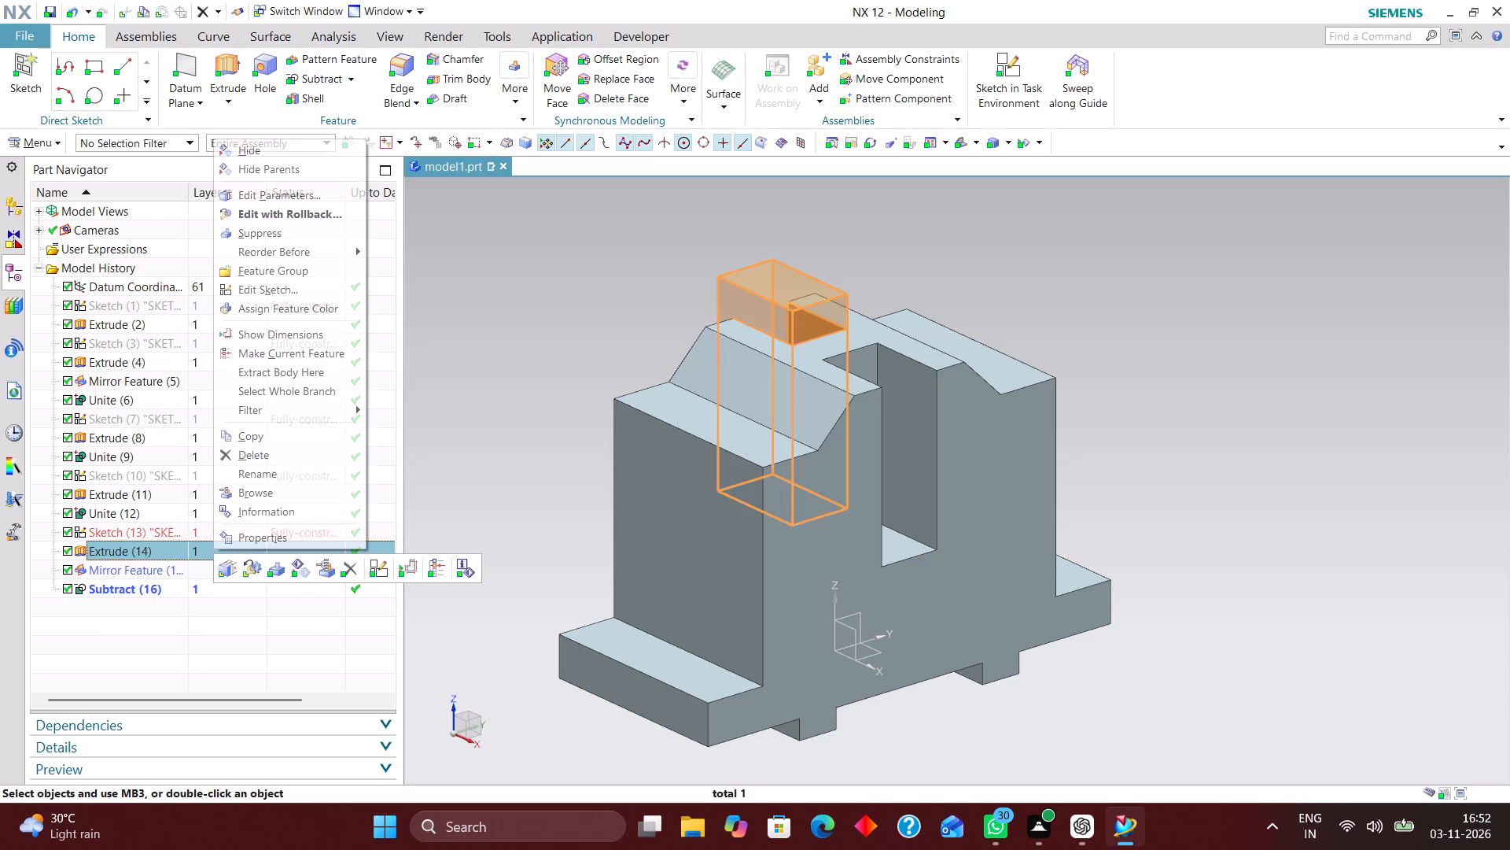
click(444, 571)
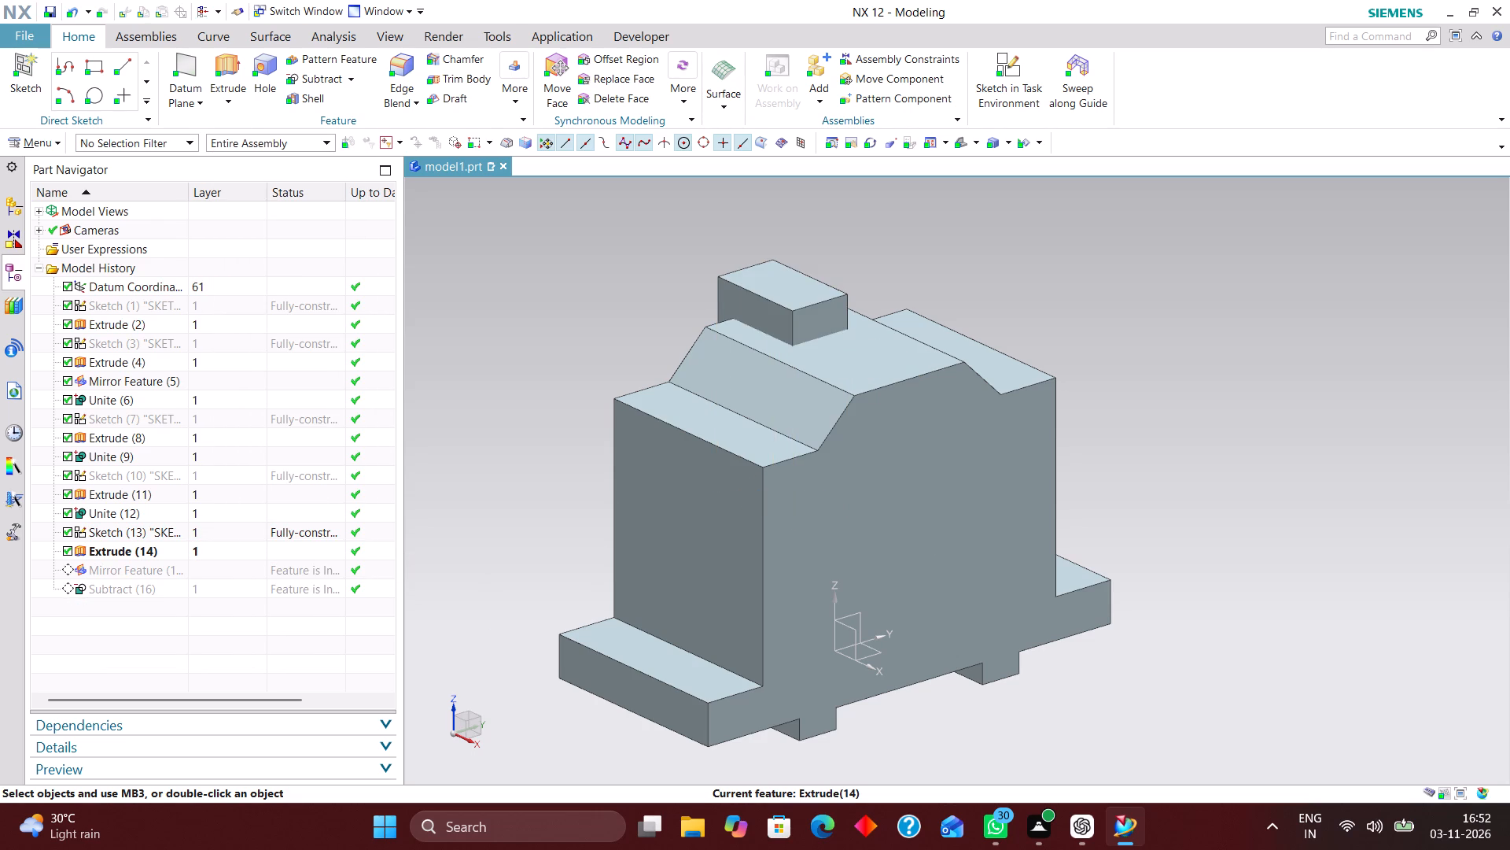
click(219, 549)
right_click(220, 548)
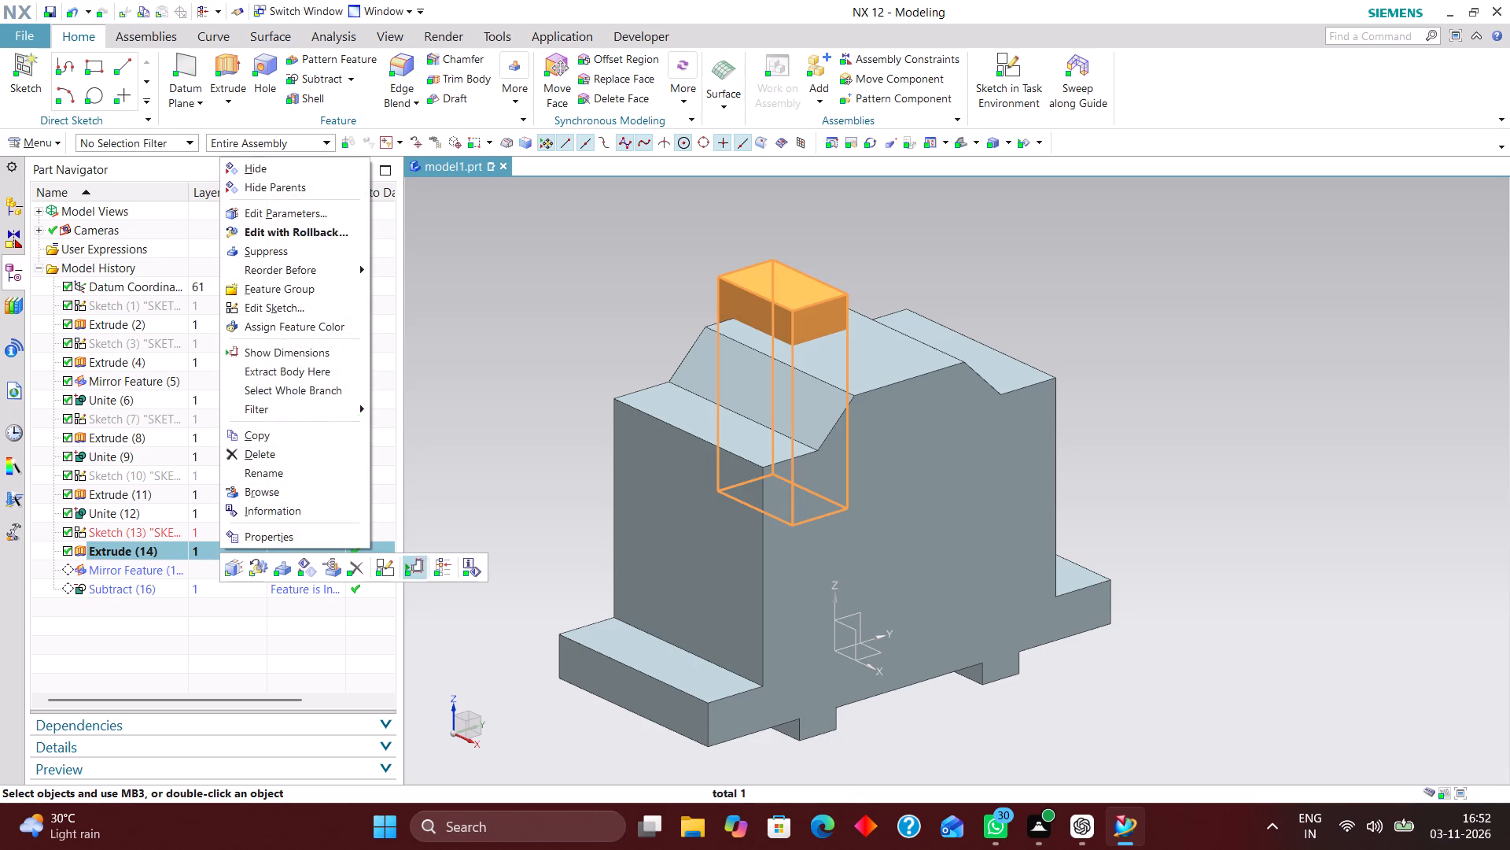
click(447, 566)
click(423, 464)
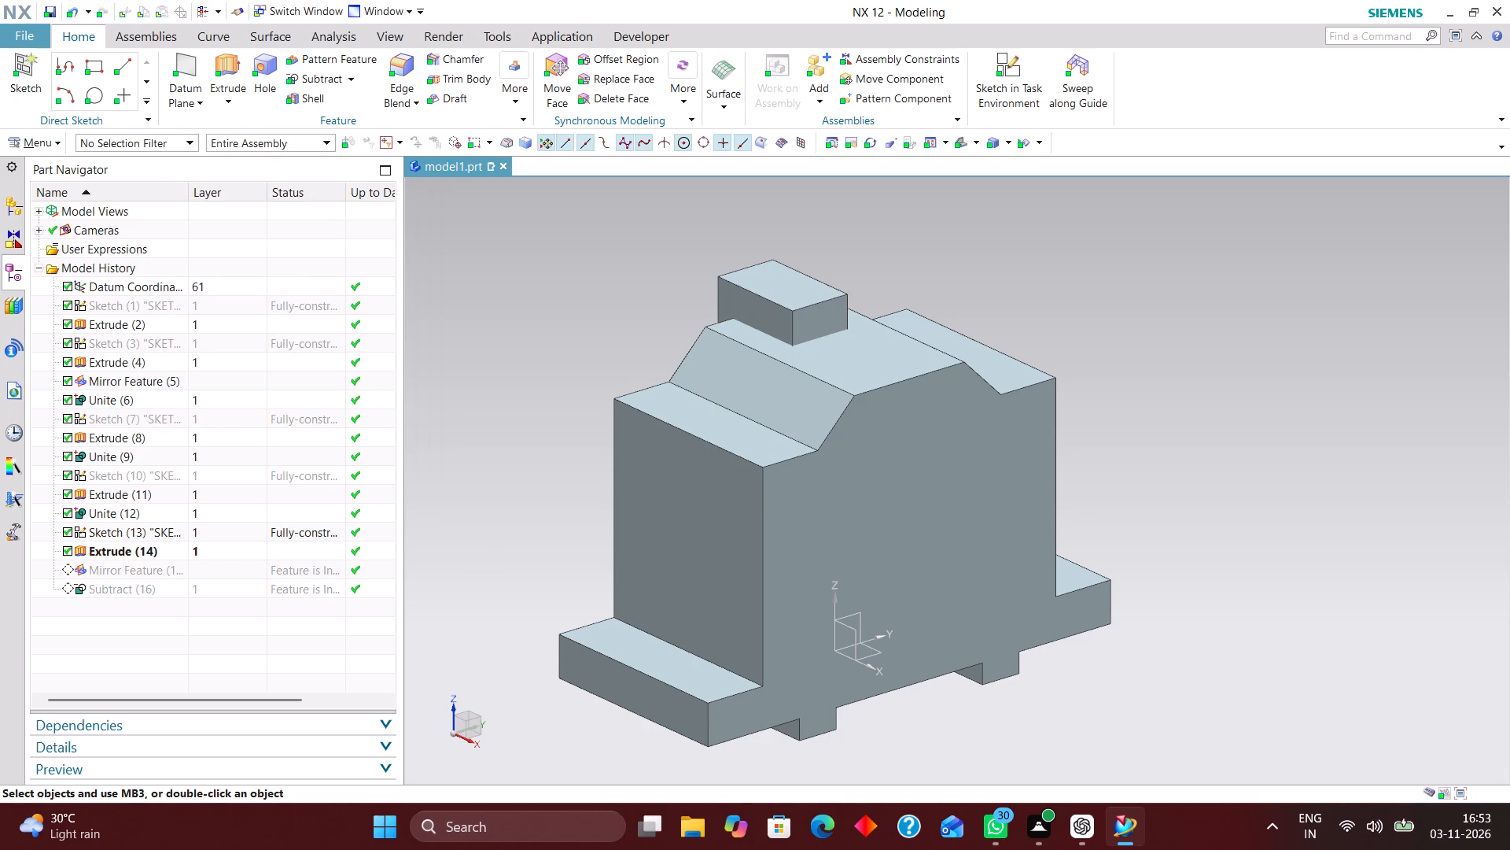
Roll the model history back to Unite (12), before the pocket sketch, making it the current feature.
click(234, 530)
right_click(234, 531)
click(190, 508)
right_click(191, 508)
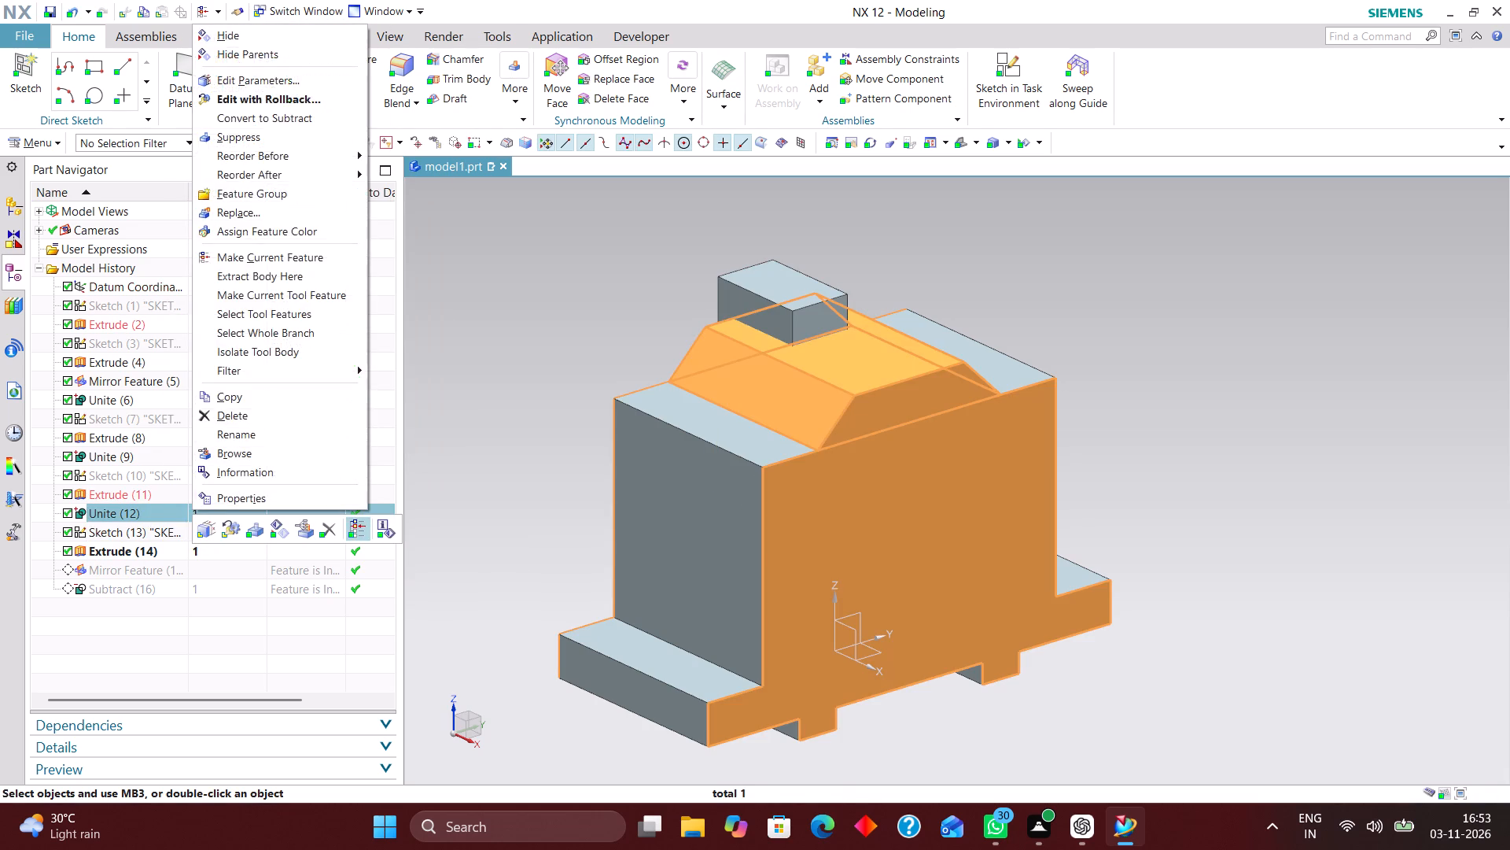
click(358, 532)
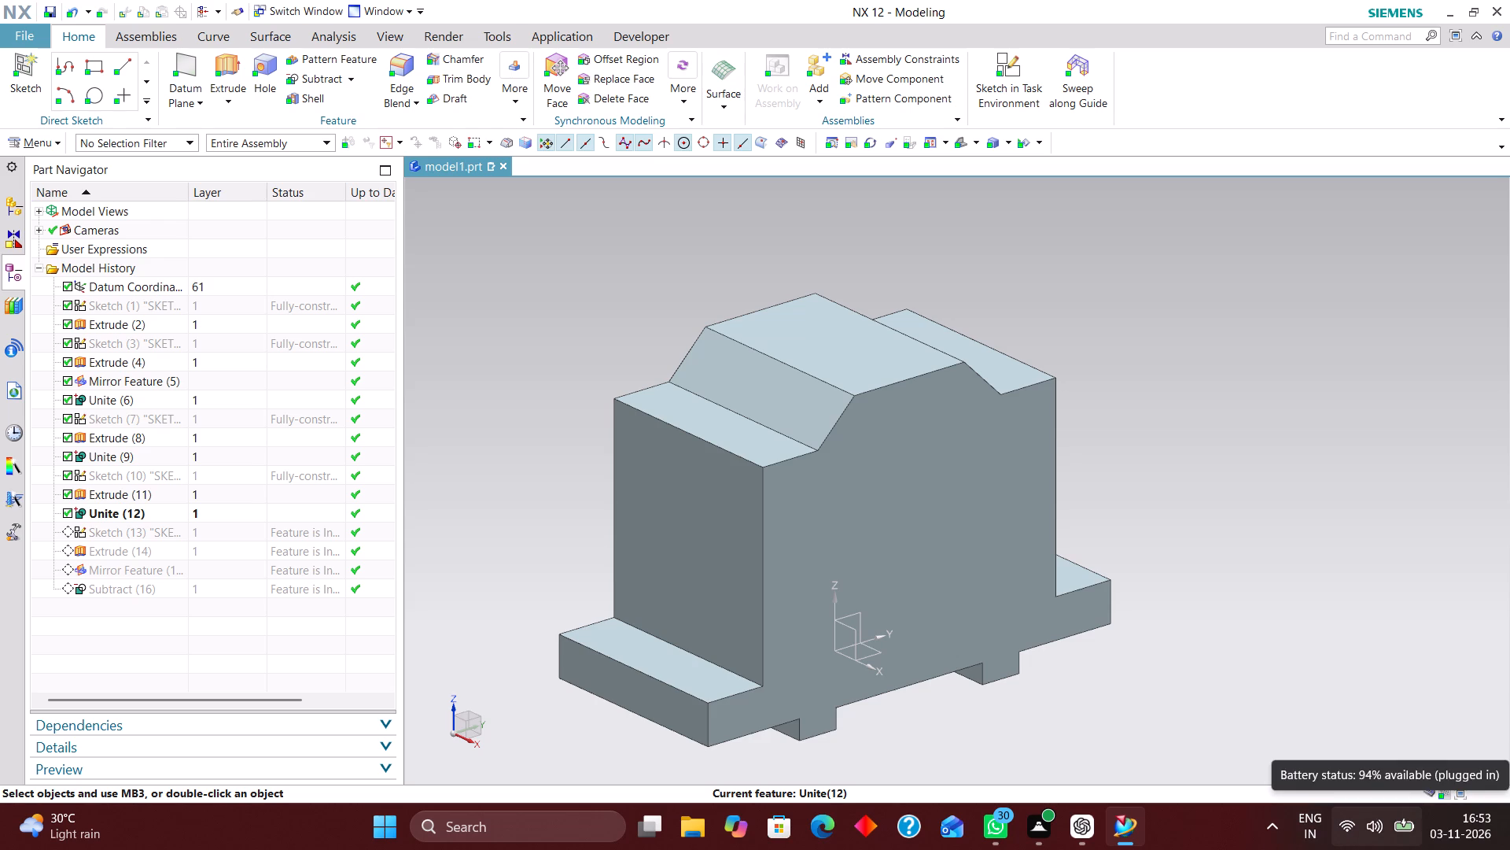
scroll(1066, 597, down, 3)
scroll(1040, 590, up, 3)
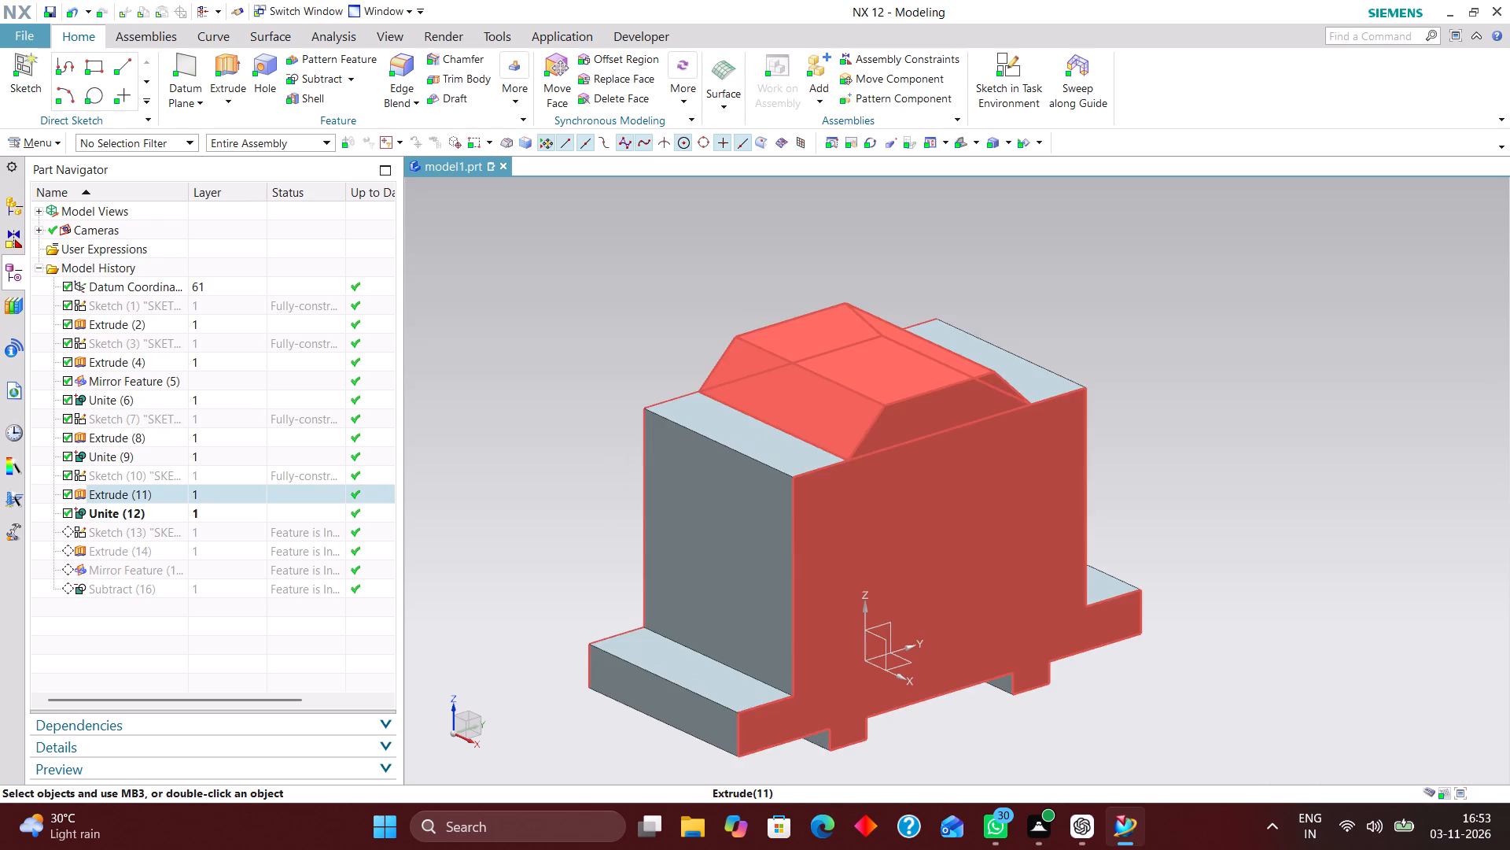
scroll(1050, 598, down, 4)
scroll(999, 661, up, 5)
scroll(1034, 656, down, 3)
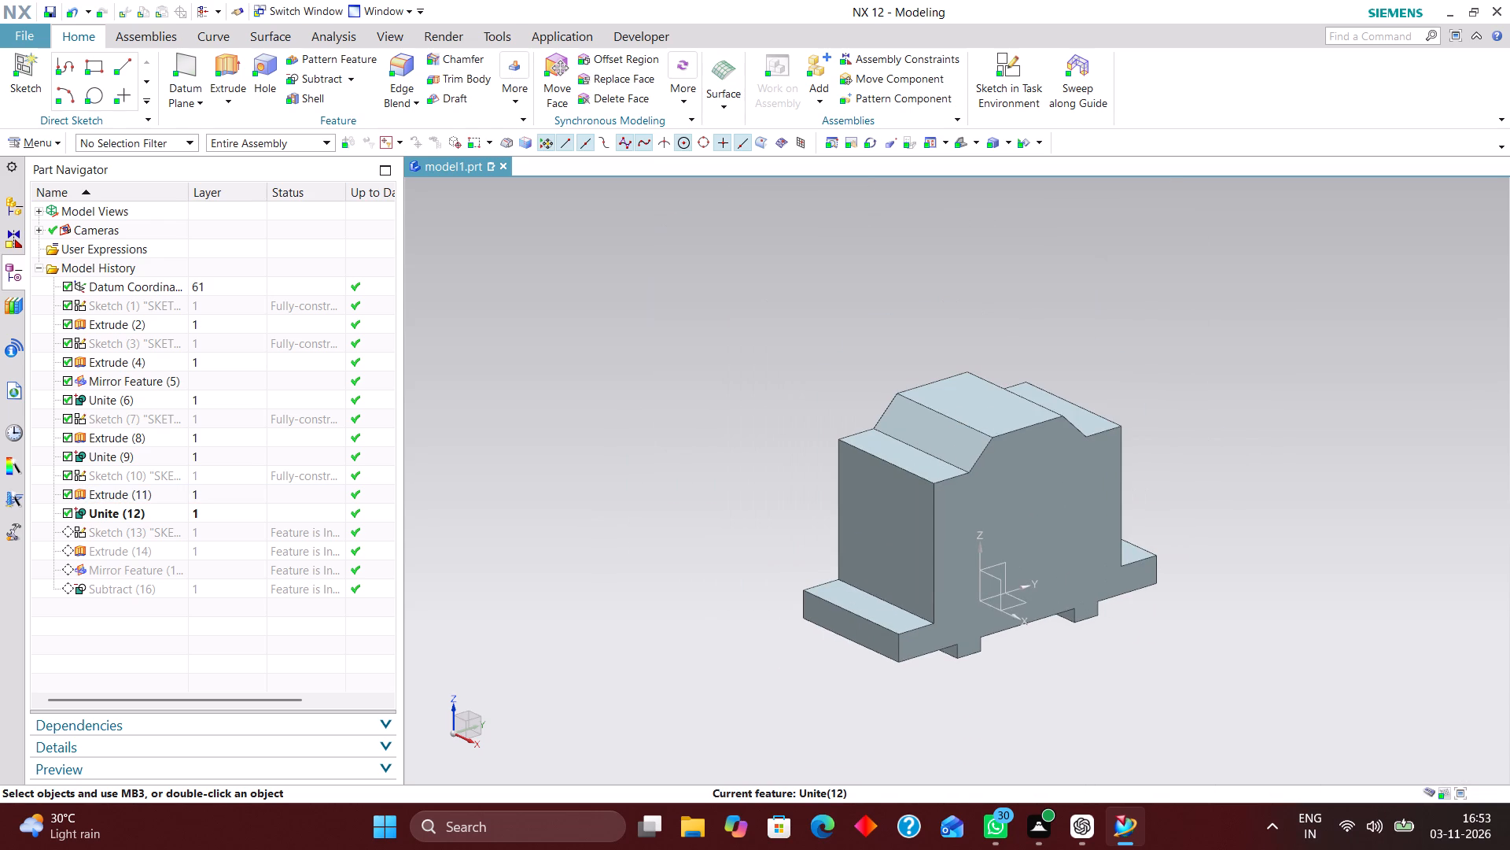
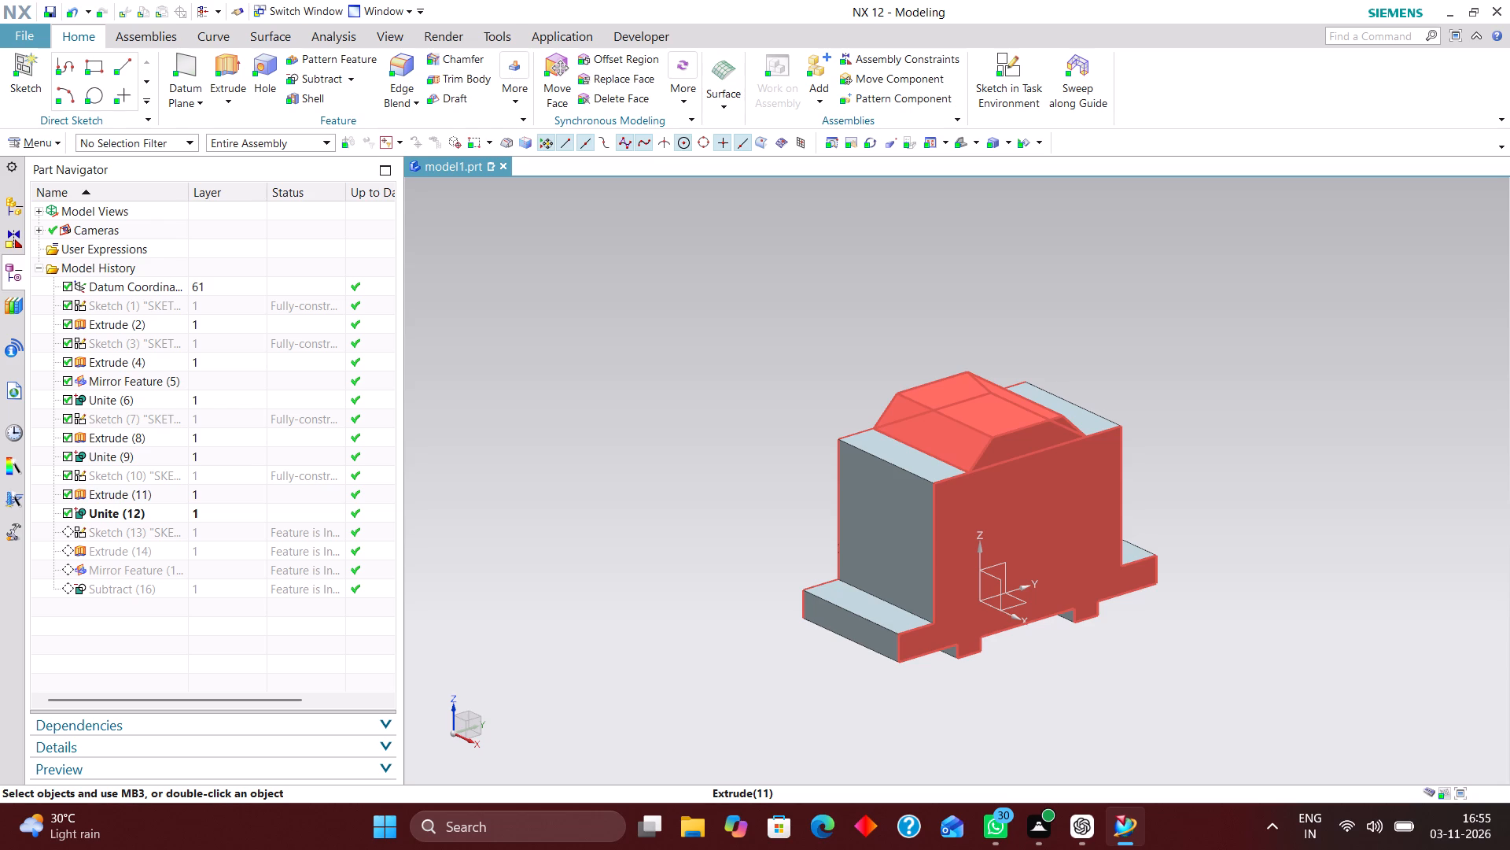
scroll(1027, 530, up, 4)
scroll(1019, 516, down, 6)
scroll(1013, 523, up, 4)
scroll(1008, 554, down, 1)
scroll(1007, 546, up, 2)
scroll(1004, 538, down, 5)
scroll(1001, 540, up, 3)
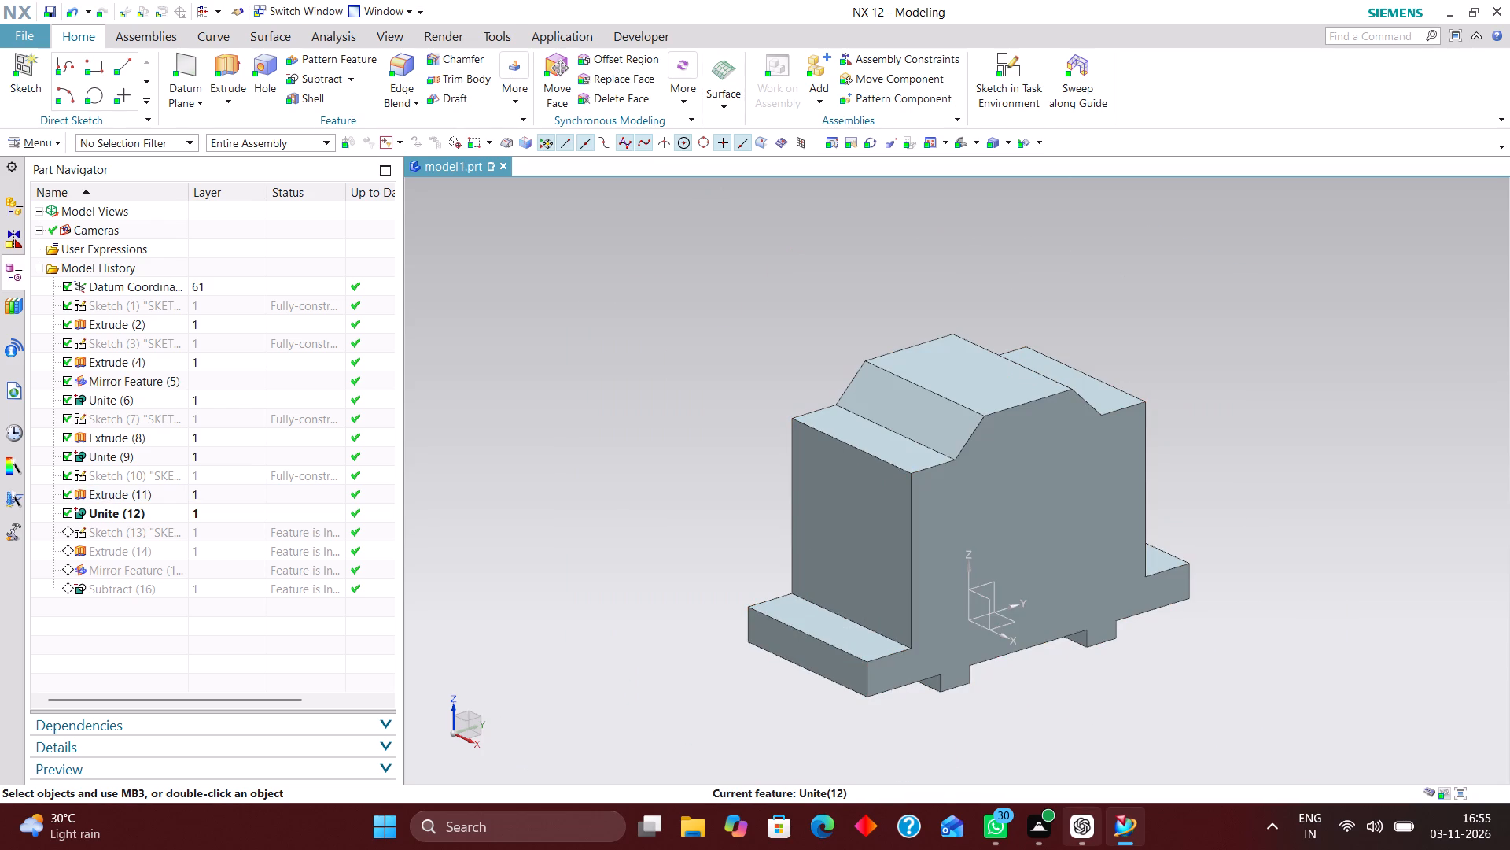
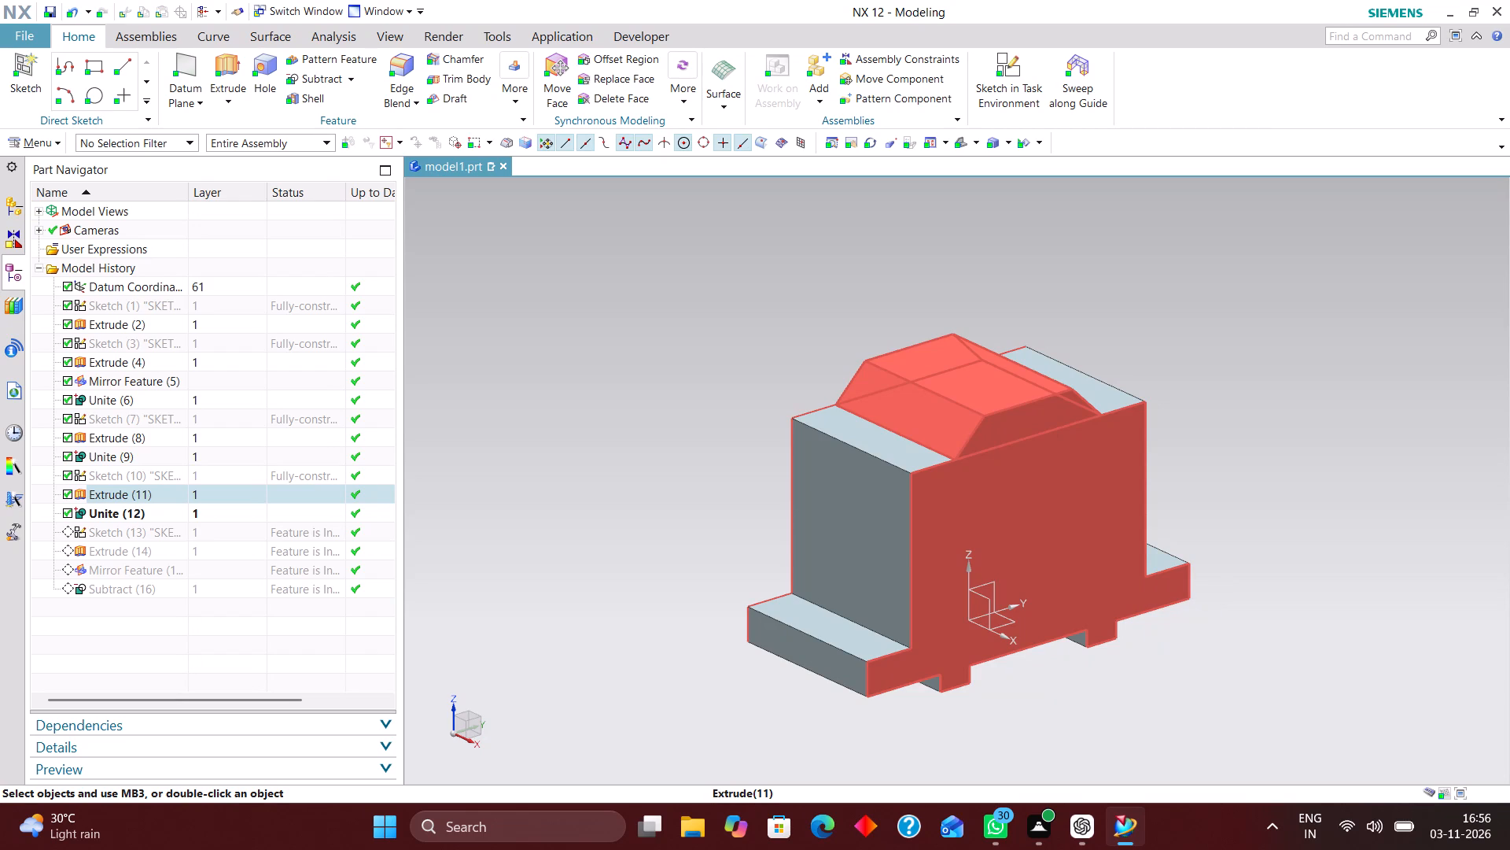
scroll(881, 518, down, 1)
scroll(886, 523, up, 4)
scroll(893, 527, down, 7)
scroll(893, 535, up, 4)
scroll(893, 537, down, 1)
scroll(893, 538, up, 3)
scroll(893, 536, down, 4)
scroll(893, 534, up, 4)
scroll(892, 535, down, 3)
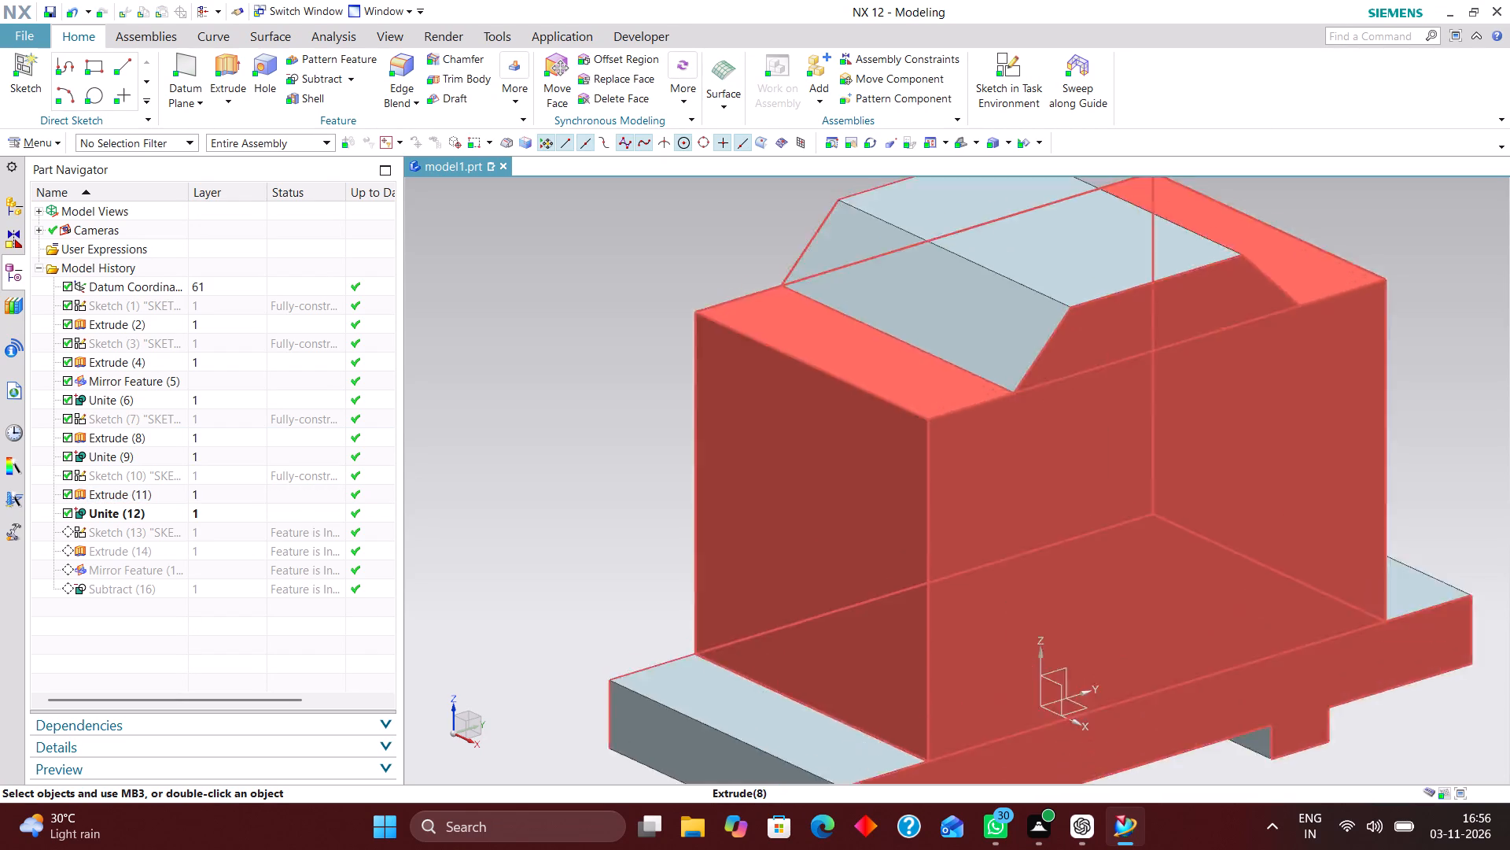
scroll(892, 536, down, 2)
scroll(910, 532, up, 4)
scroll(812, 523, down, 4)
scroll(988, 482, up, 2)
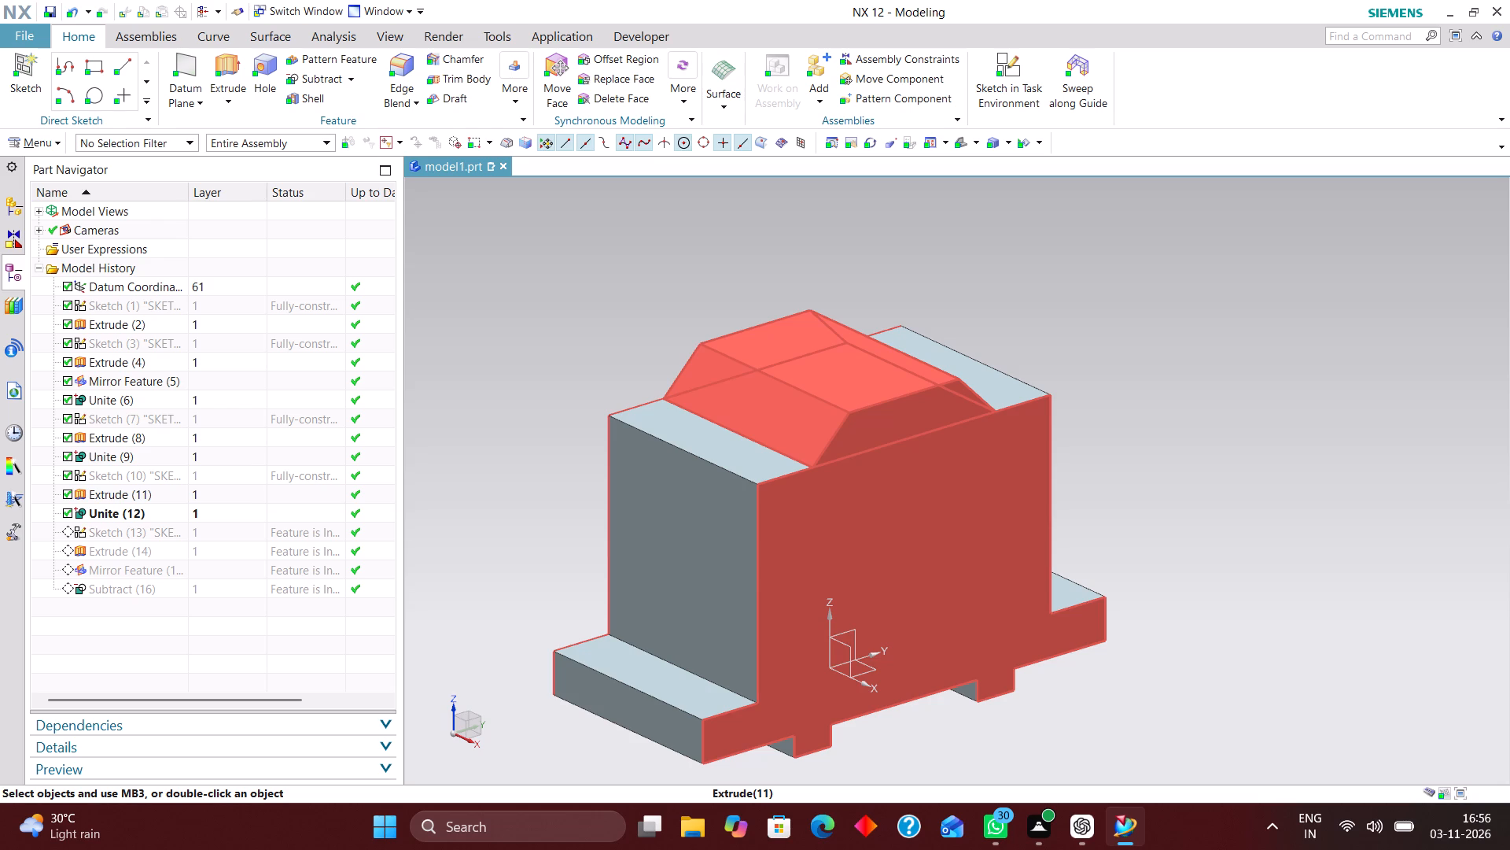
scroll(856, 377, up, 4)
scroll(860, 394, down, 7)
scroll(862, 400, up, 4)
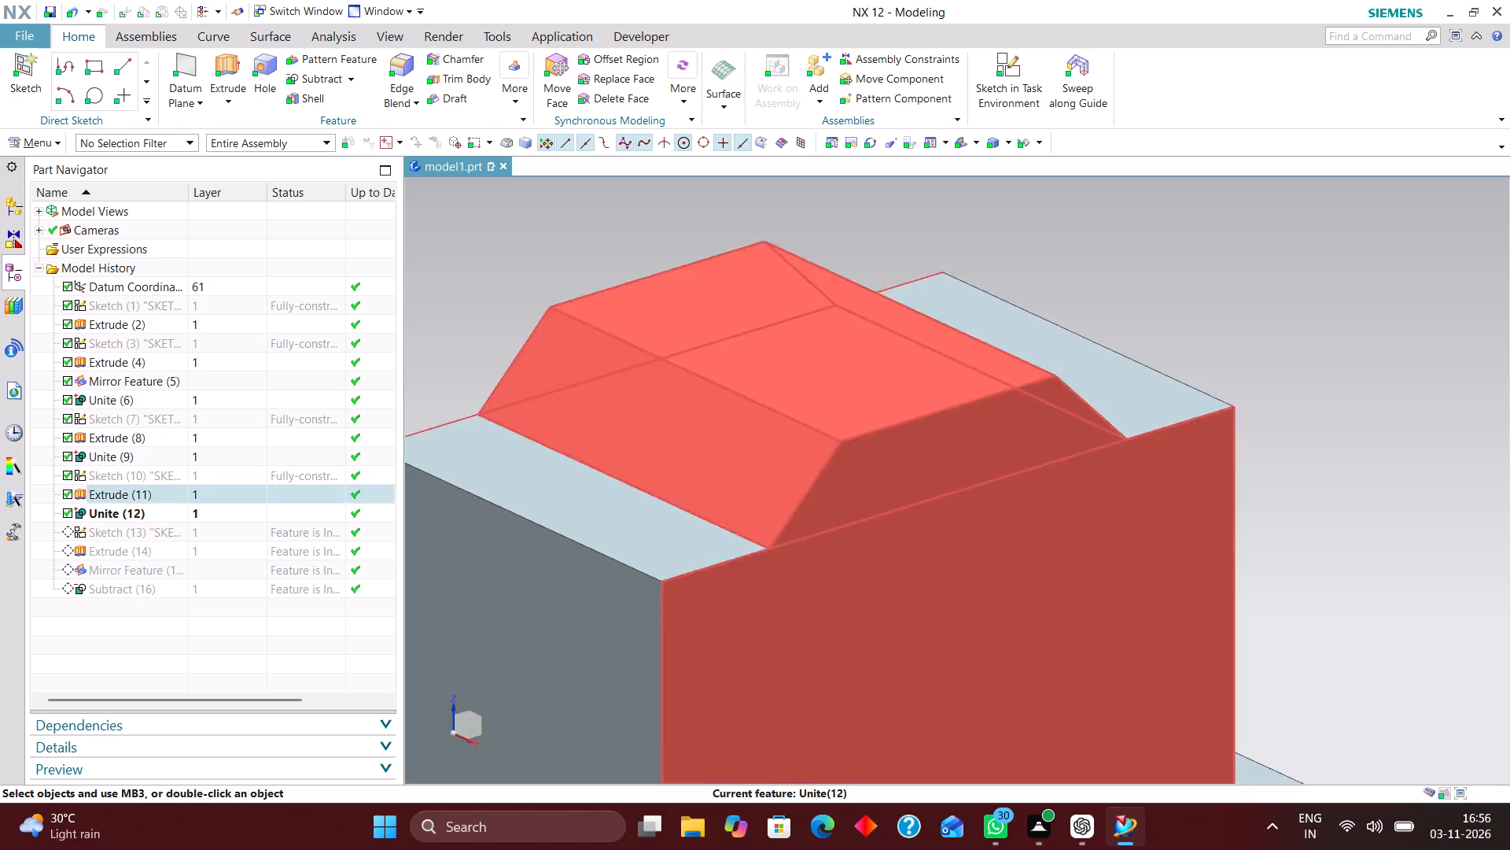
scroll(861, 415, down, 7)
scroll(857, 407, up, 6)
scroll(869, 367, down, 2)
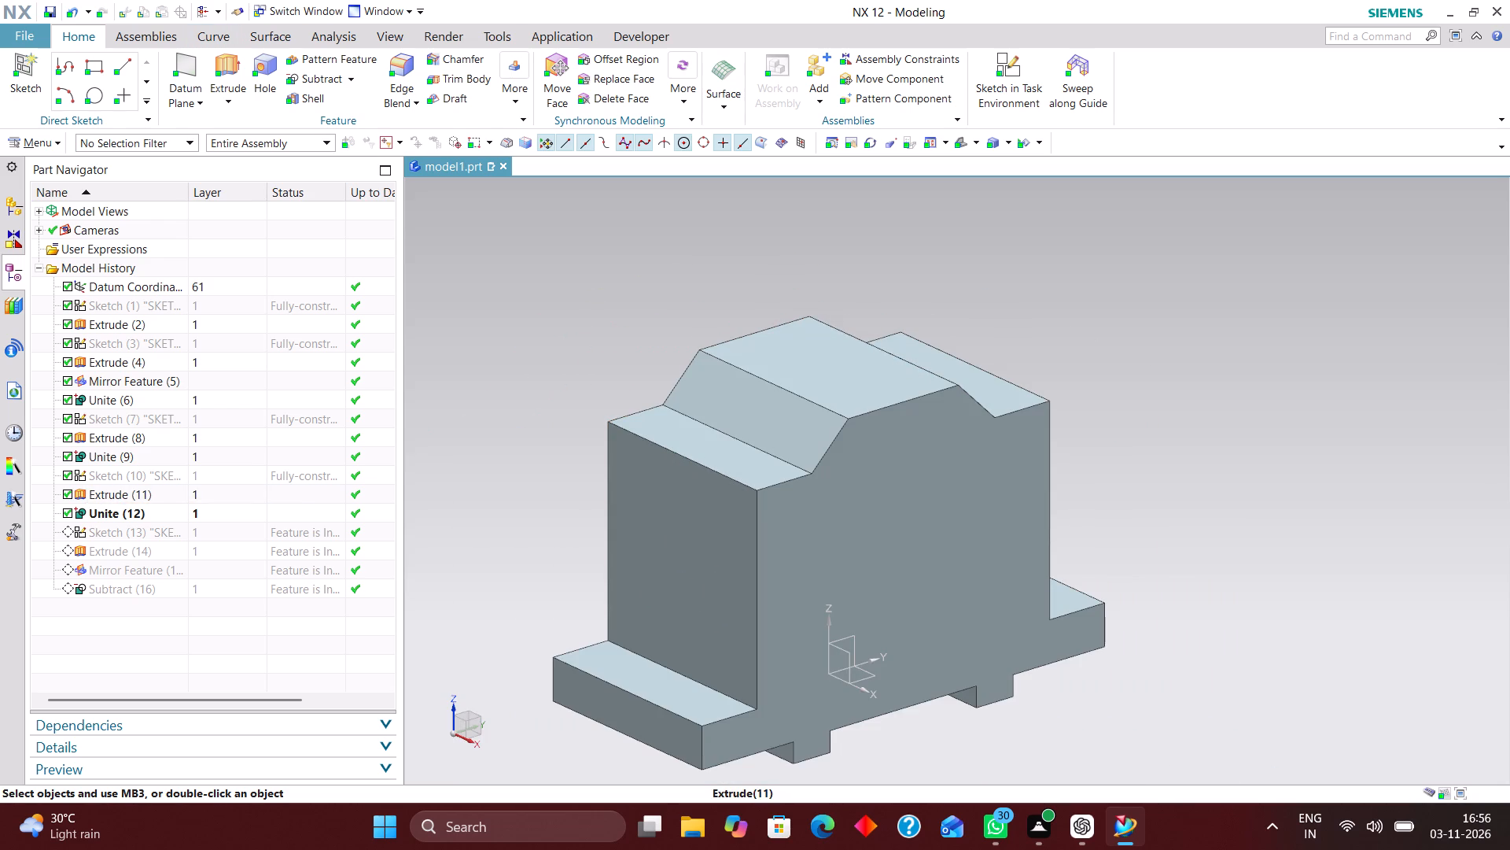
Start a Hole on the block's front profile face, place its centre point and constrain it onto the vertical Z axis.
click(271, 65)
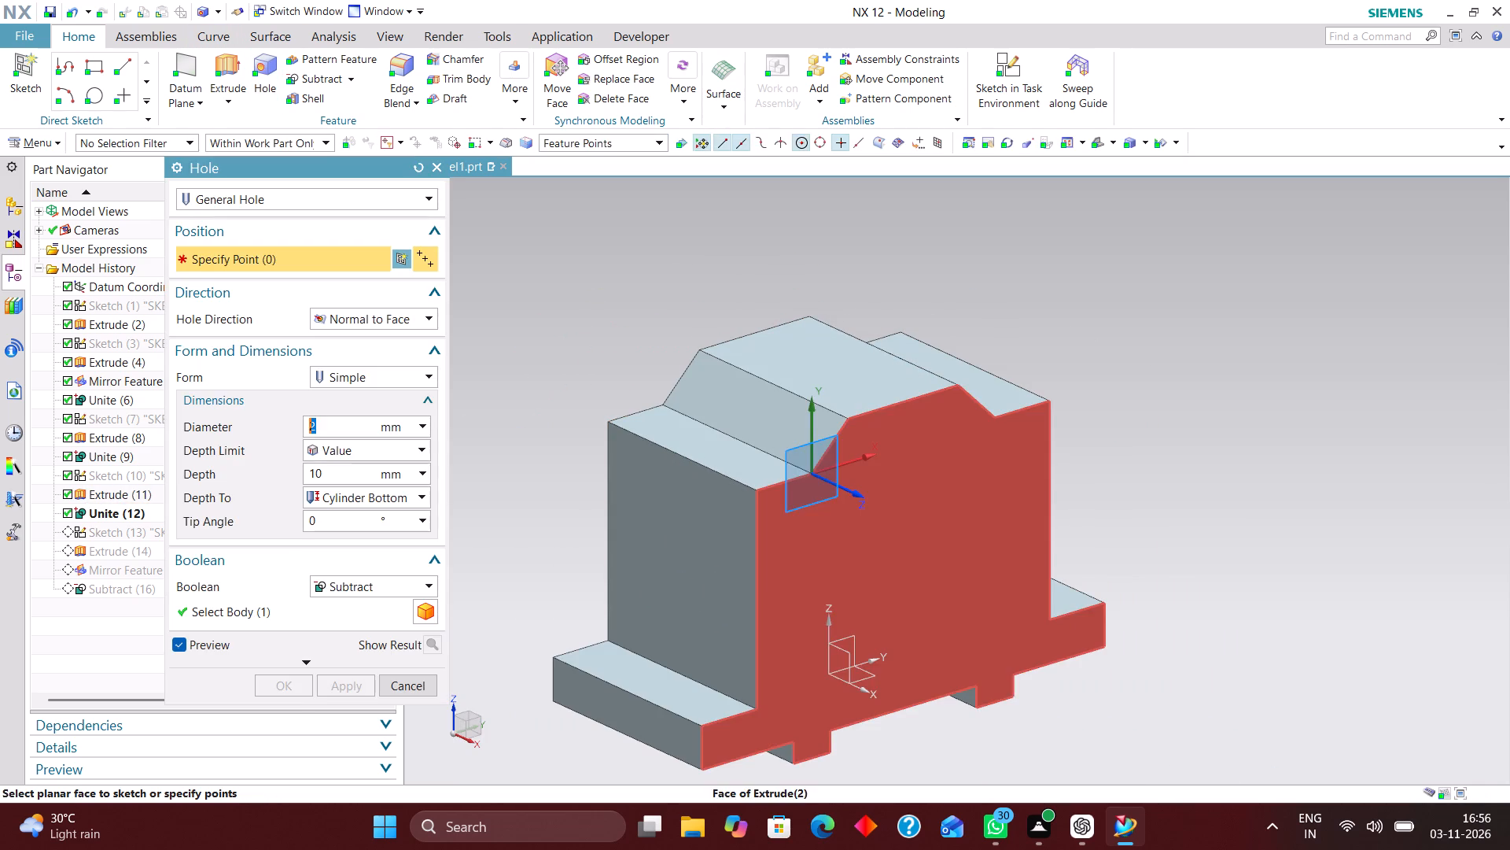
click(898, 546)
scroll(635, 460, down, 3)
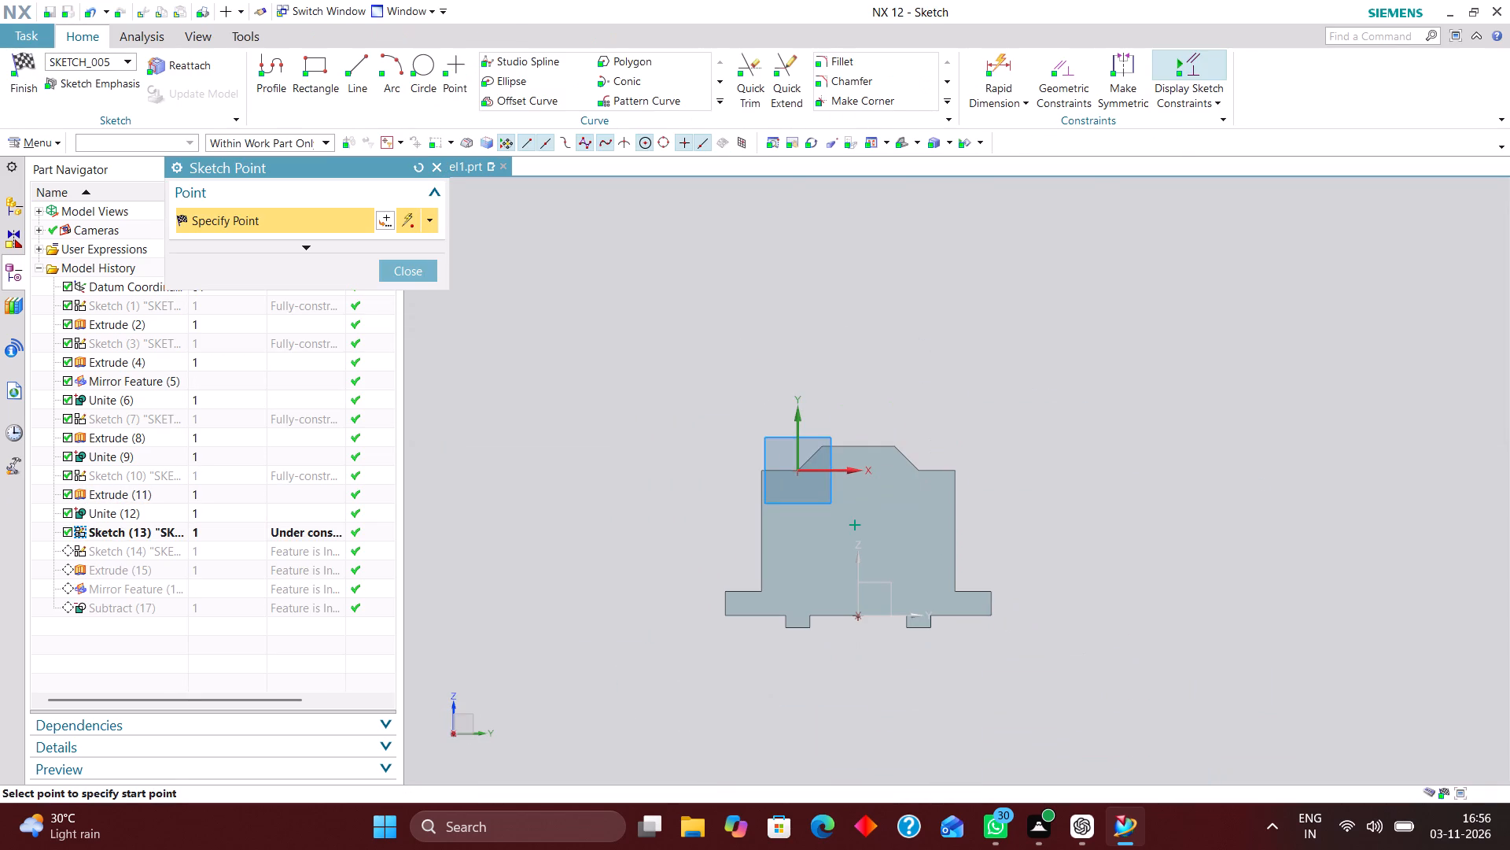
click(1063, 78)
scroll(866, 554, up, 3)
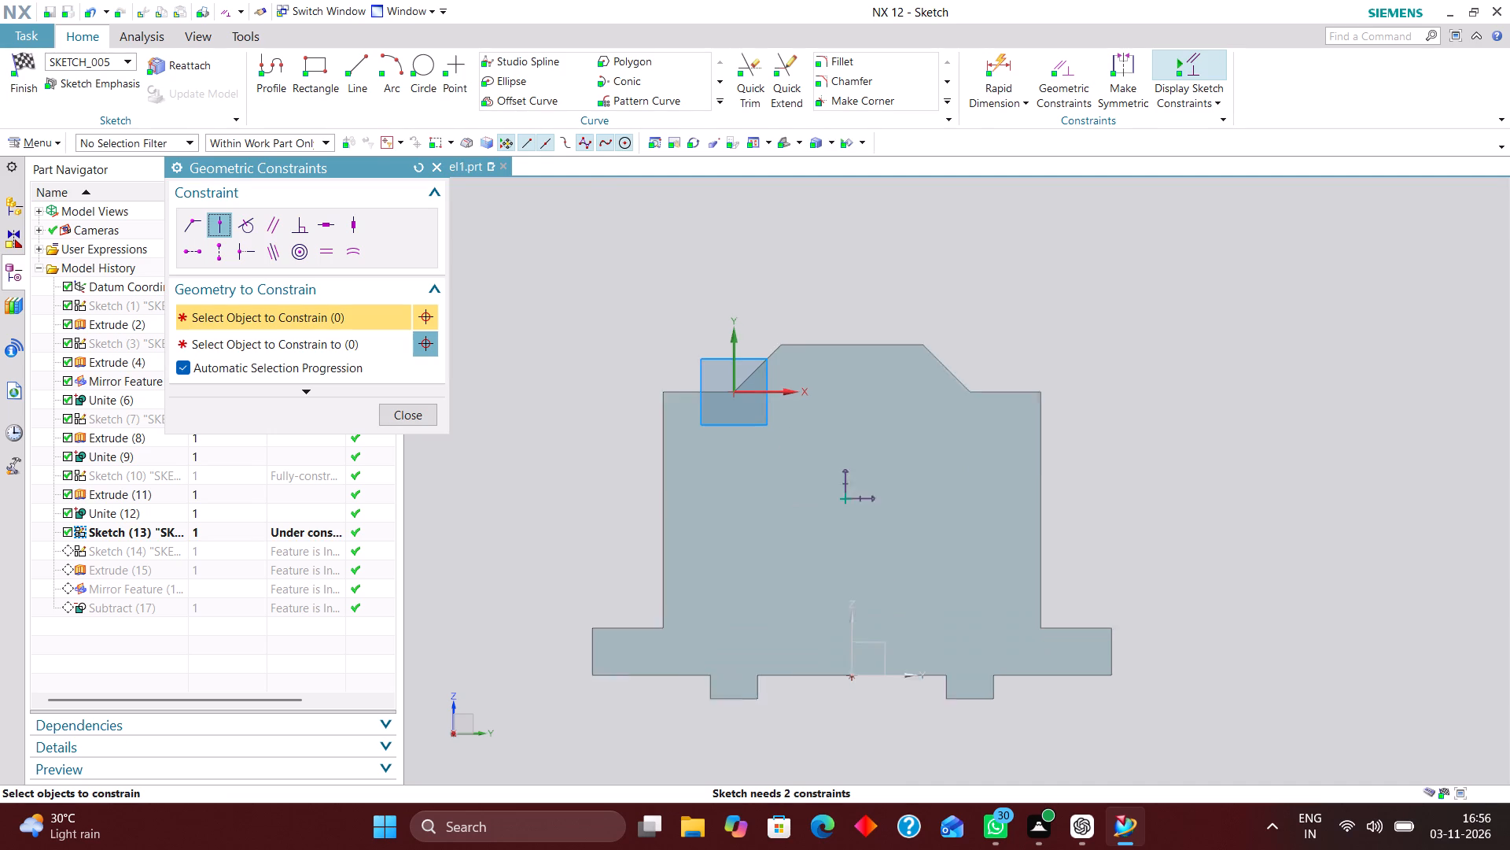
scroll(862, 545, up, 1)
click(839, 486)
click(853, 656)
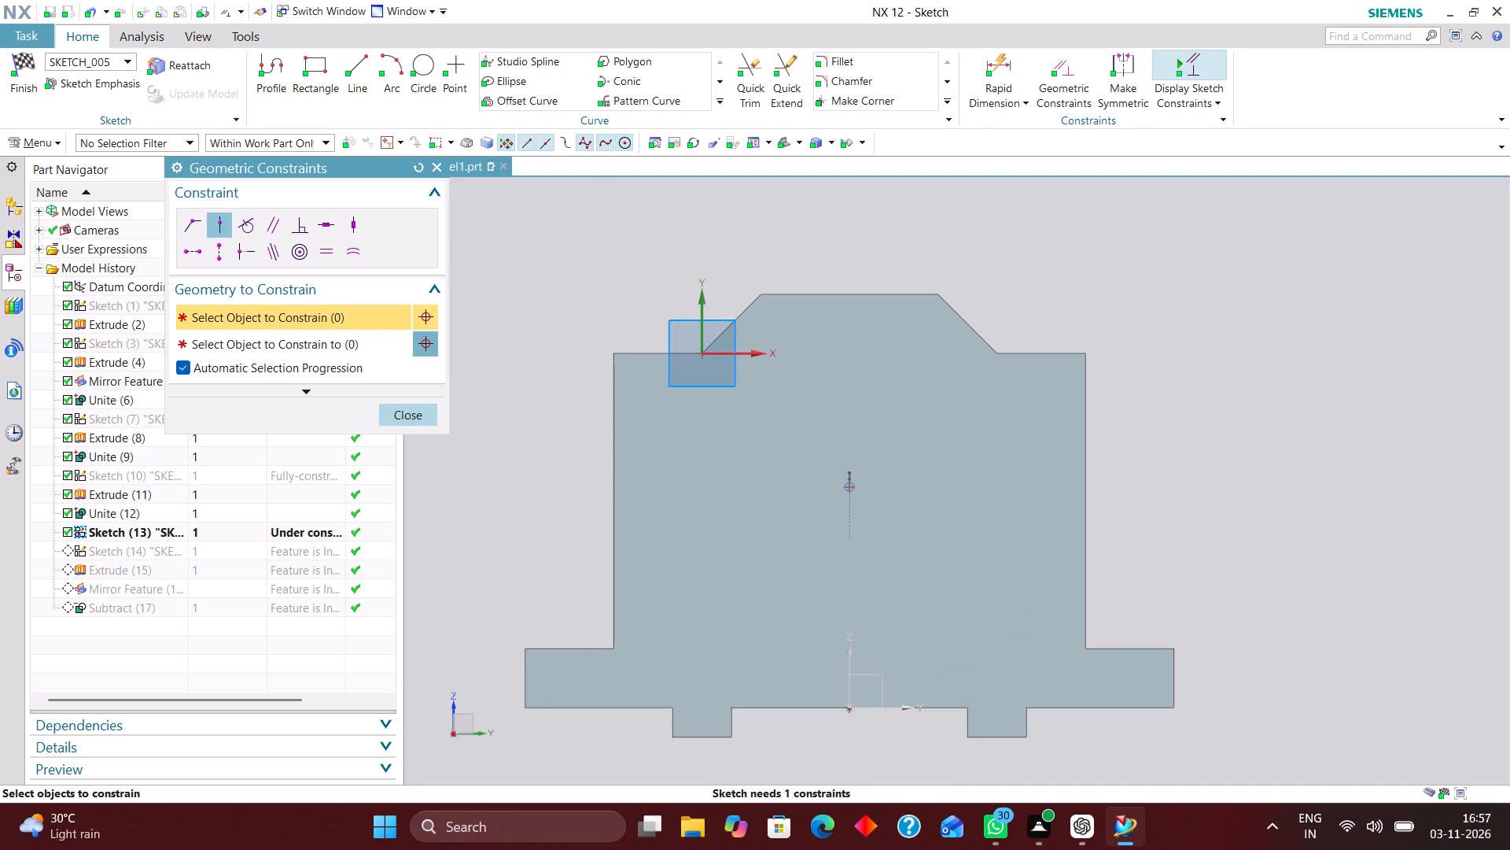
Dimension the hole point's height from the bottom of the base foot and set it to 45 mm.
click(1005, 69)
click(1029, 738)
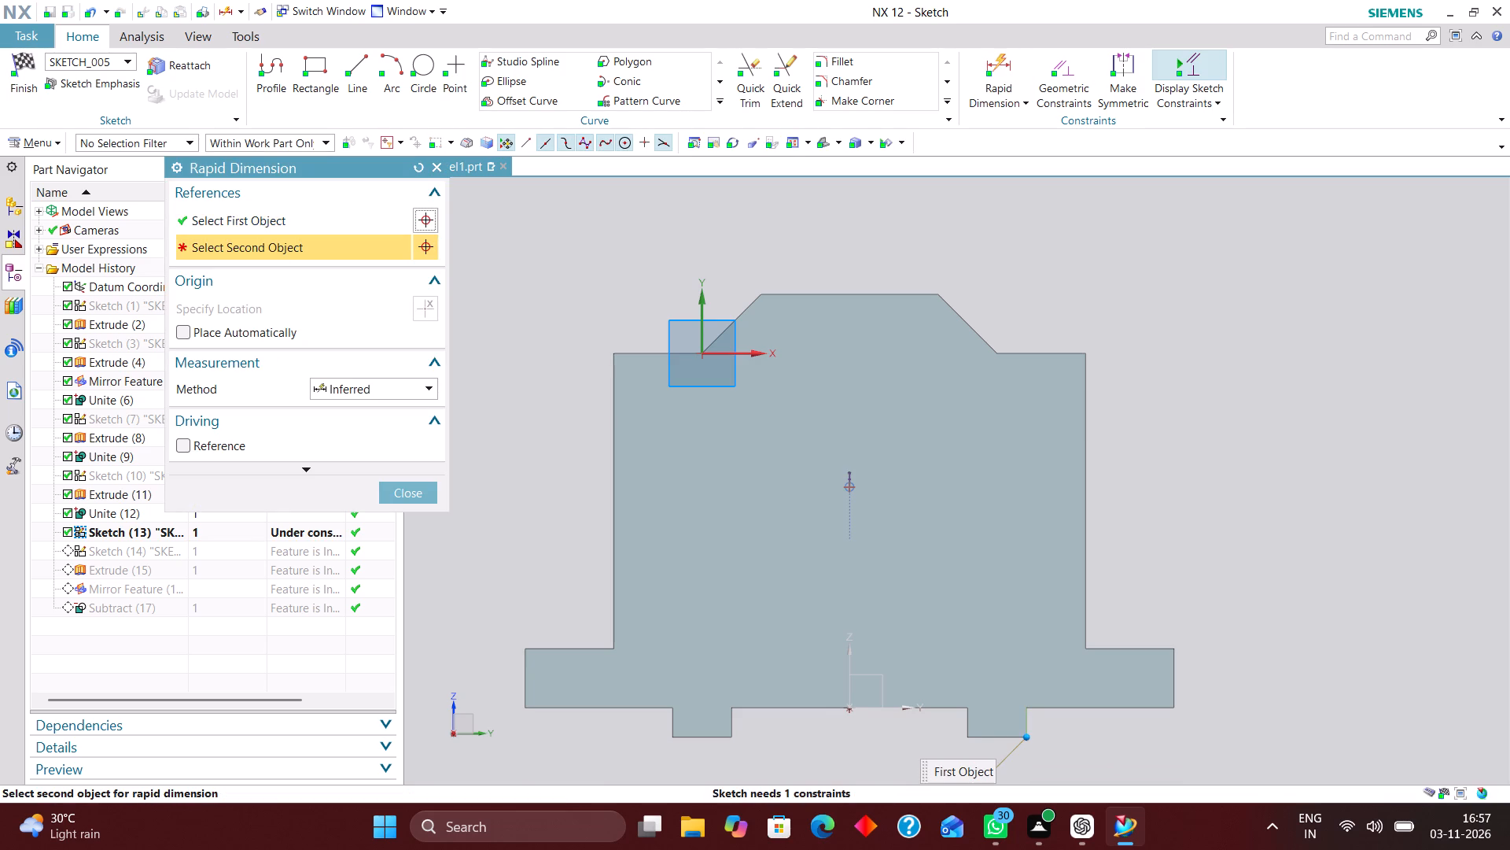
click(851, 484)
click(1346, 609)
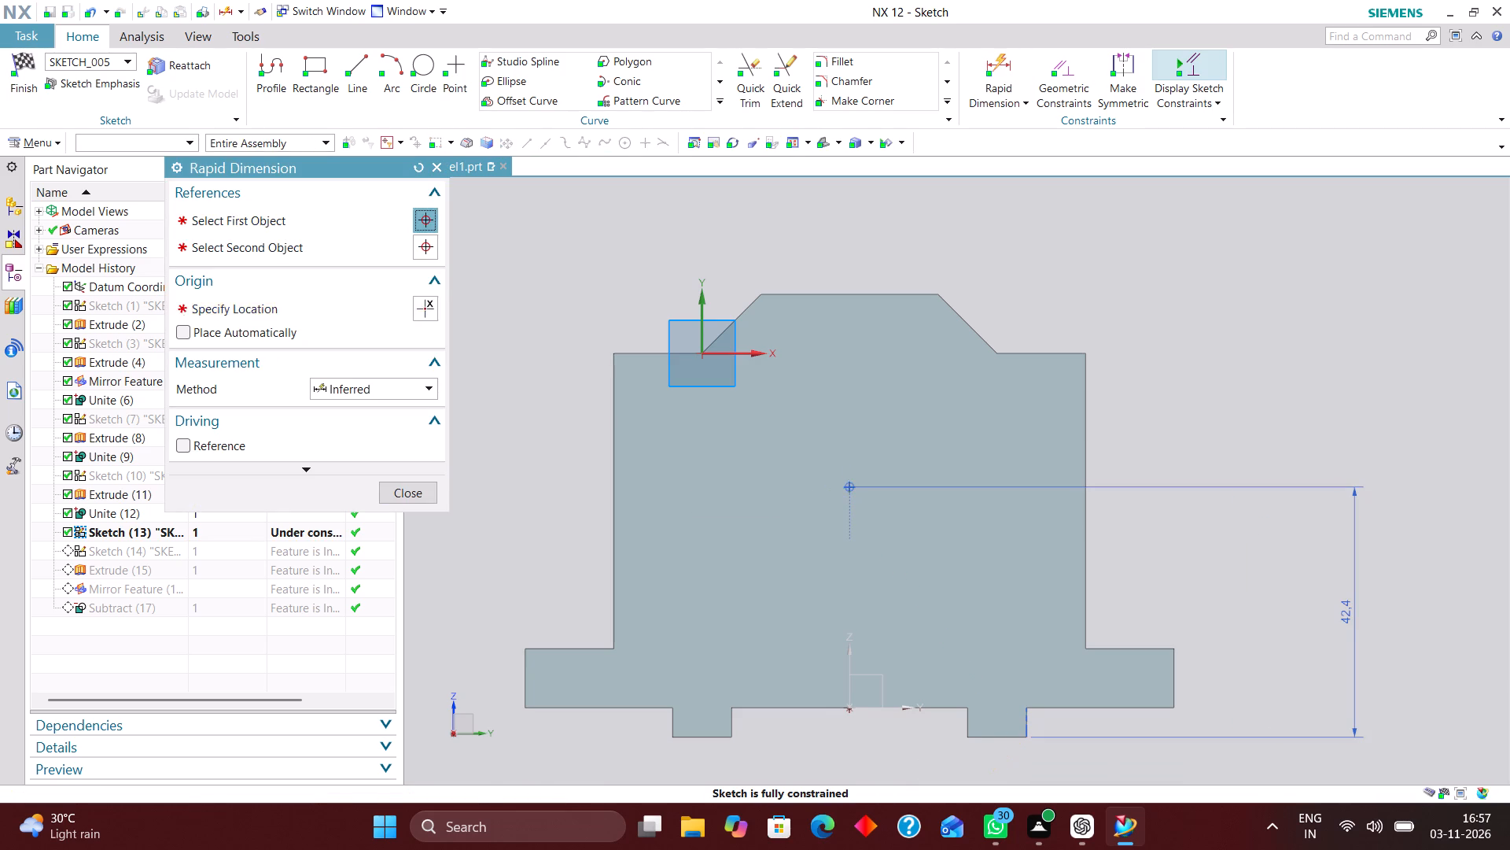
text(25)
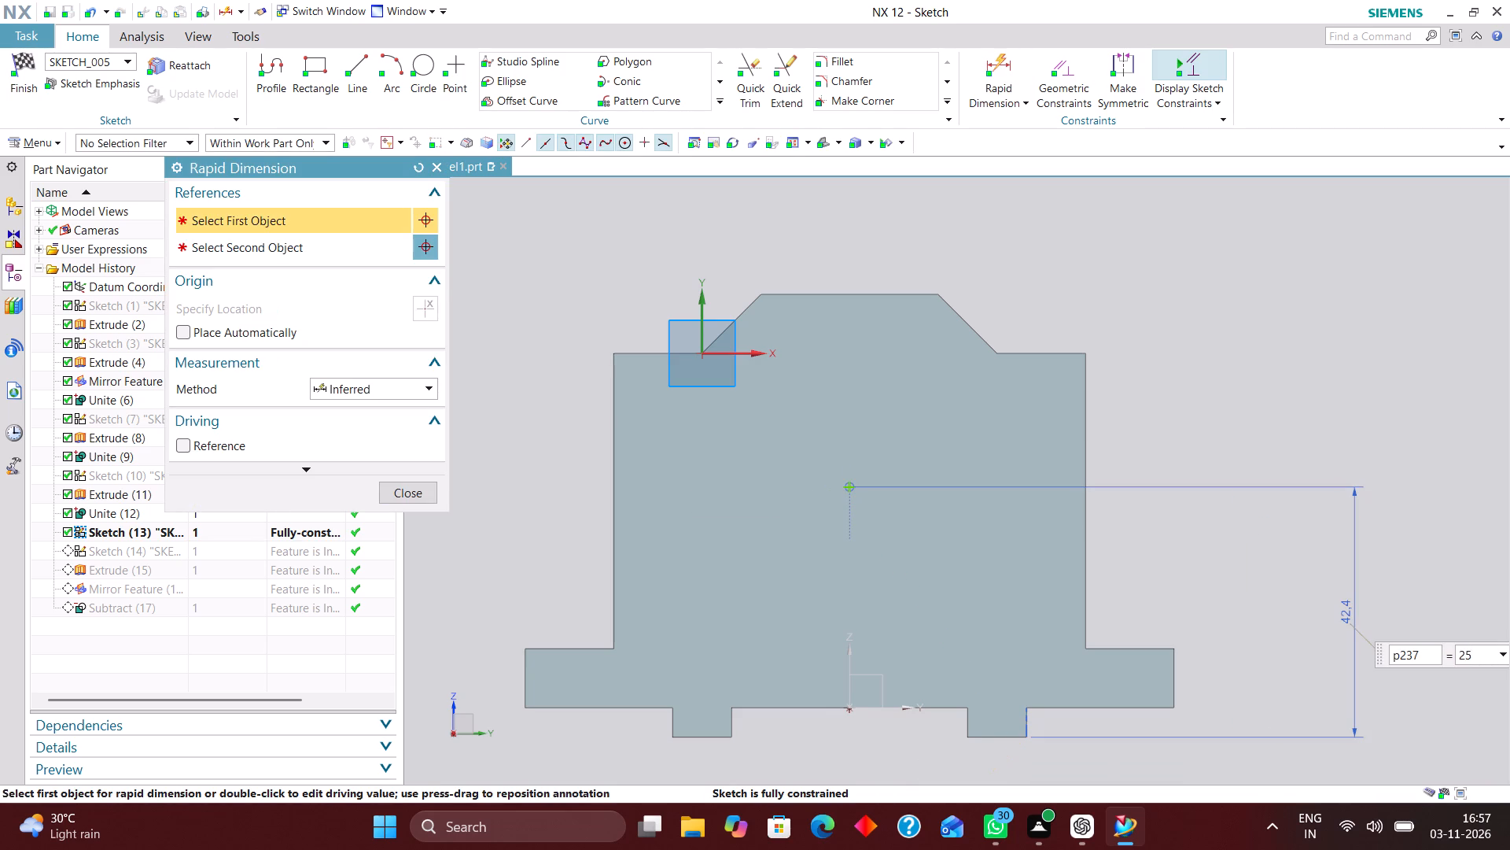
key(BackSpace)
key(BackSpace)
text(45)
key(Return)
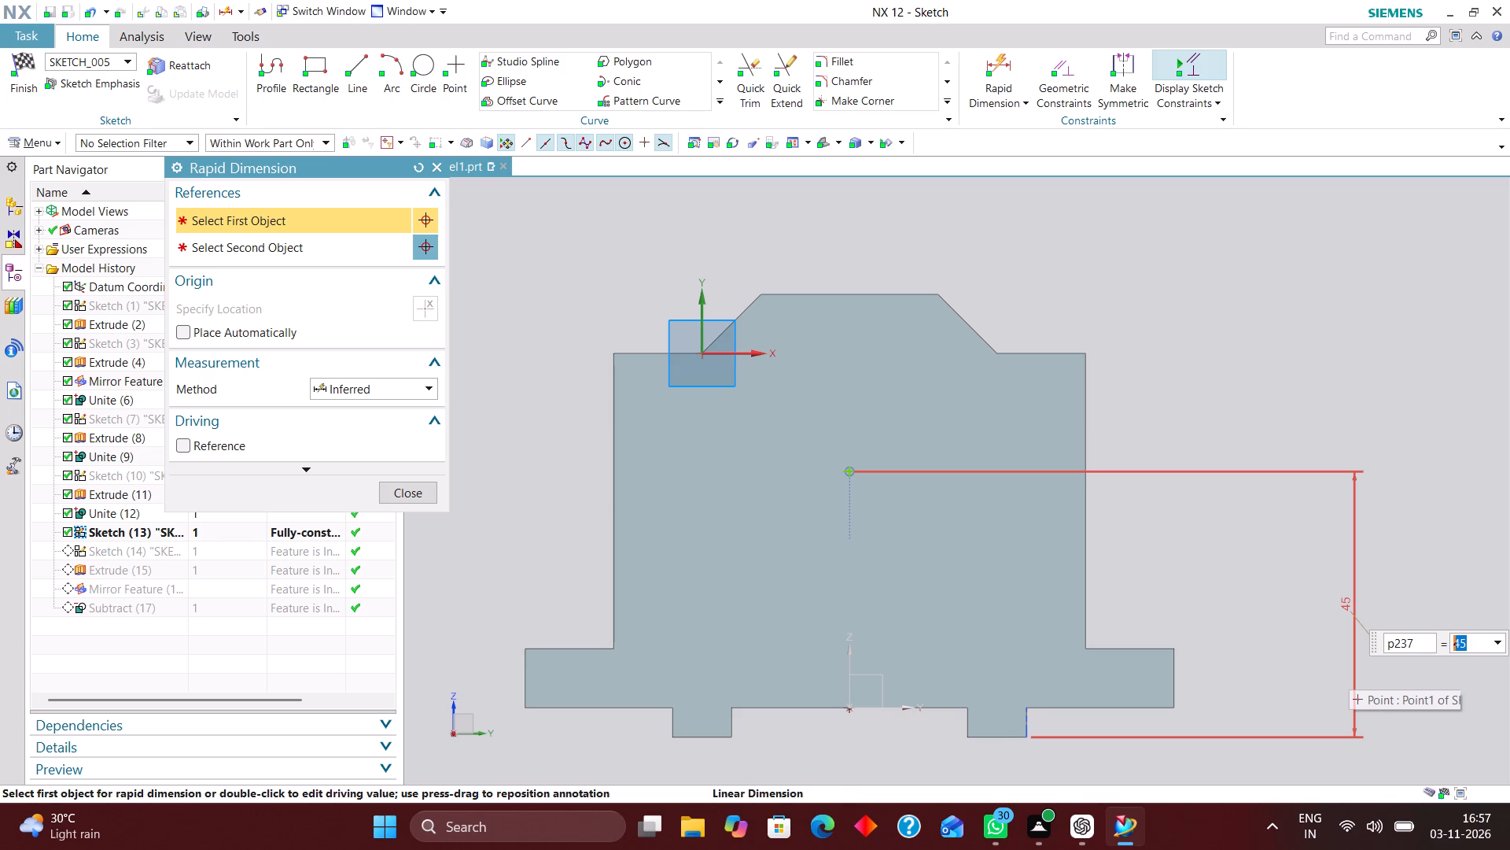
Replace the 45 mm dimension with a 20 mm dimension from the block's upper shoulder line to the hole point, and finish the sketch.
click(746, 350)
click(848, 471)
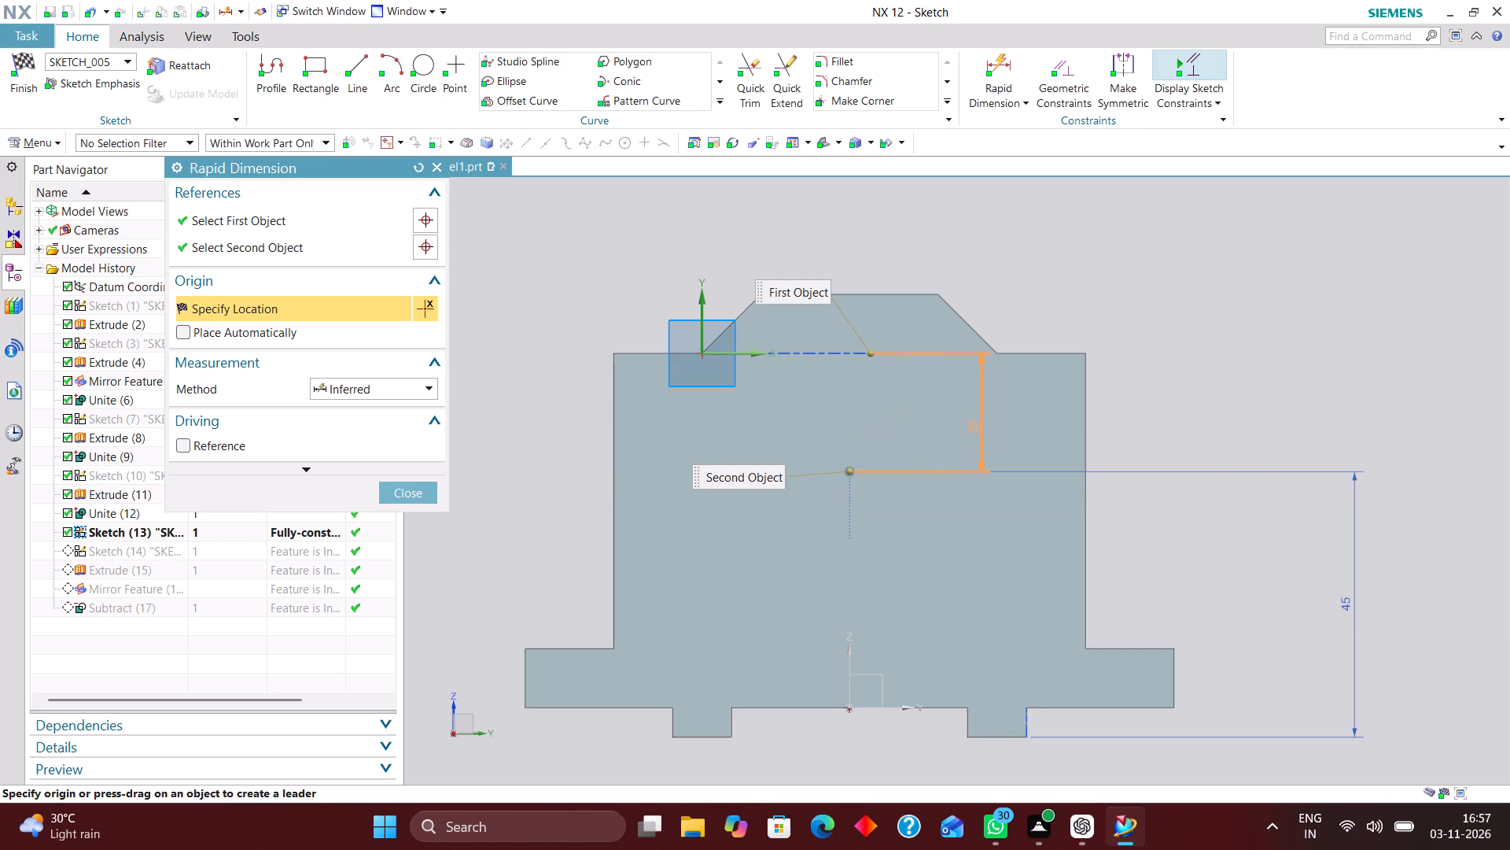
click(973, 427)
click(761, 450)
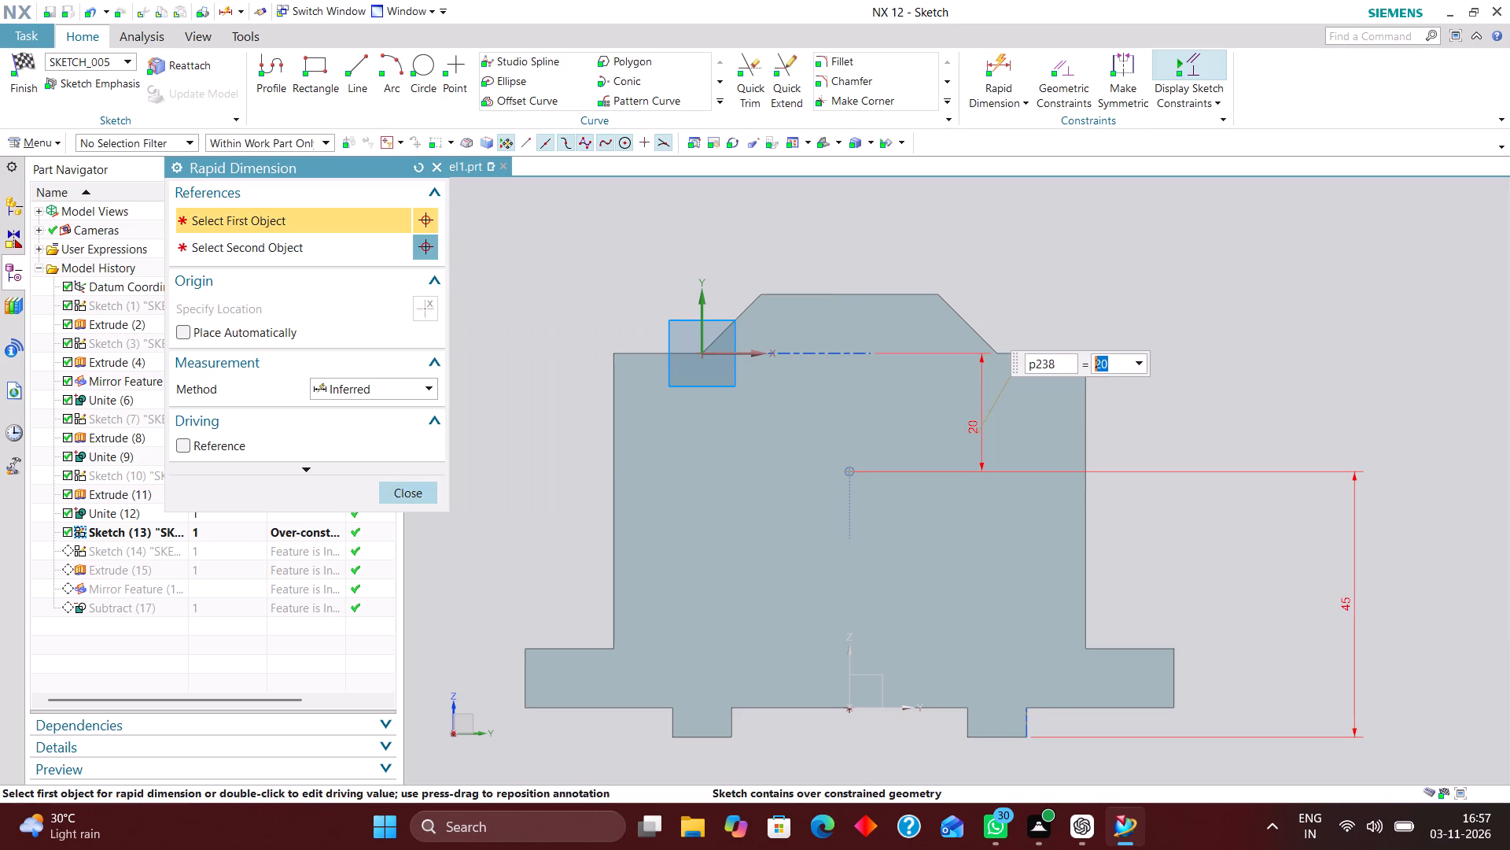
click(411, 488)
right_drag(1353, 614, 1220, 630)
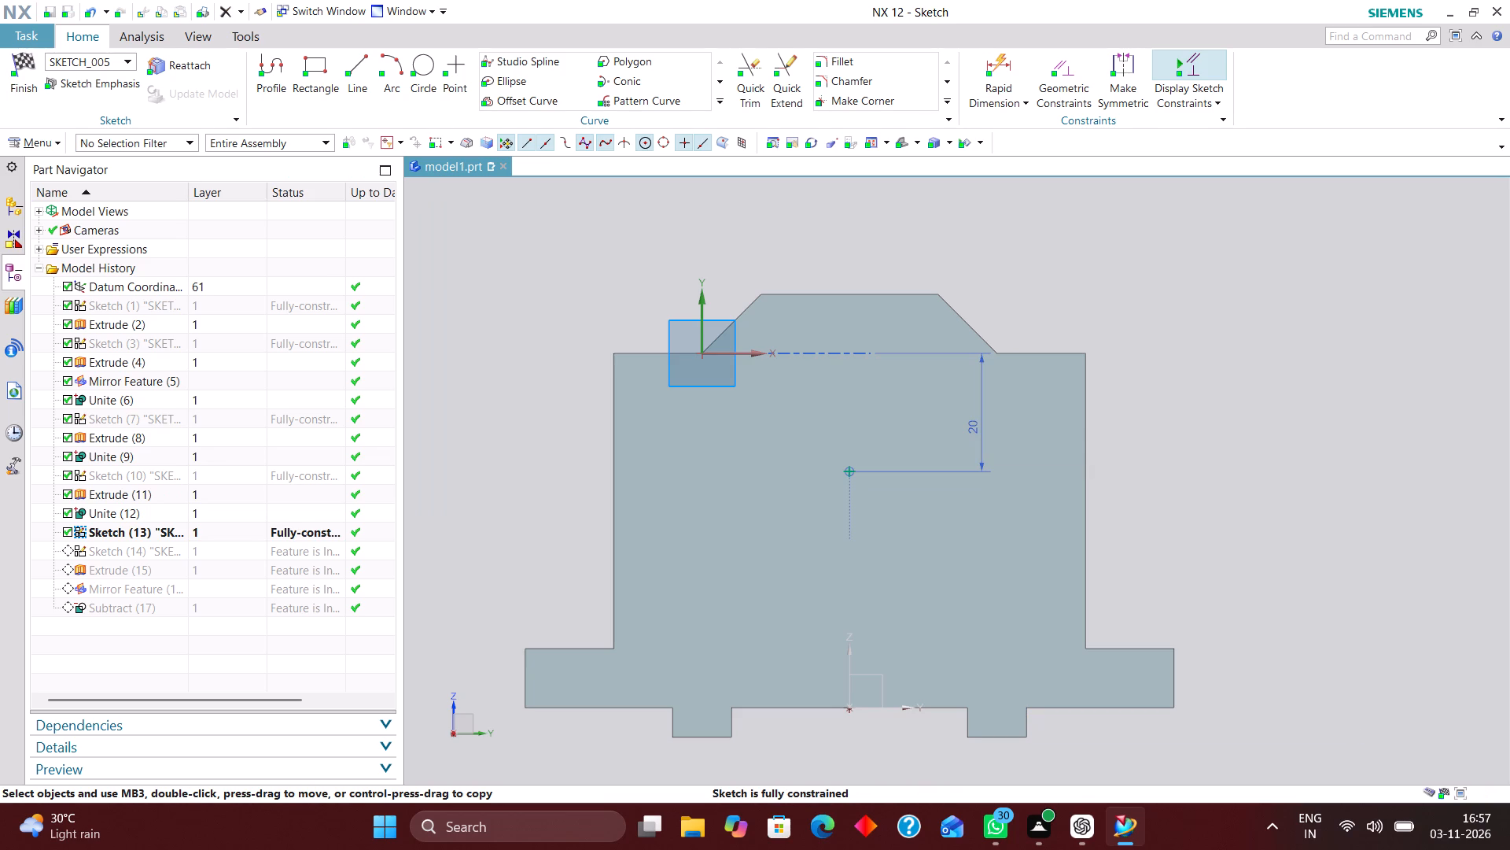
click(14, 65)
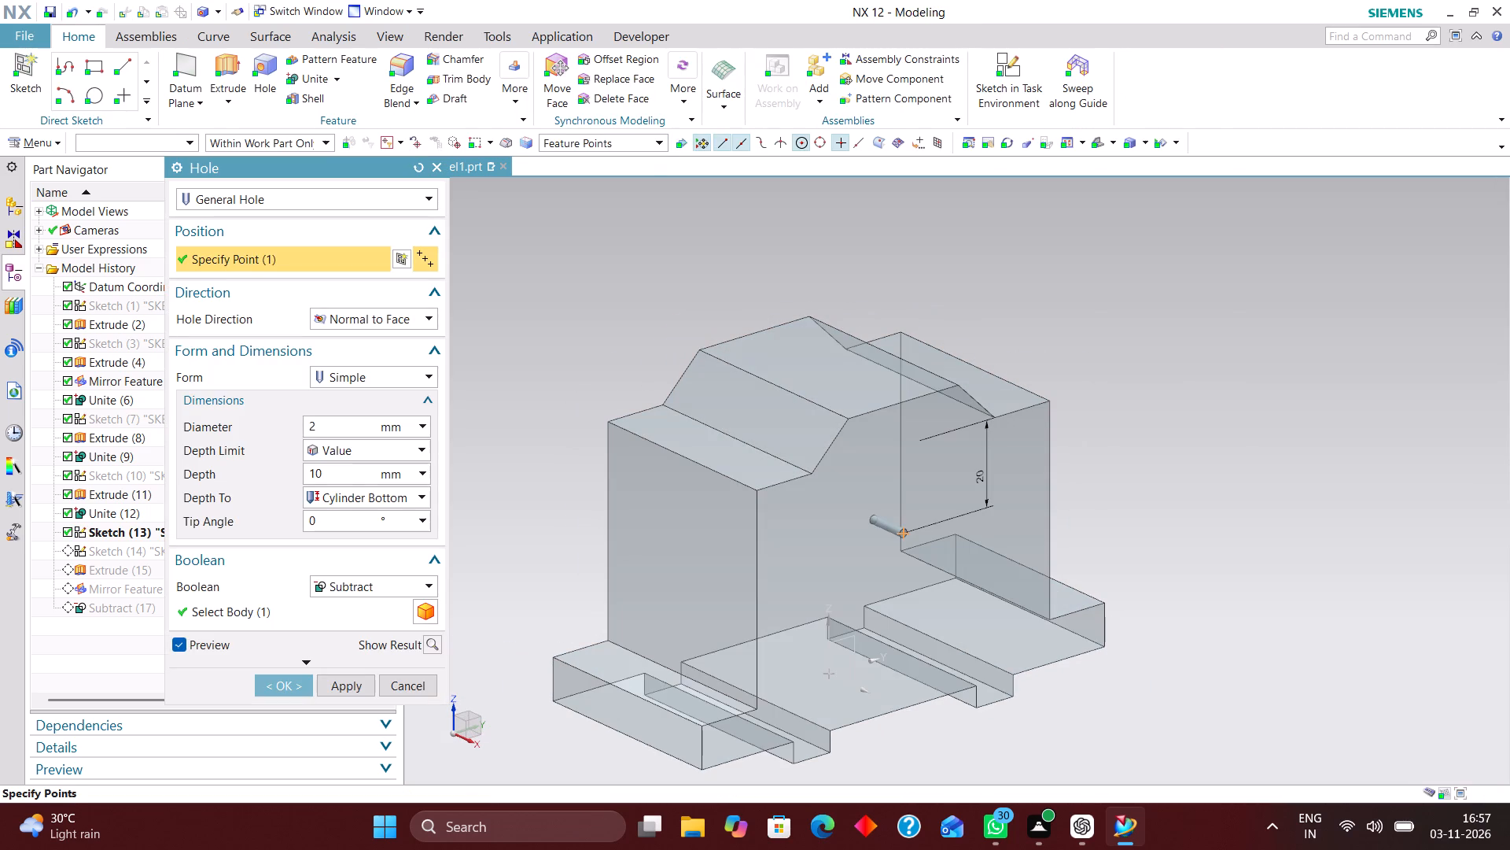
Set the simple hole's diameter to 26 mm with depth limit Through Body, and create it as a subtraction.
drag(327, 420, 222, 419)
text(26)
key(Return)
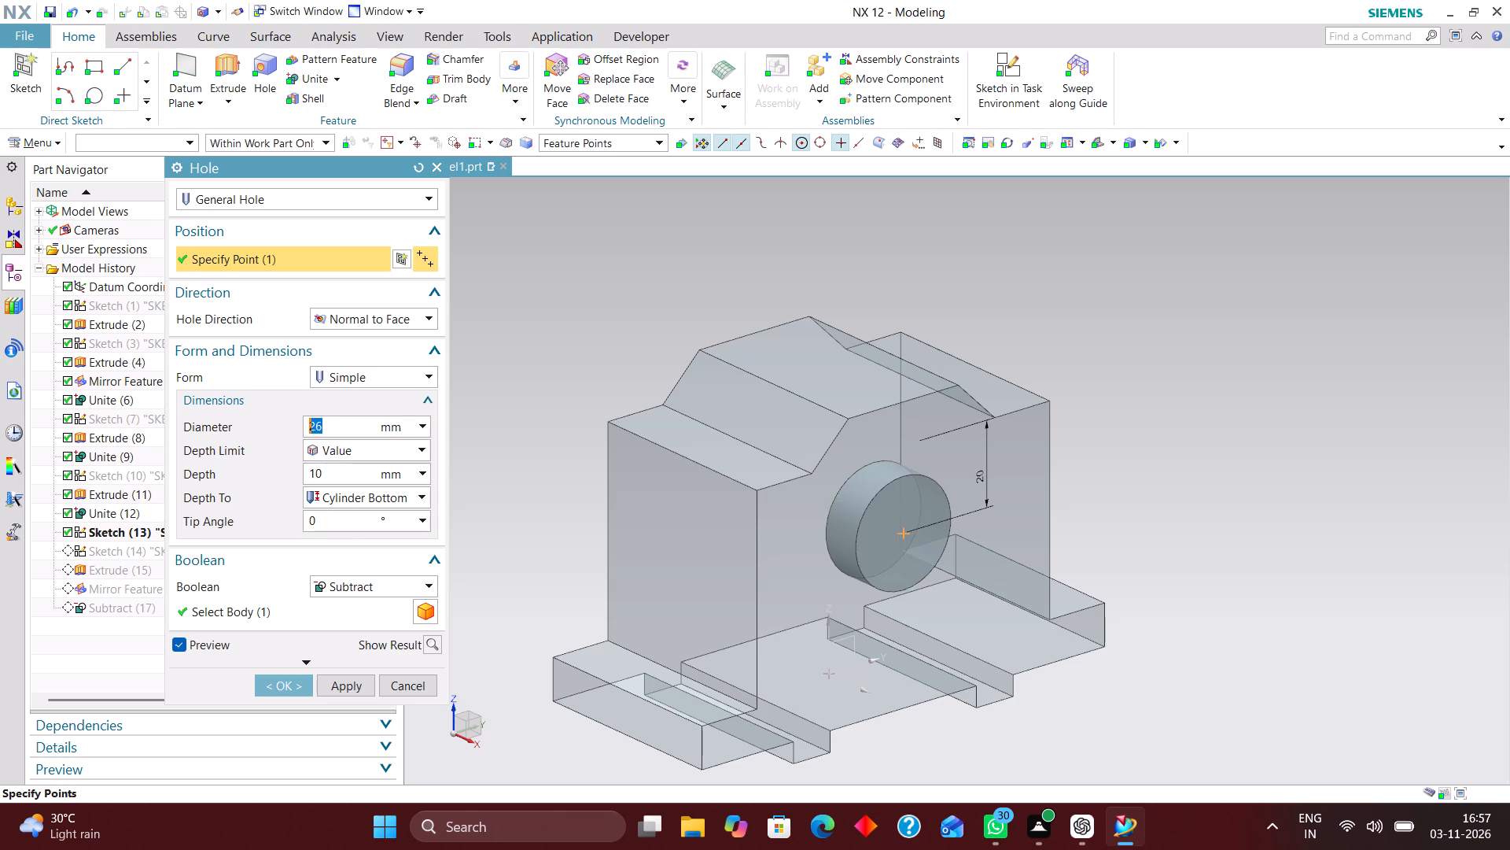
click(361, 448)
click(362, 519)
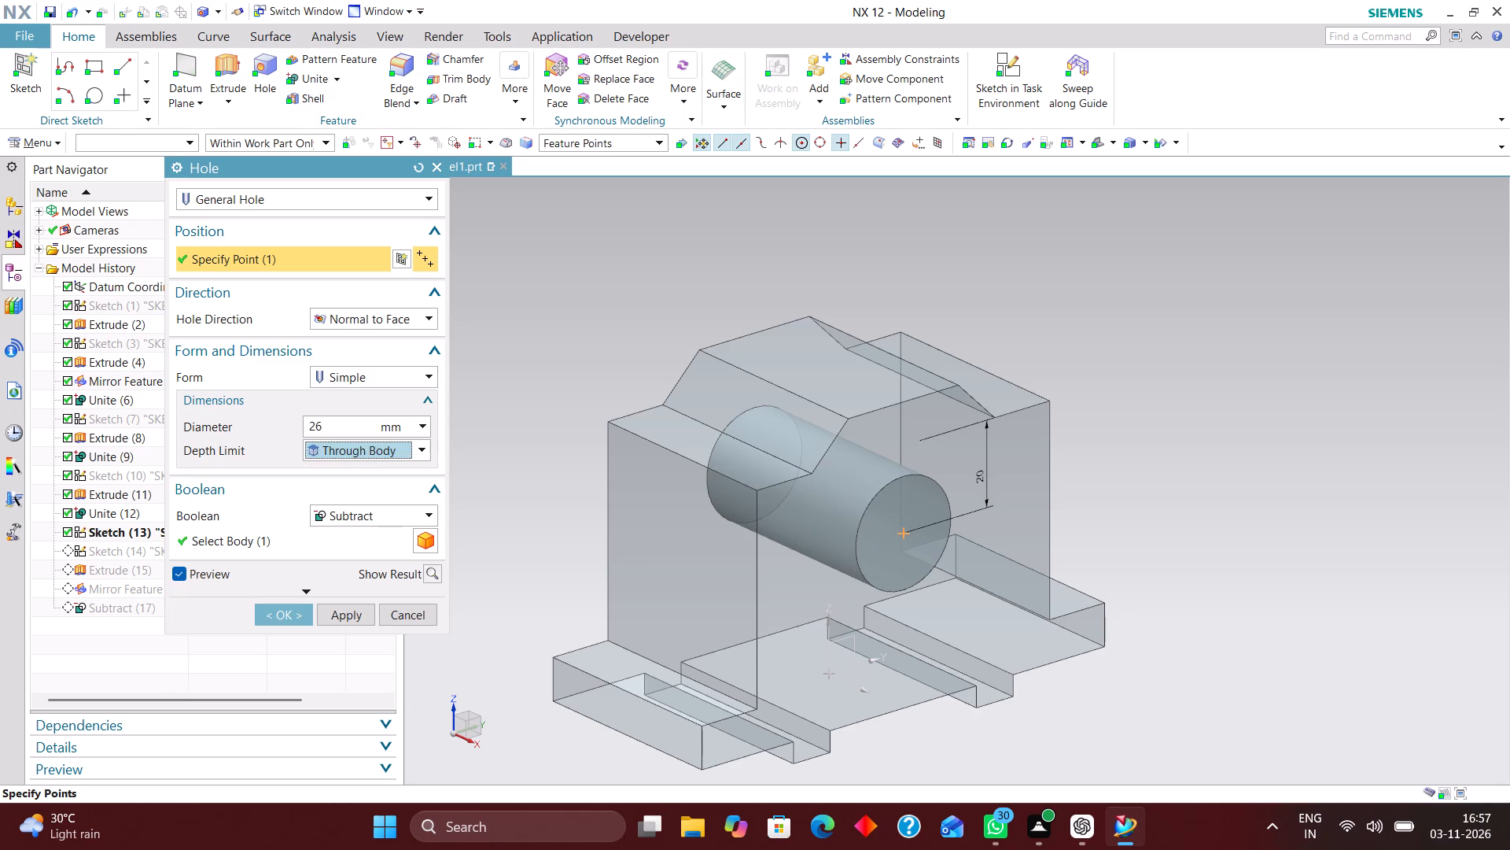
middle_drag(1229, 412, 1228, 404)
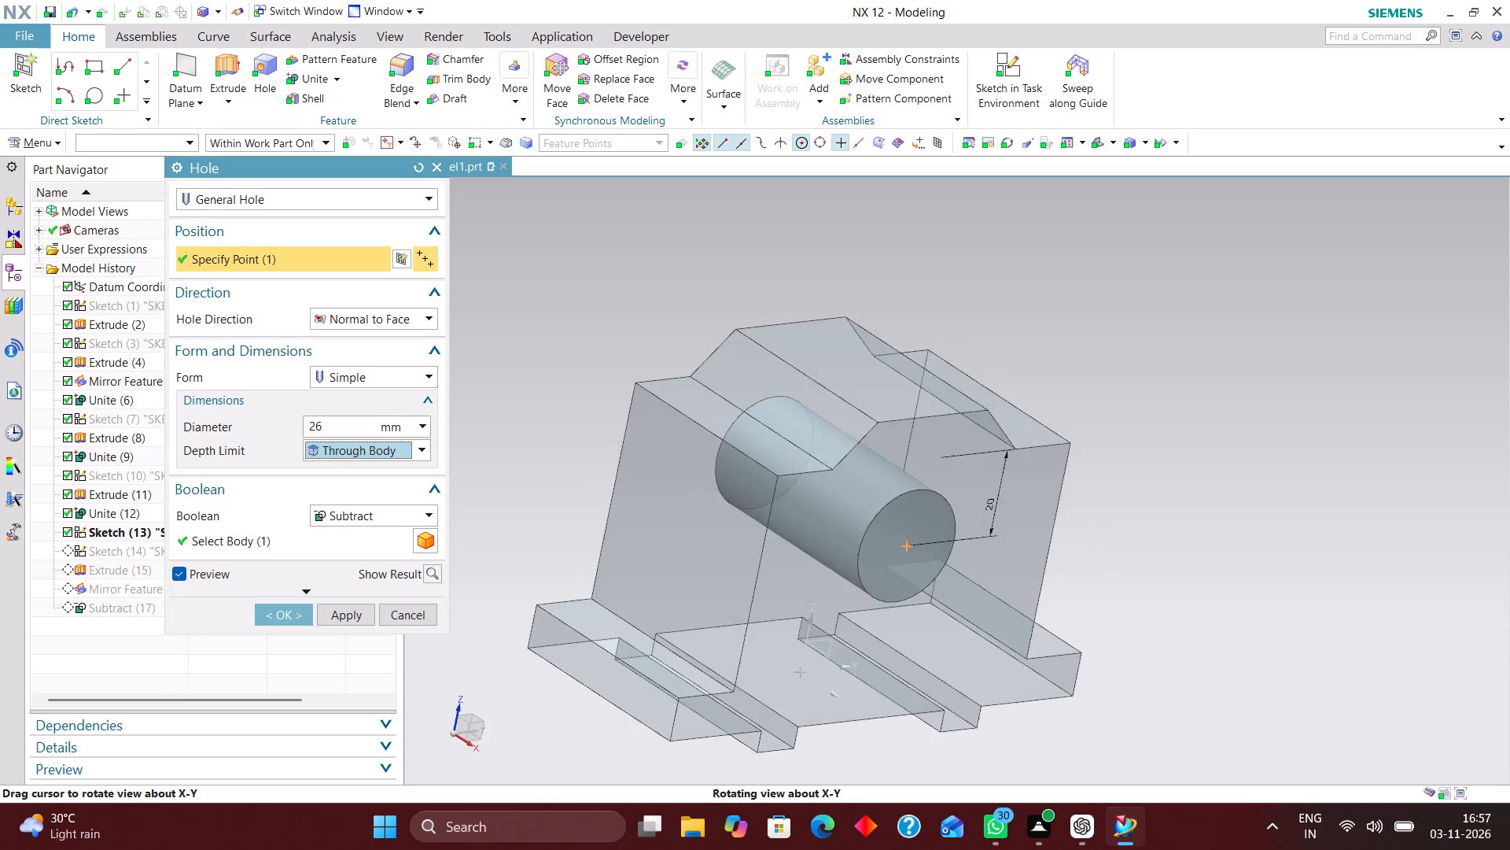
middle_drag(1228, 404, 1213, 395)
scroll(1213, 395, up, 1)
click(277, 619)
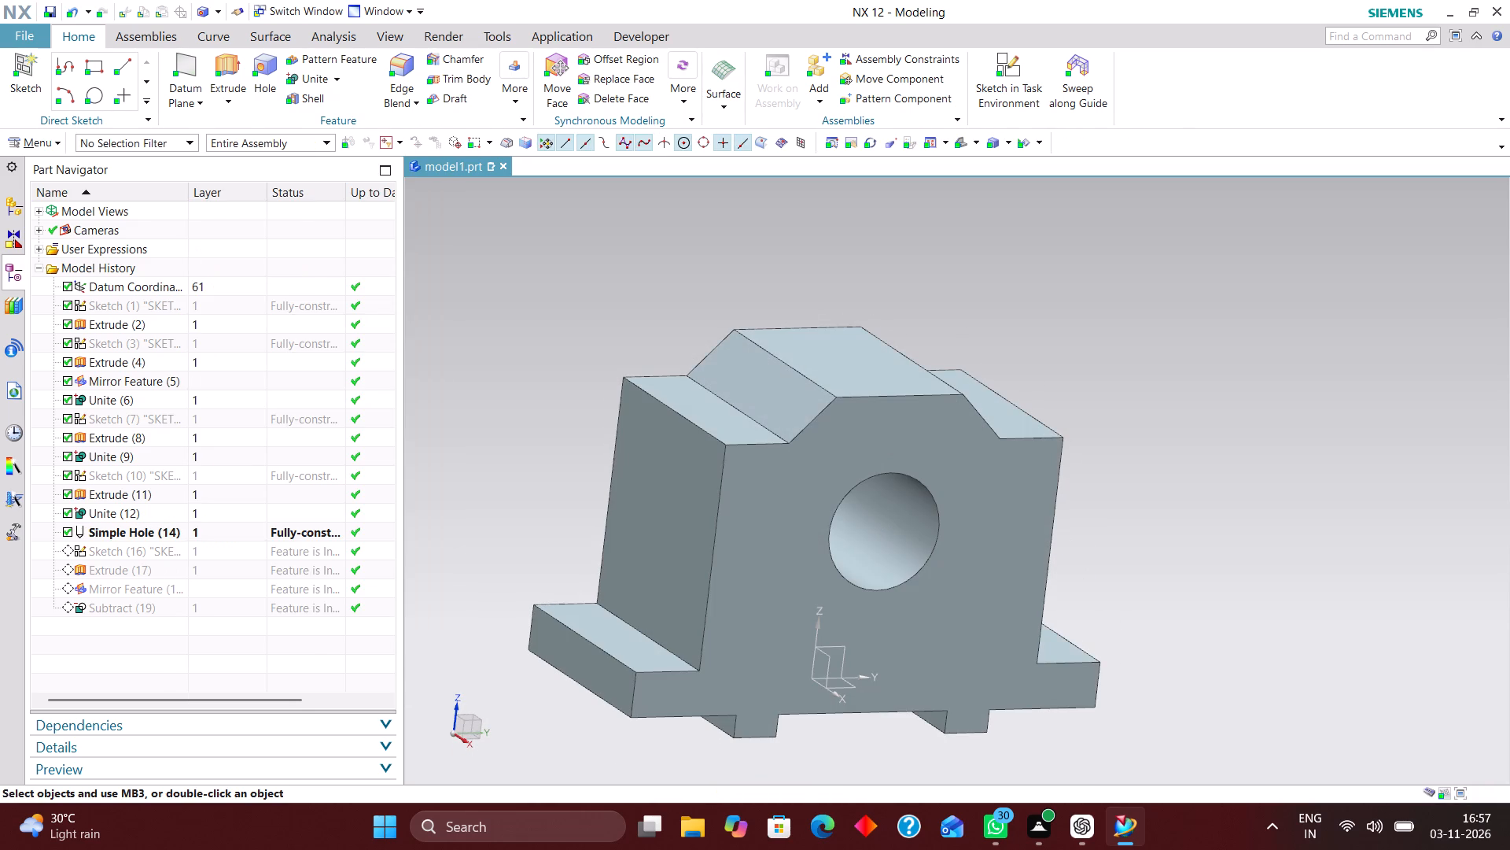
Make Subtract (19) the current feature to bring the mirrored pocket cuts back into the model.
middle_drag(1124, 484, 1141, 478)
scroll(1140, 478, up, 1)
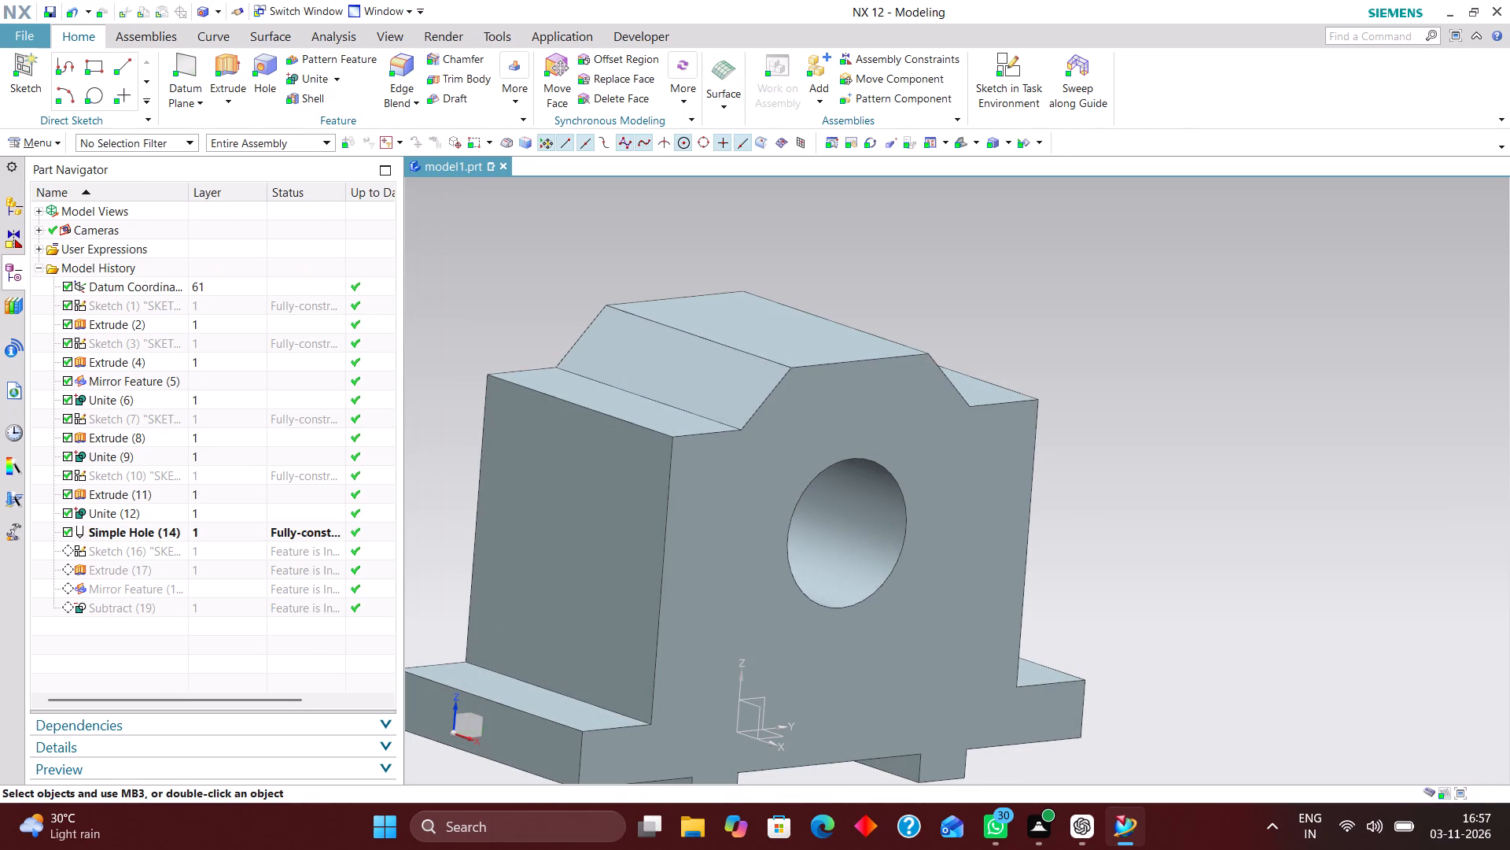
click(223, 603)
right_click(227, 603)
click(312, 615)
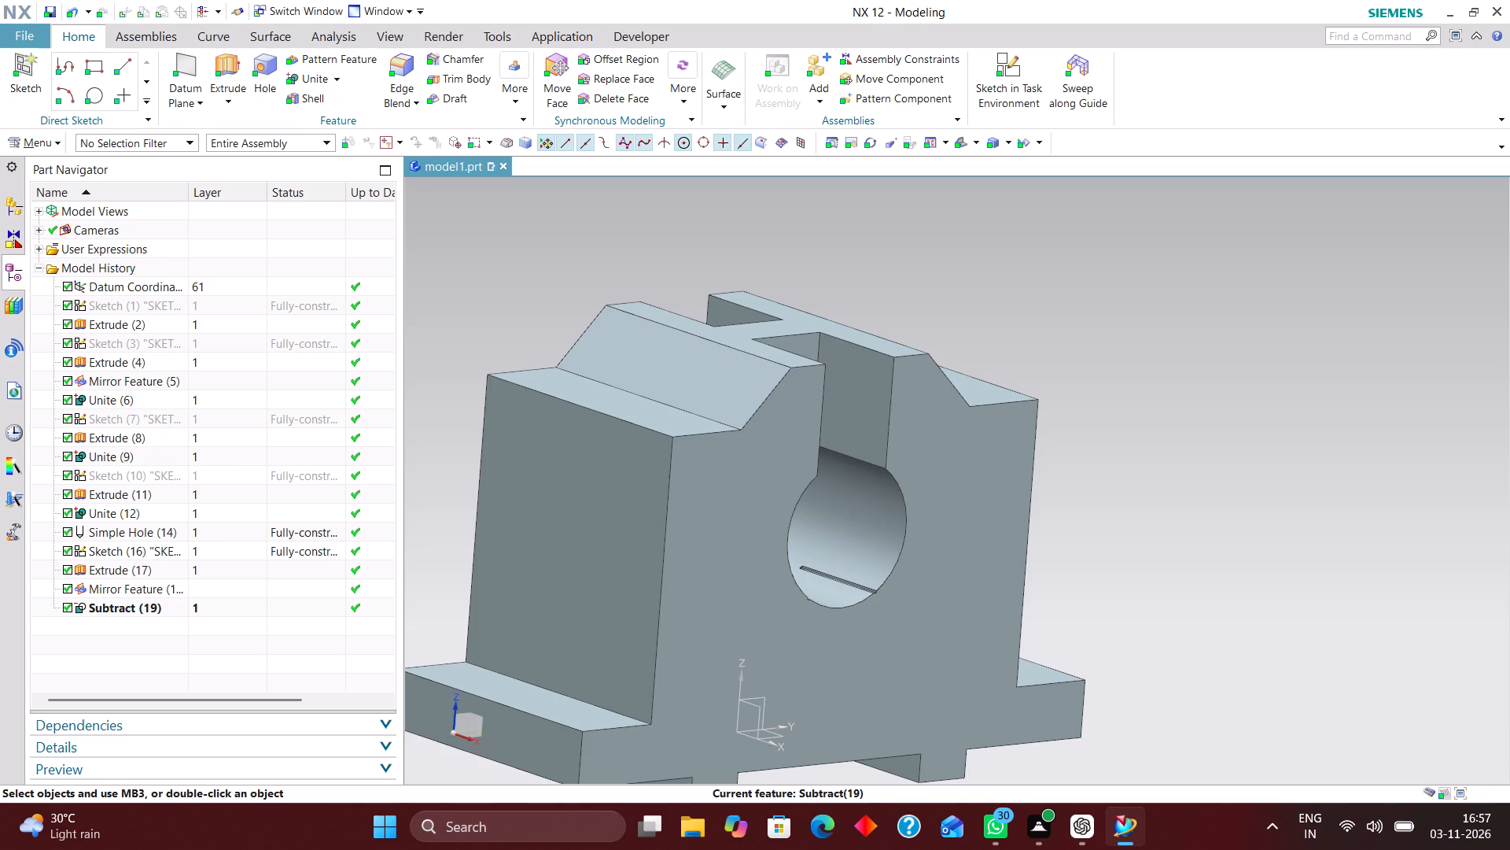
Open the rectangular pocket sketch, Sketch (16), to review its dimensions, and exit the sketch.
middle_drag(1175, 477, 1126, 490)
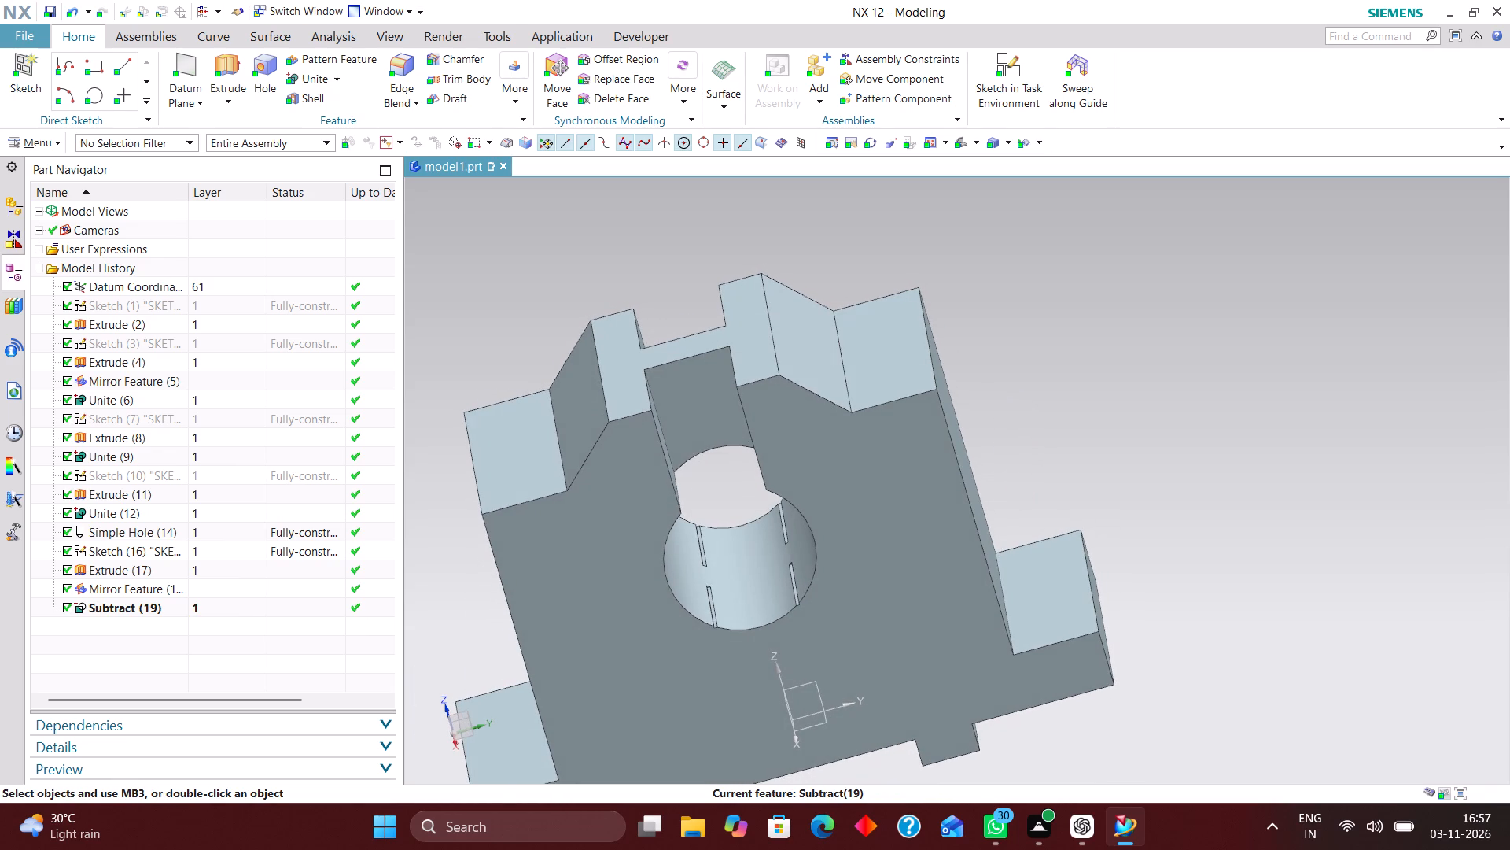
click(209, 548)
right_click(207, 547)
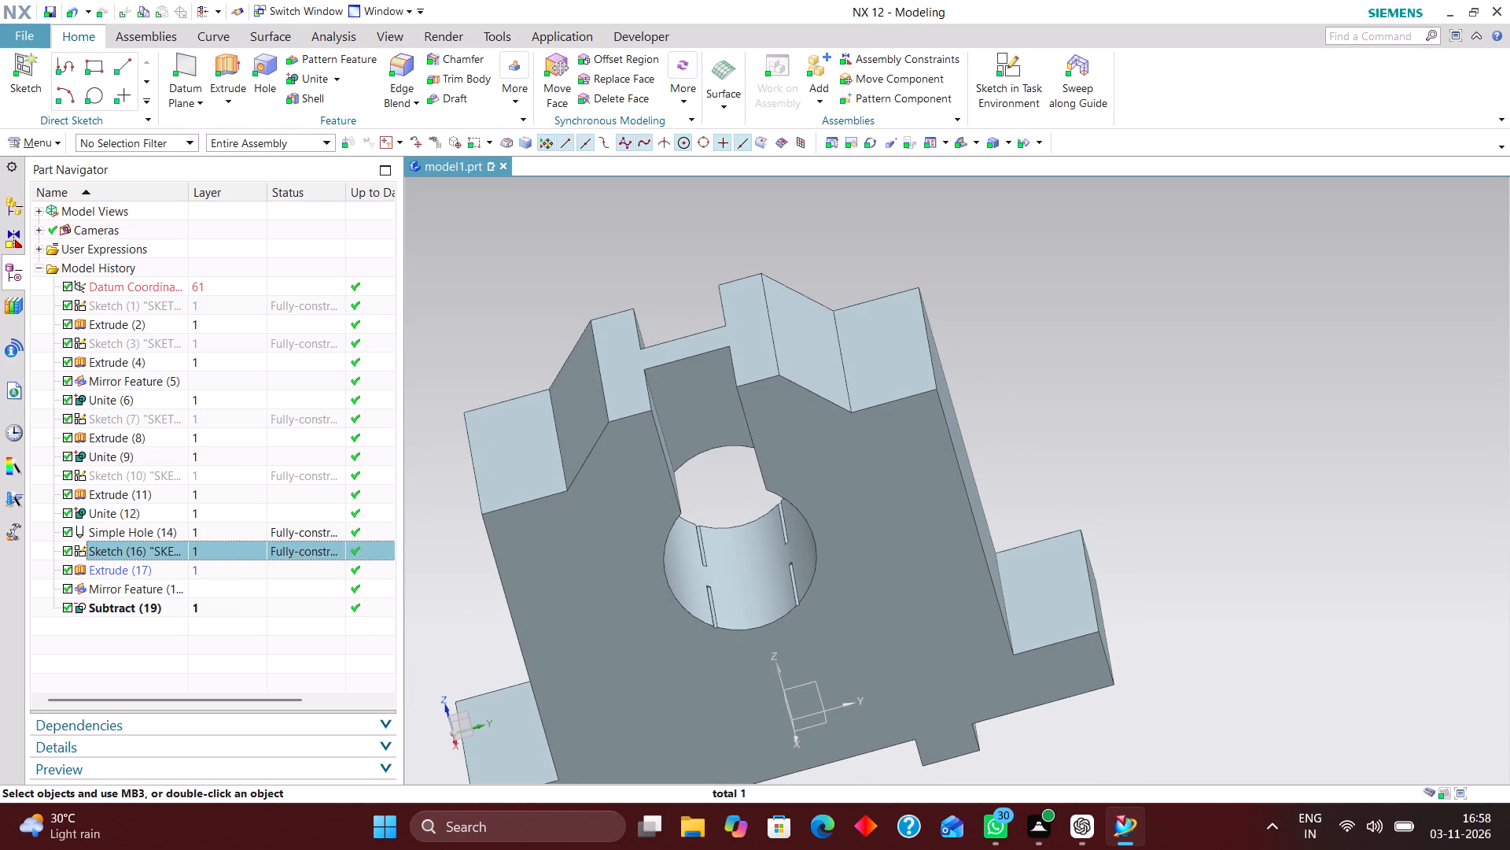
click(308, 115)
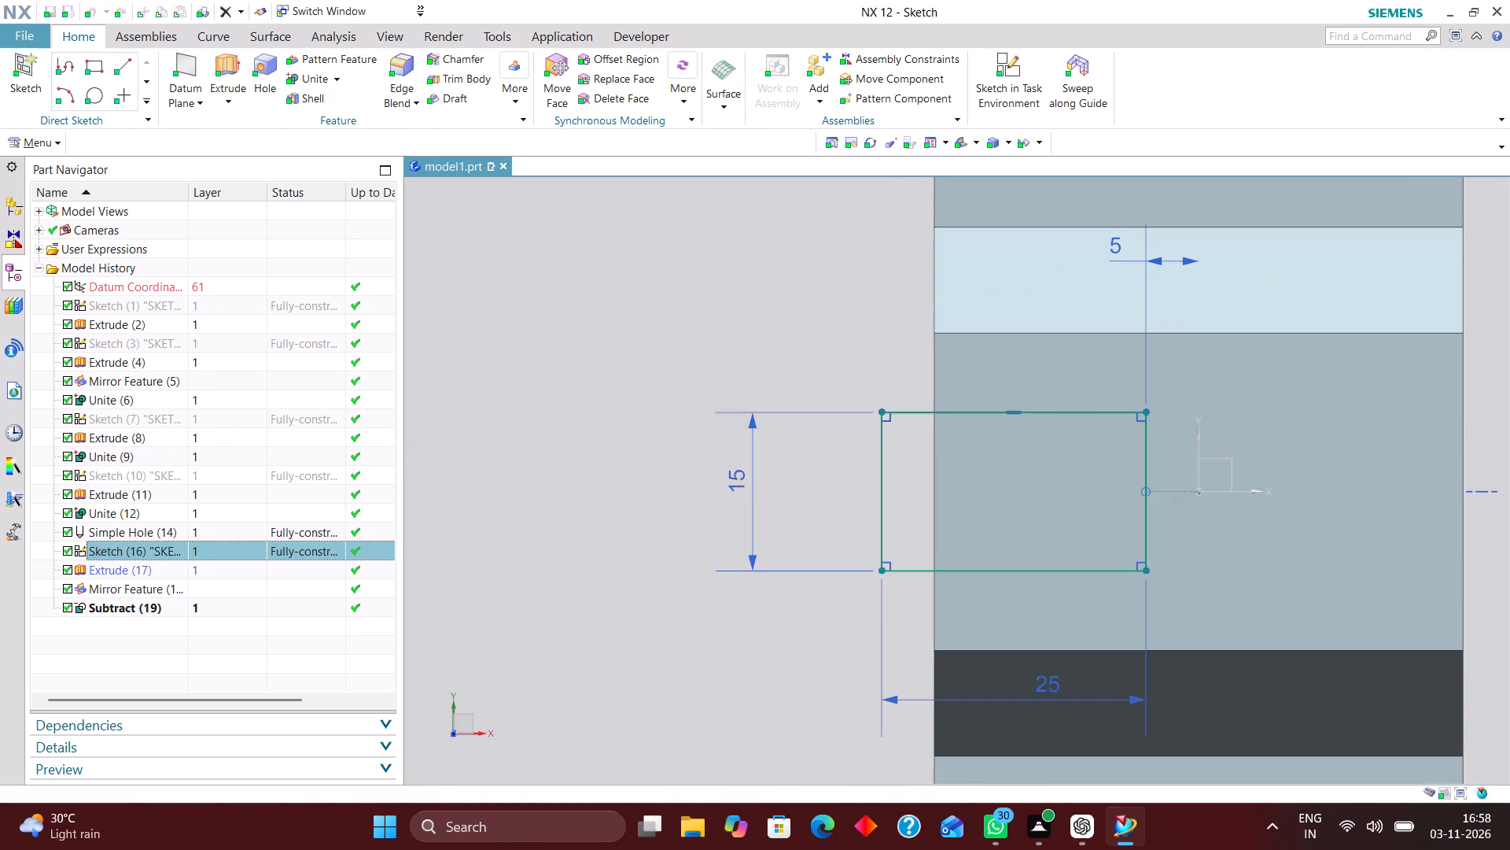
click(28, 70)
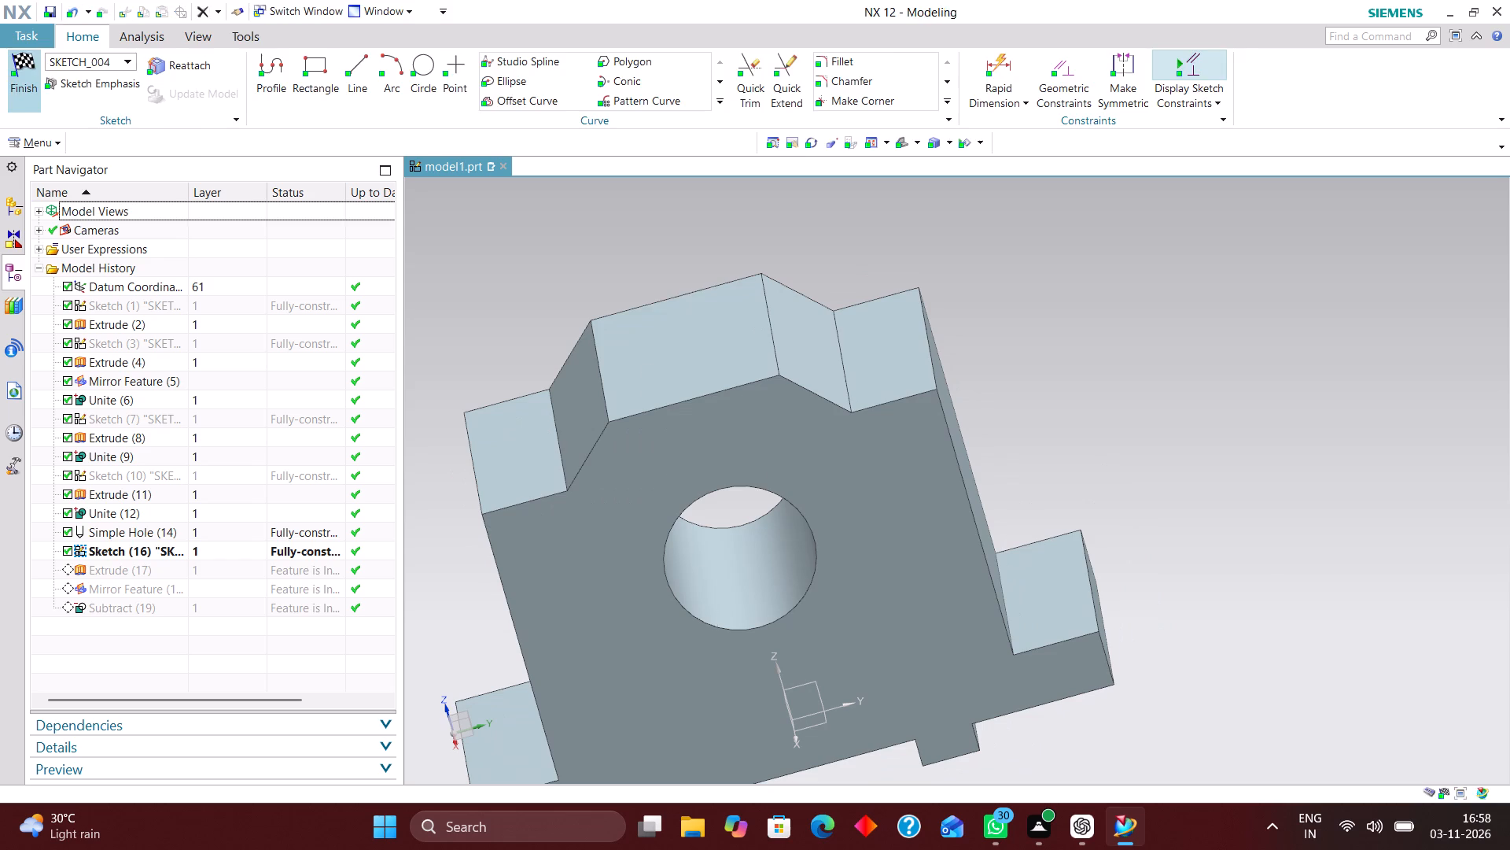
Edit Extrude (17) with rollback and raise its start limit so the pocket bottom ends inside the bore, clear of its lower wall.
click(126, 566)
right_click(125, 564)
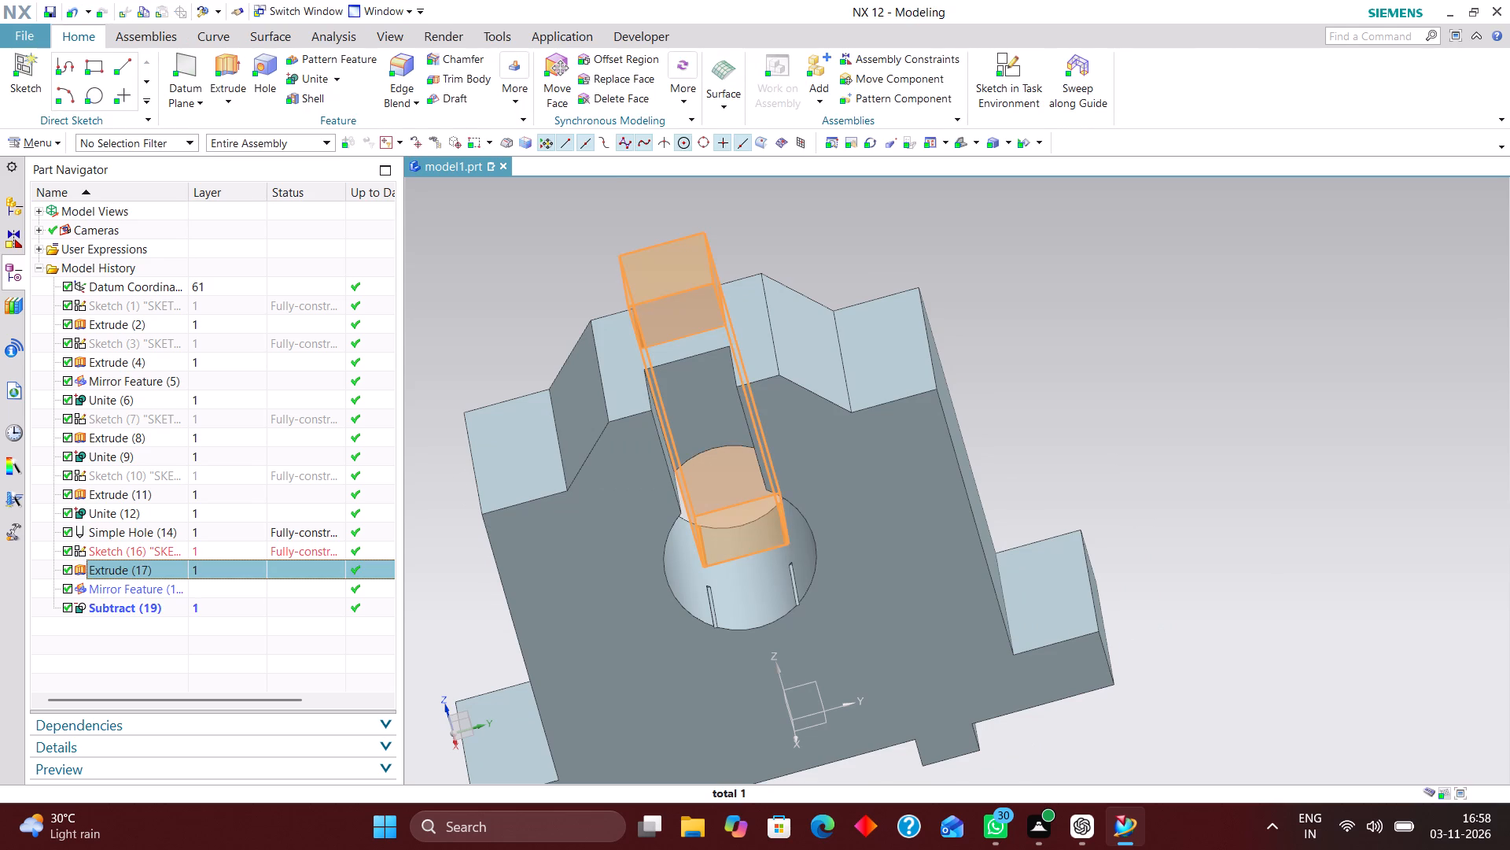
right_click(215, 572)
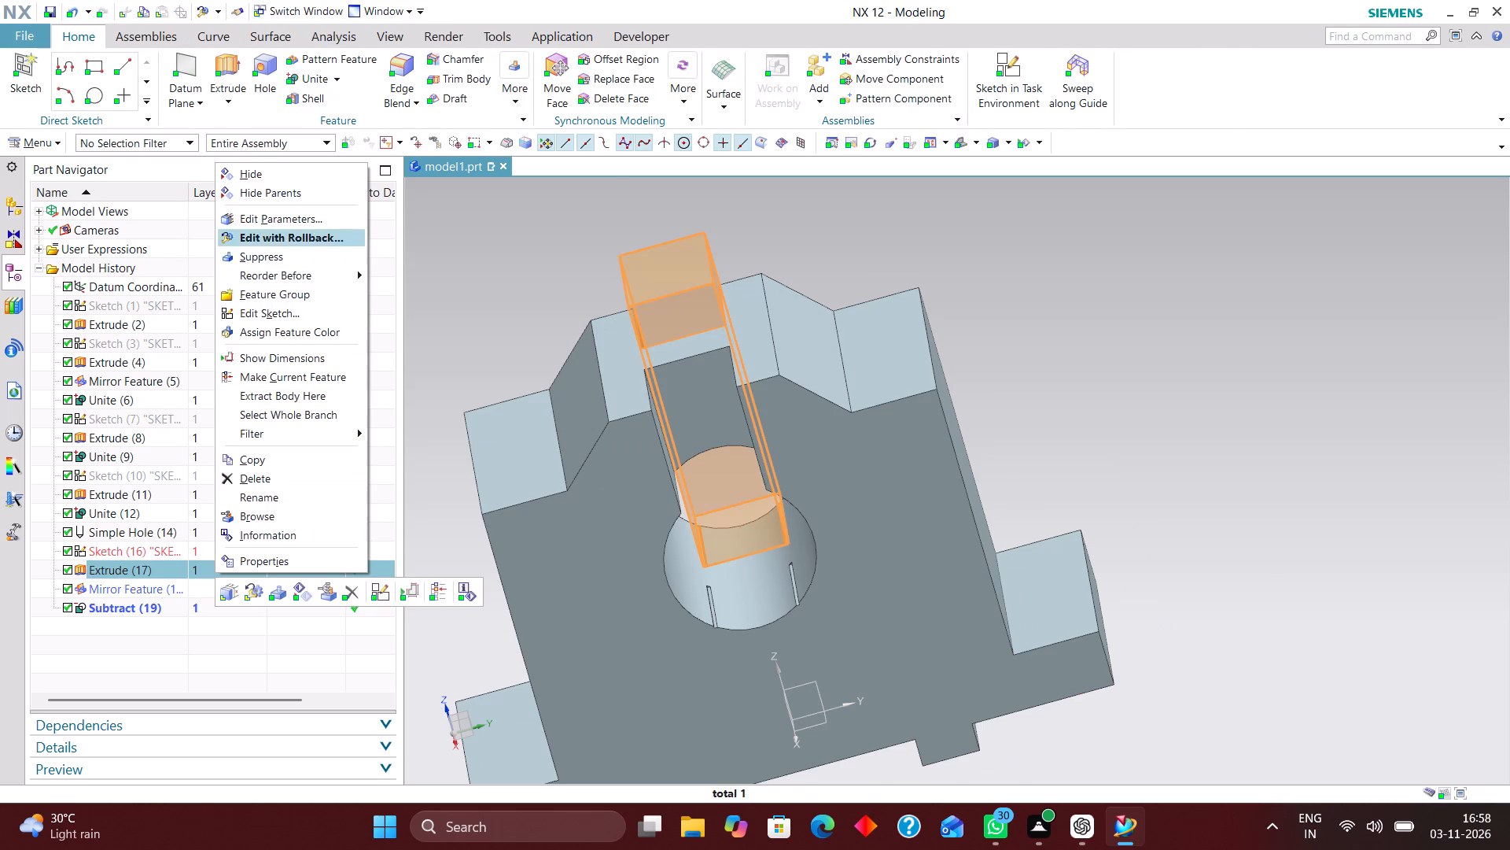
click(309, 243)
middle_drag(1011, 532, 994, 501)
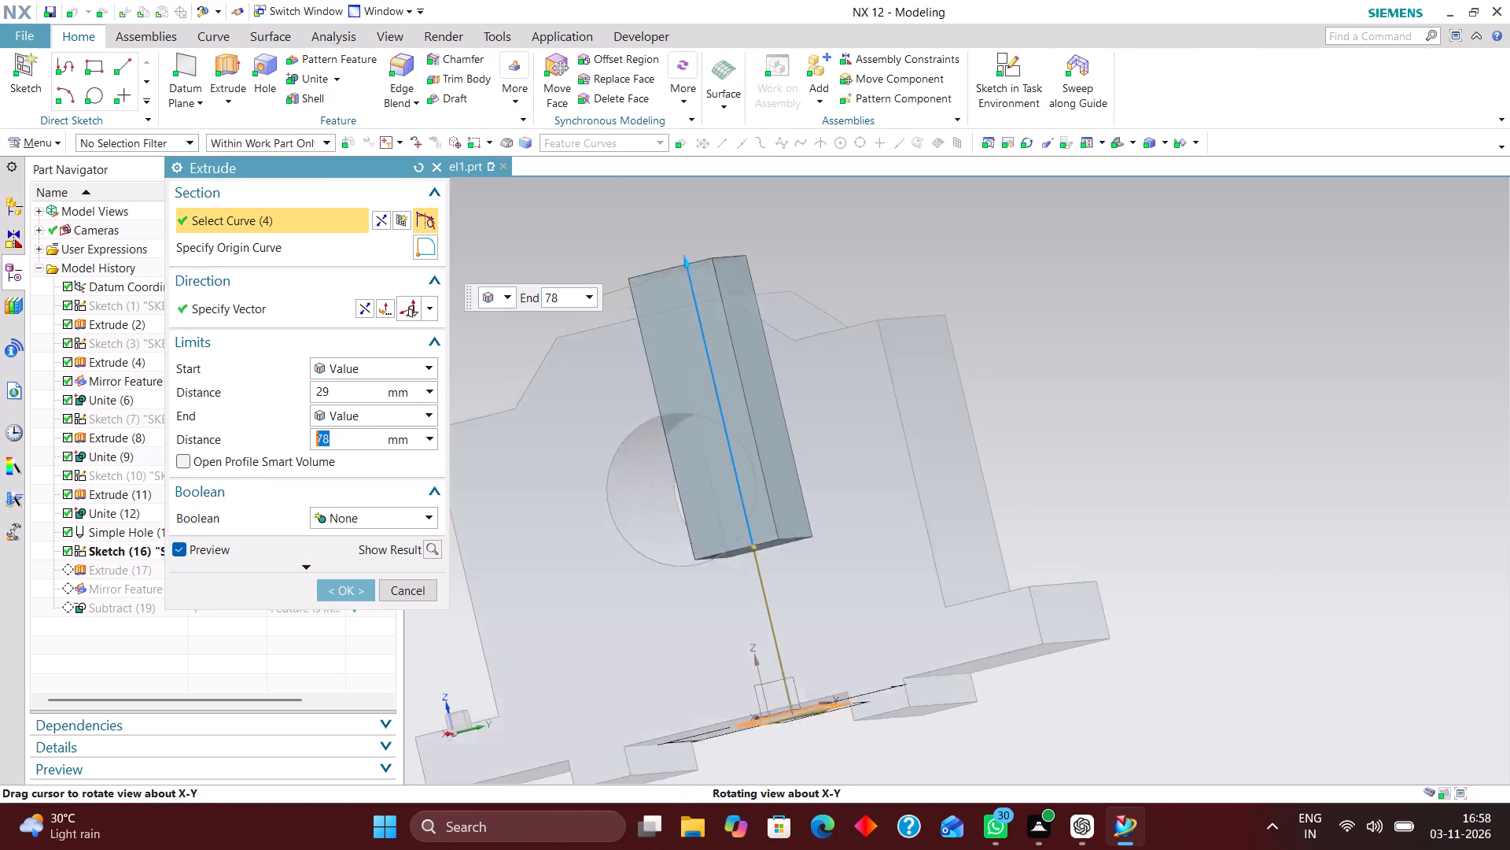
middle_drag(994, 501, 999, 508)
right_drag(1127, 449, 919, 460)
scroll(710, 504, up, 4)
drag(764, 614, 781, 432)
click(341, 589)
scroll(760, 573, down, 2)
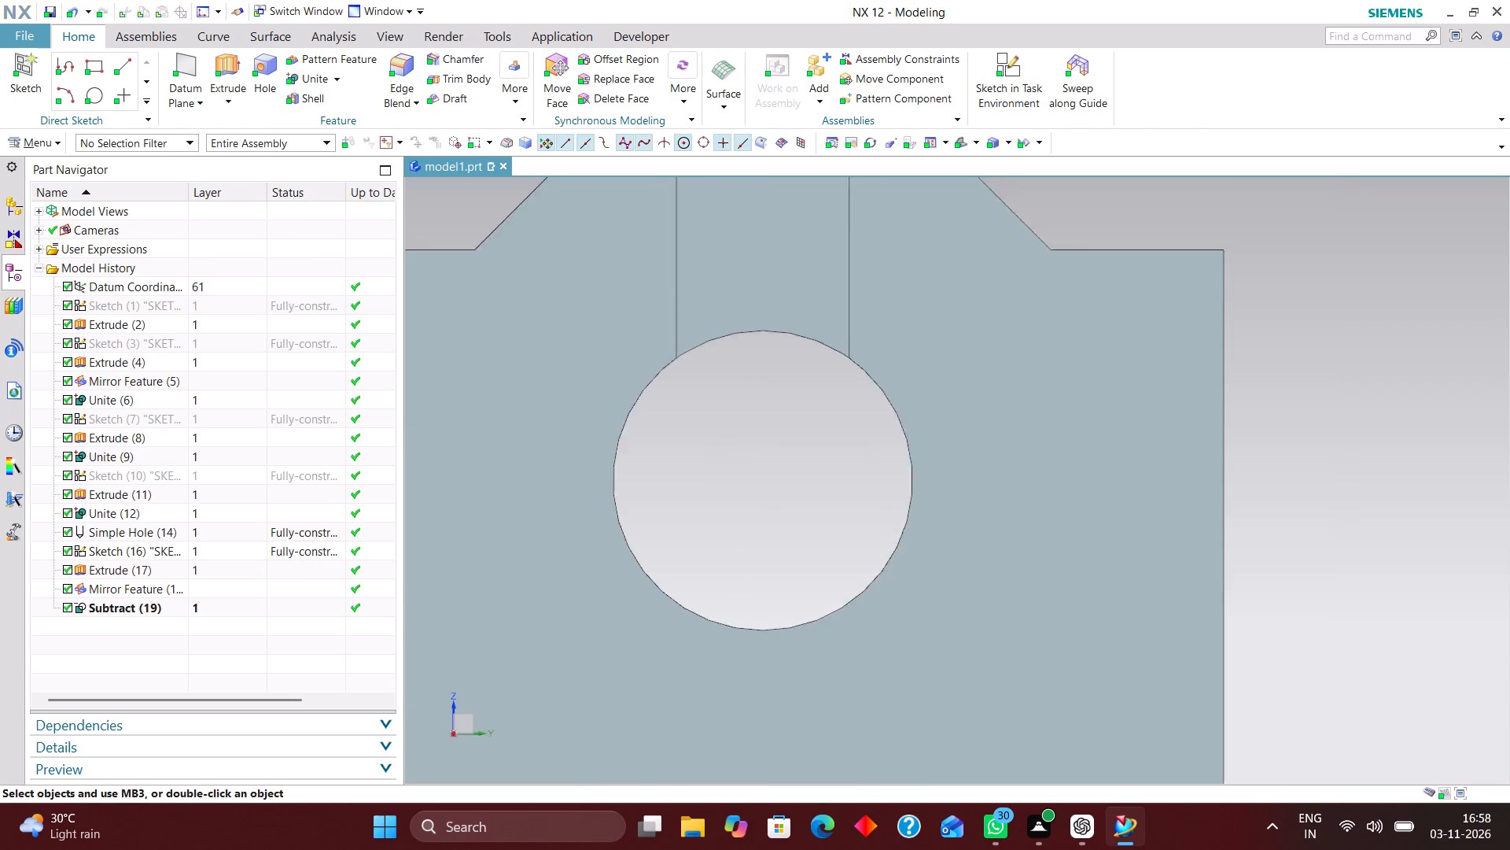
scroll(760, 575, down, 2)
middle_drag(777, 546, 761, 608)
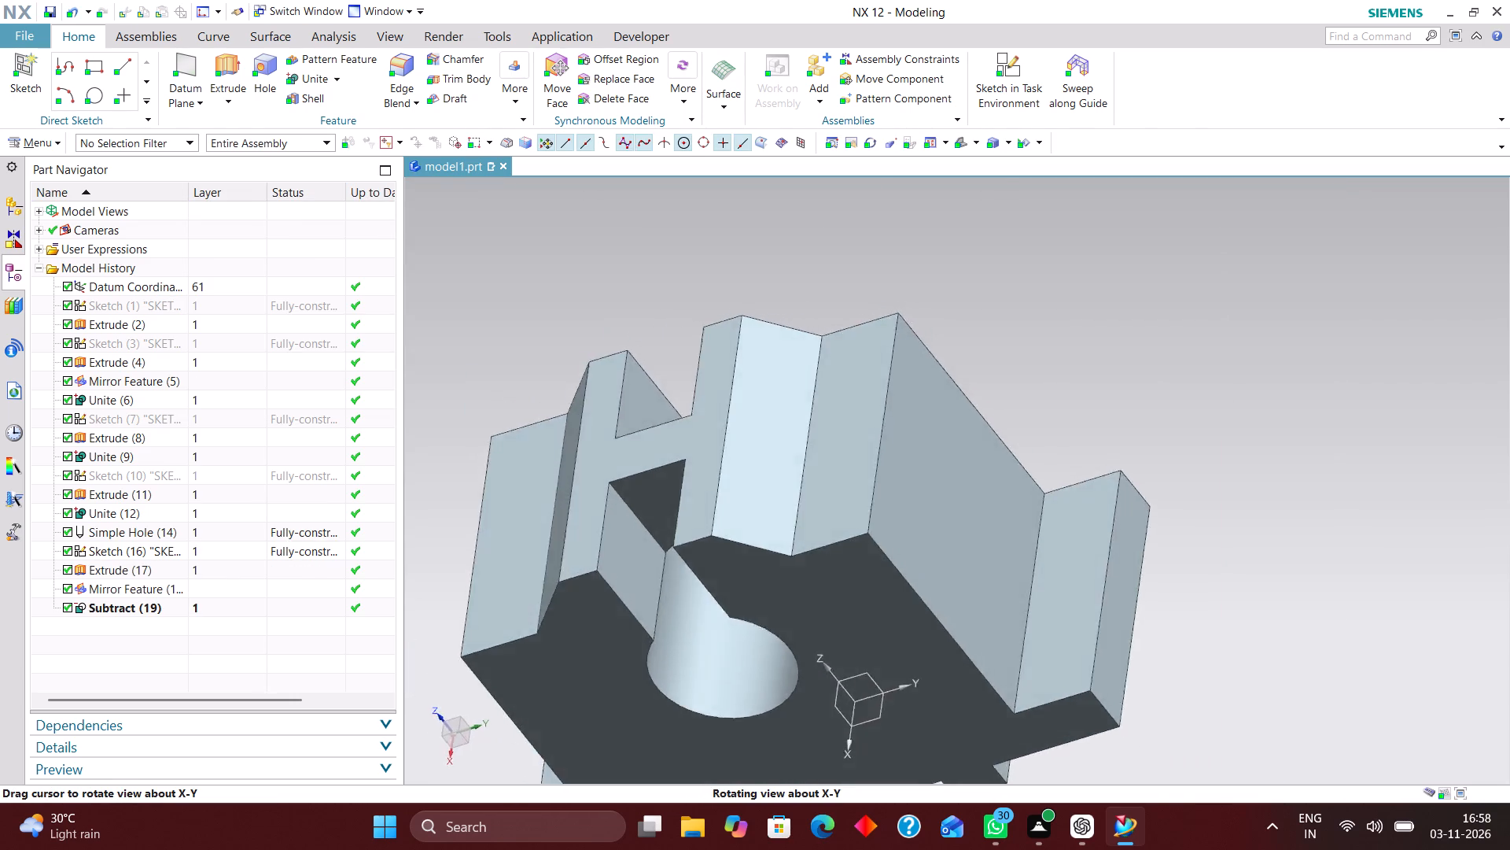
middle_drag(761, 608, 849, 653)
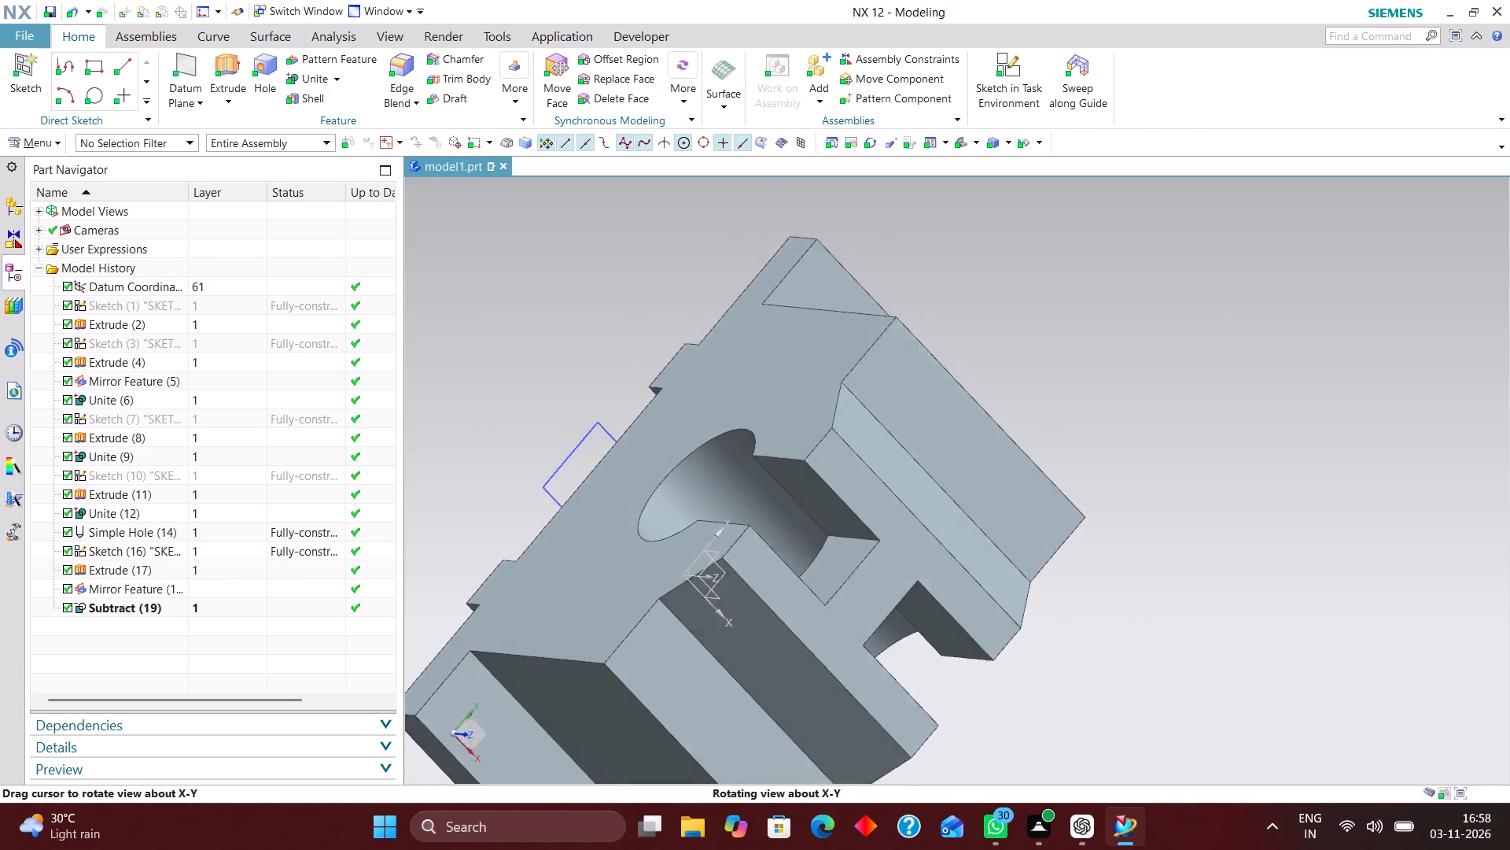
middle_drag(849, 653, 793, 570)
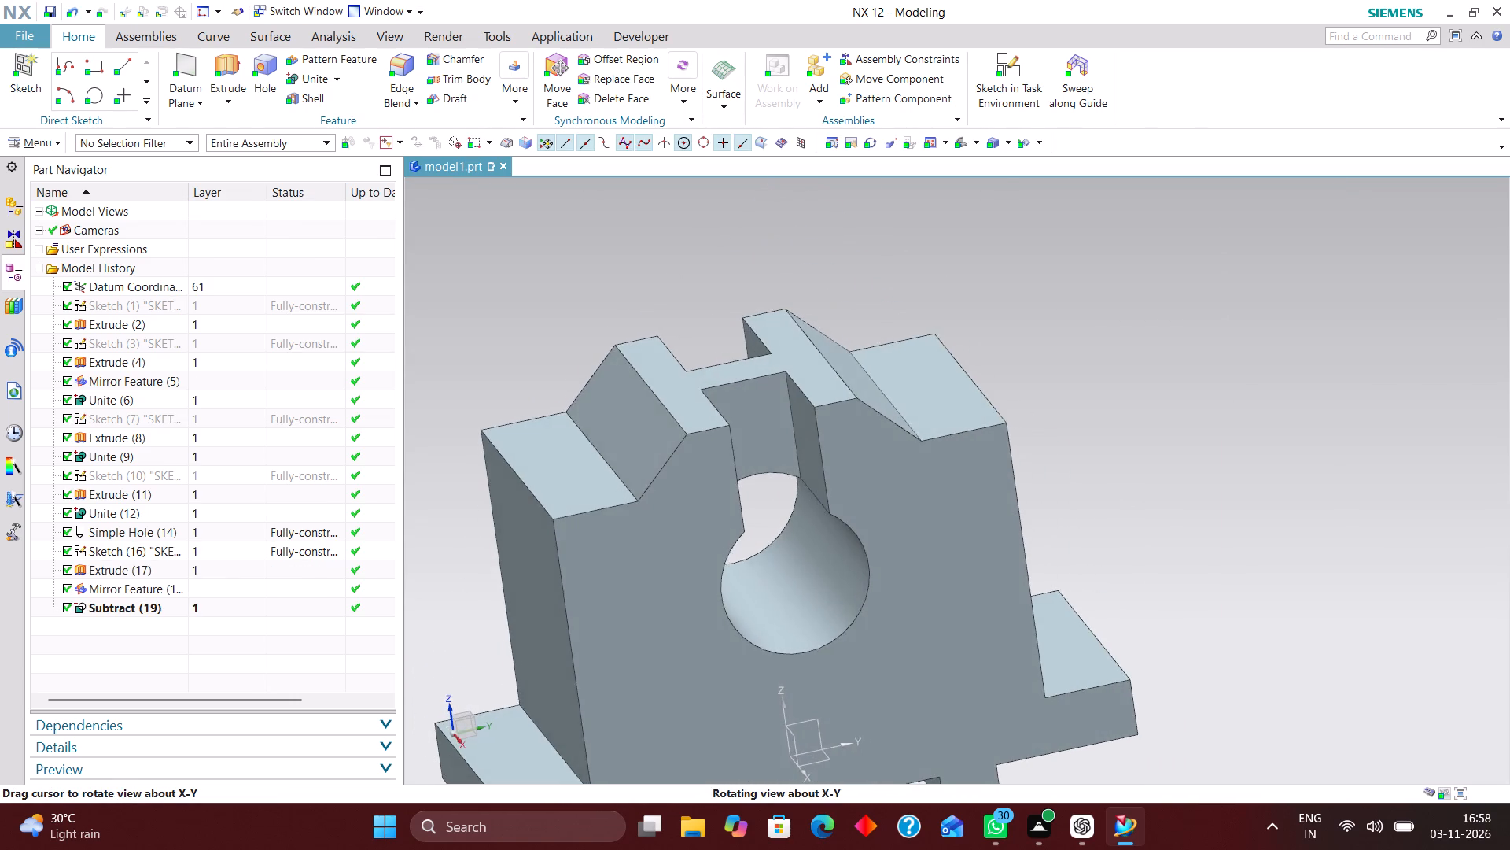
Create a sketch on the XZ datum plane and draw a circle of about 8.5 mm radius near the block's top.
middle_drag(793, 570, 797, 556)
right_drag(1256, 493, 1037, 473)
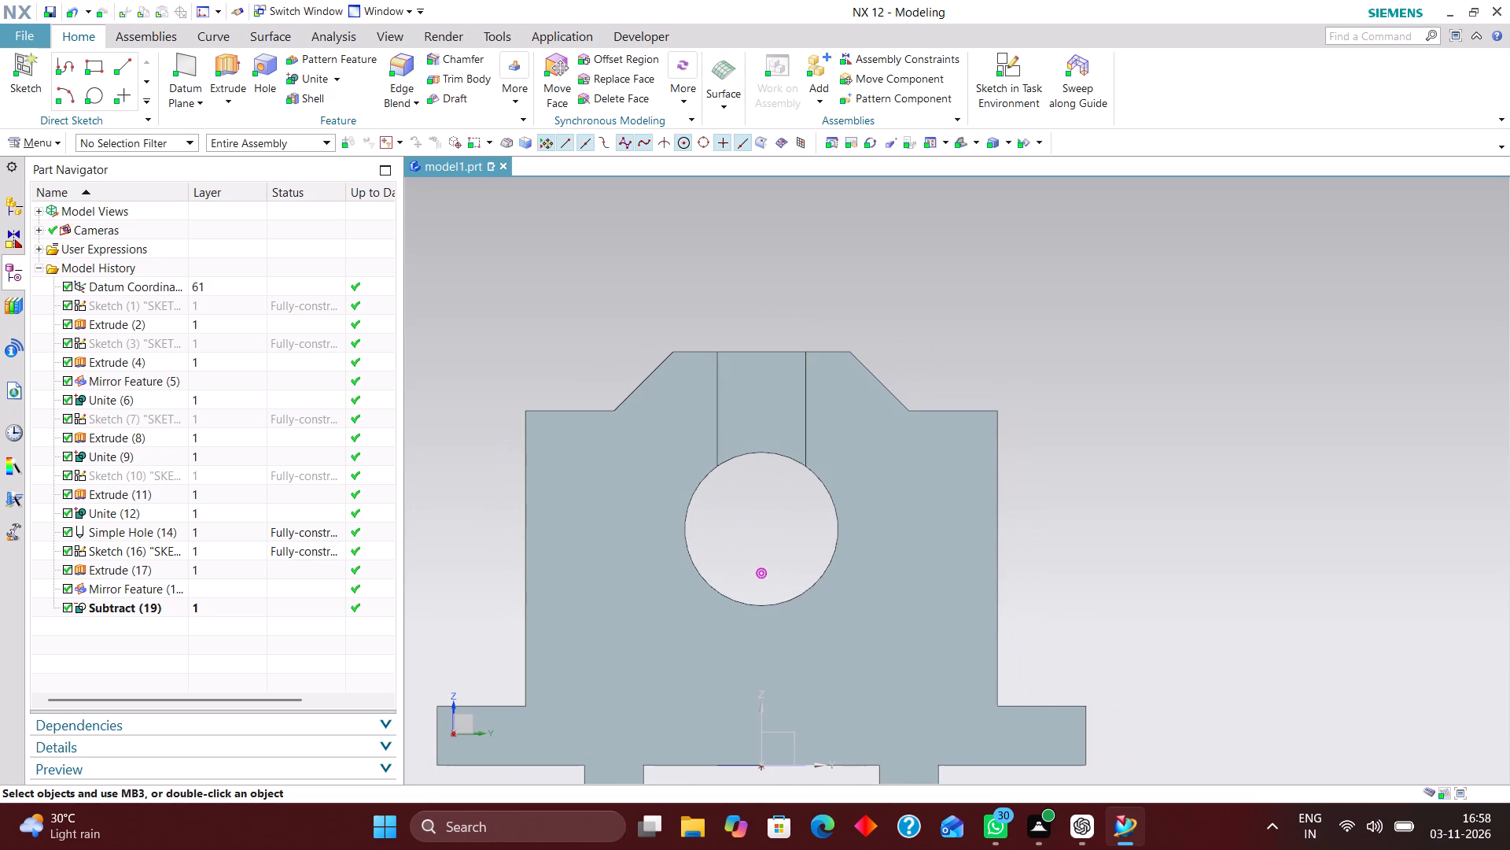
click(962, 141)
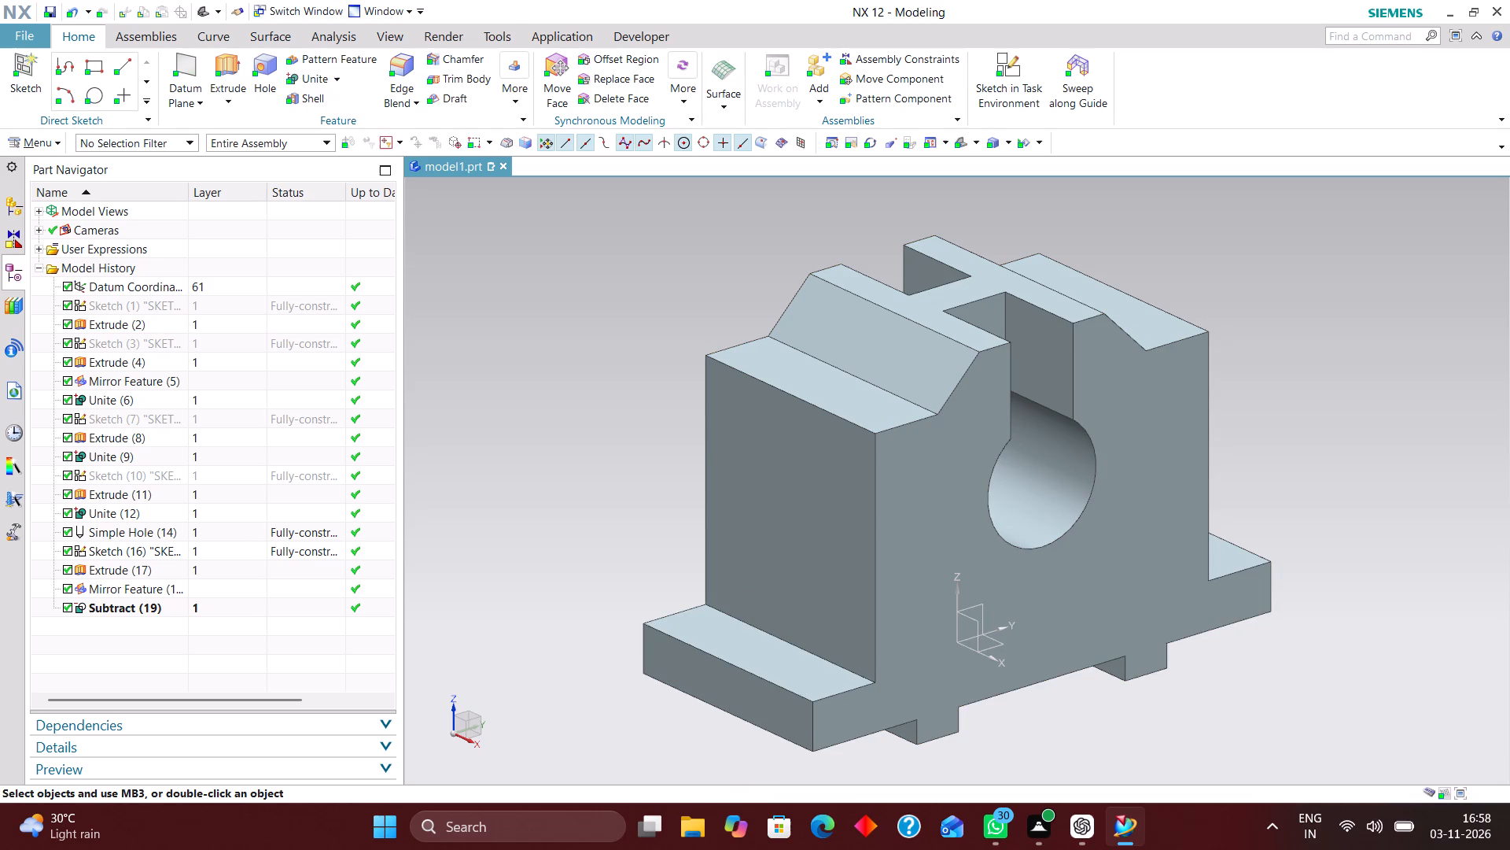
click(1007, 65)
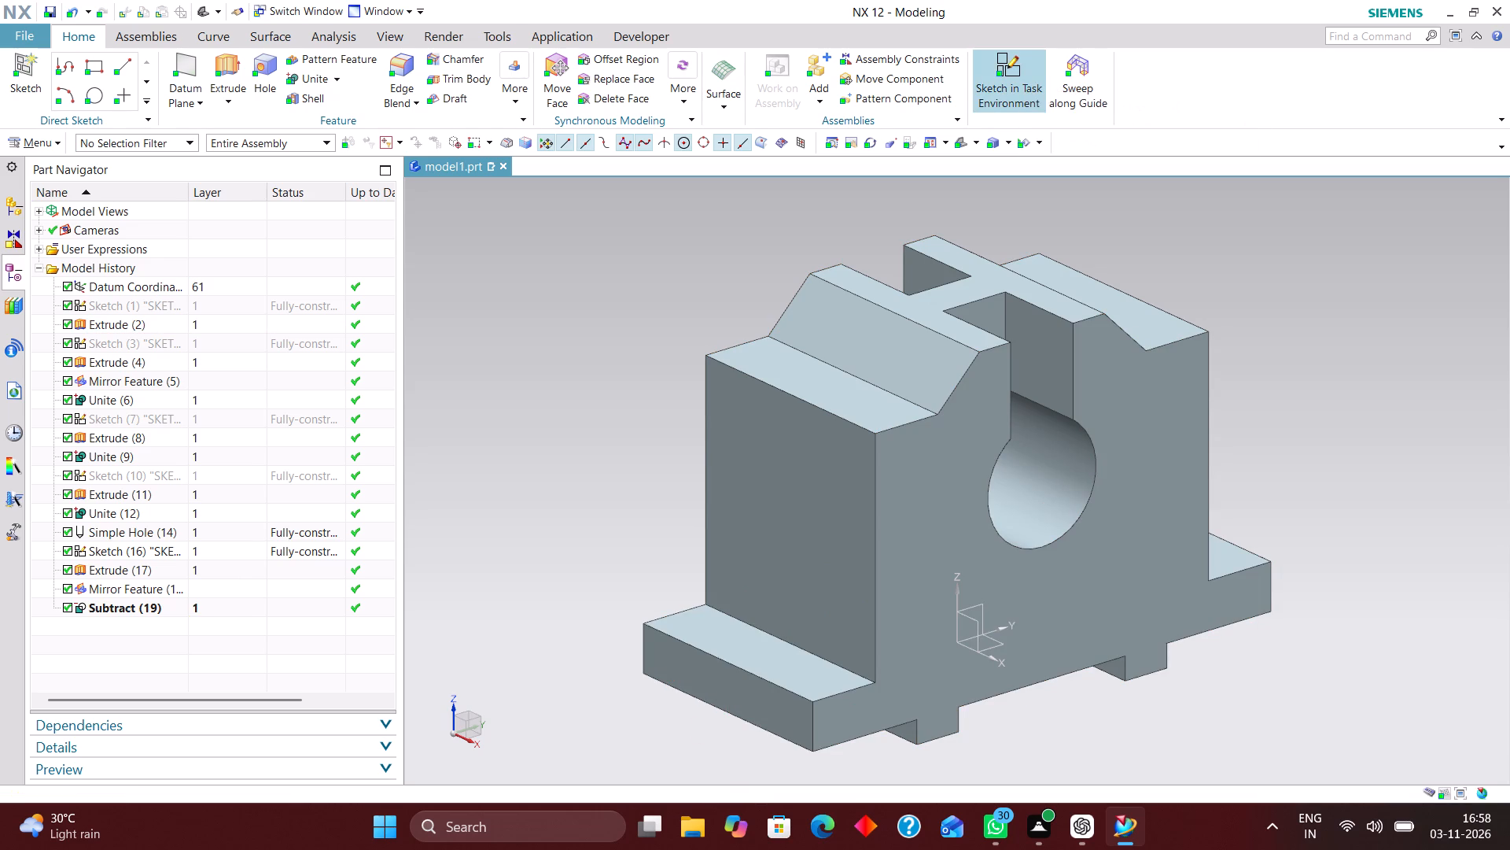
click(978, 623)
click(357, 389)
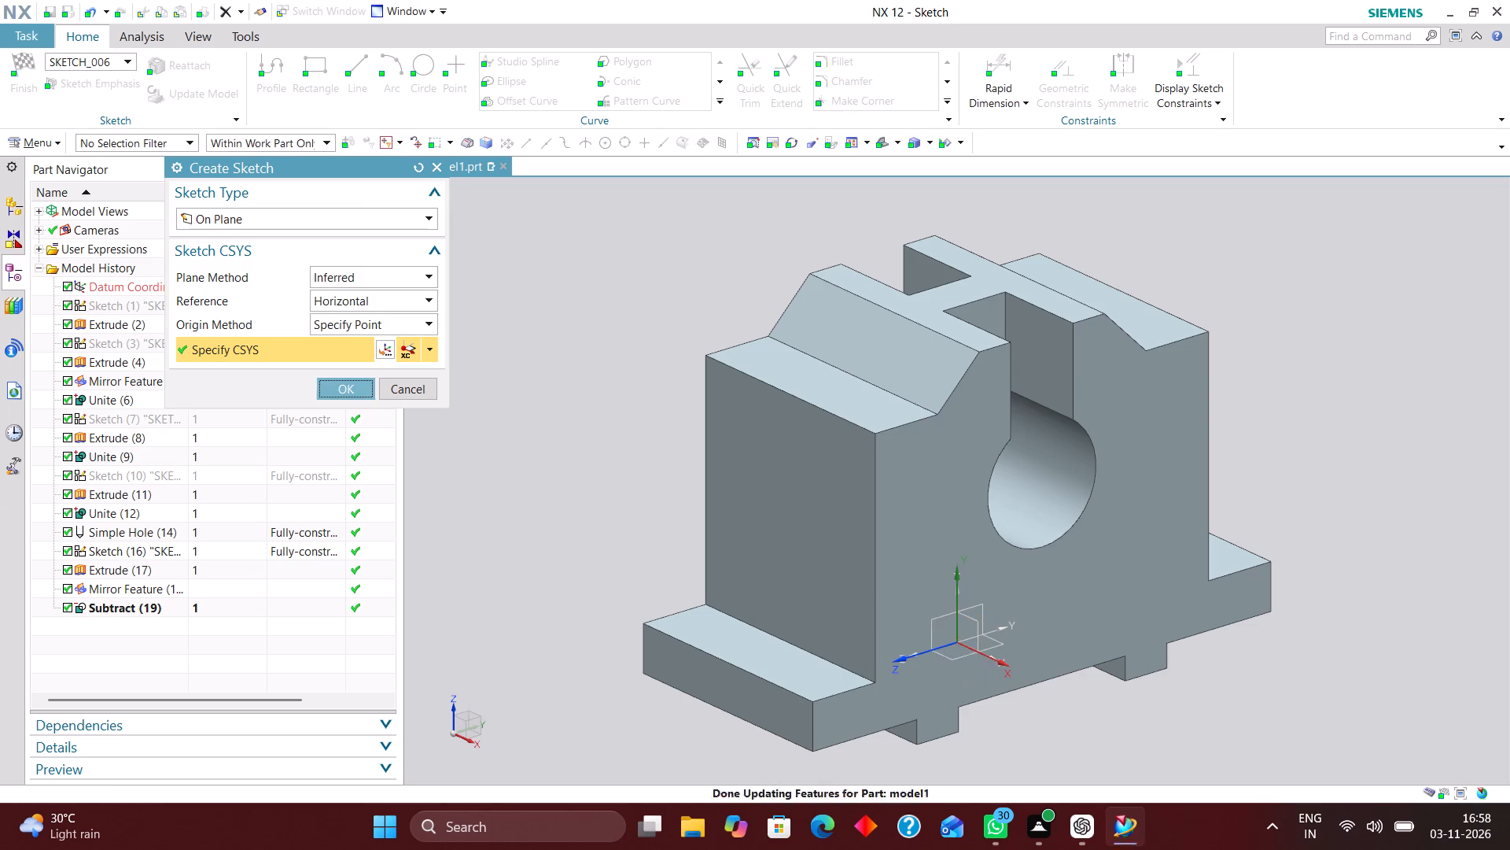
scroll(782, 482, down, 3)
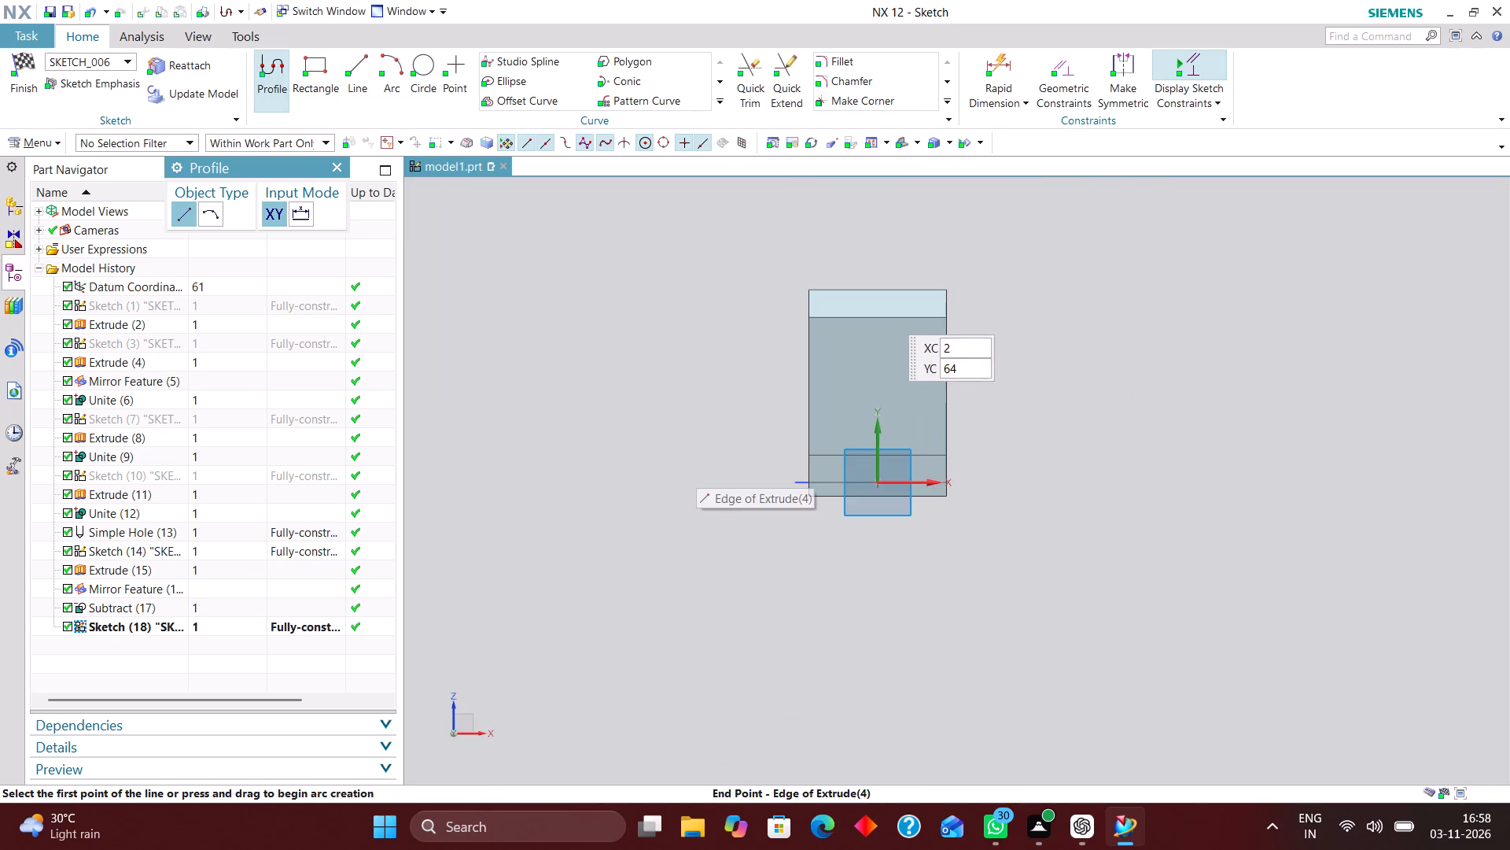
scroll(853, 281, up, 3)
click(426, 60)
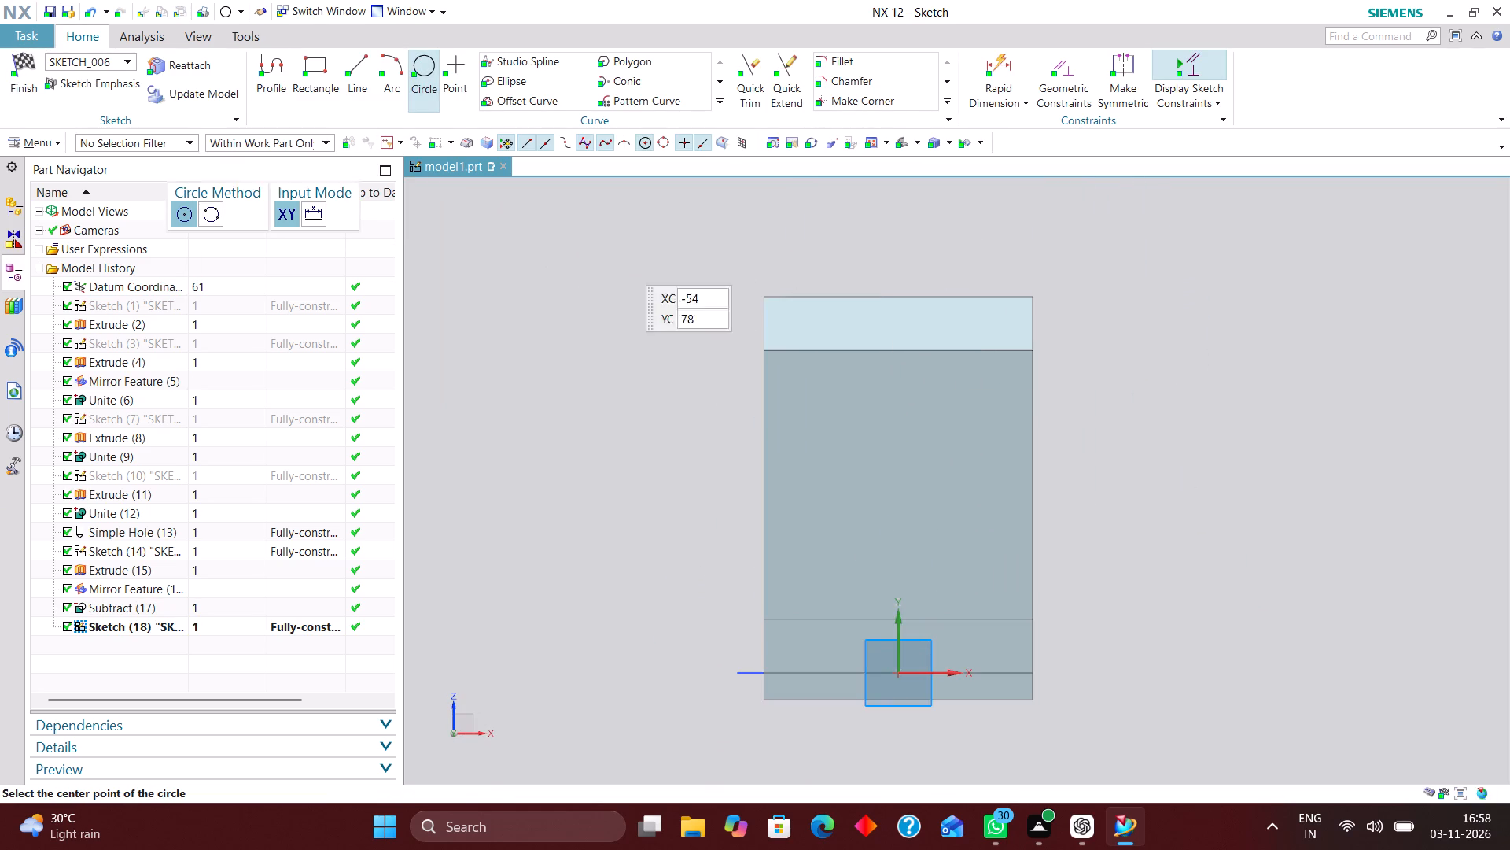
click(900, 391)
click(931, 425)
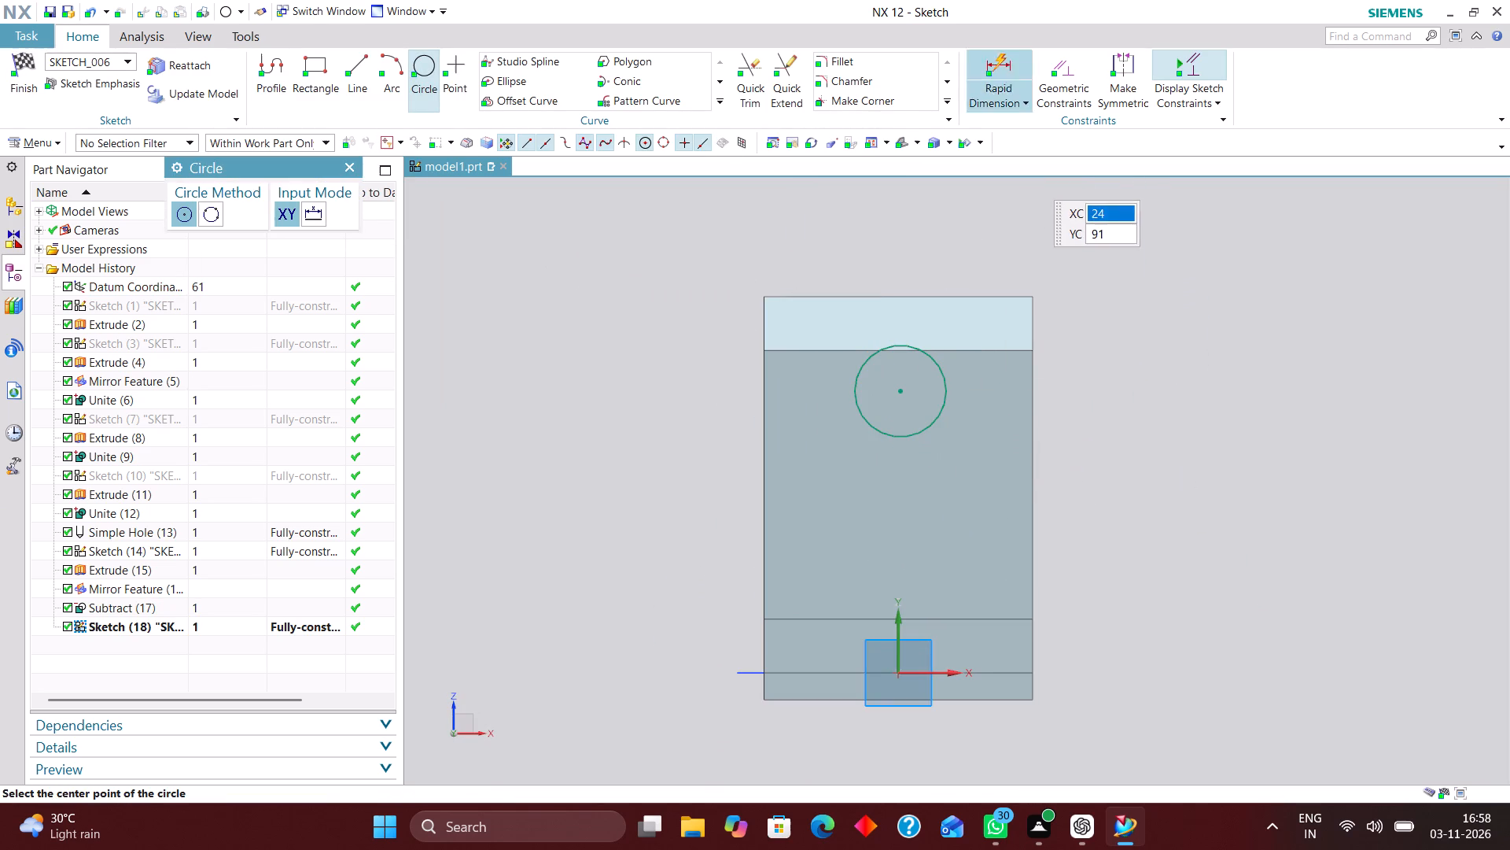
Constrain the circle's centre point onto the sketch's vertical axis with a Point on Curve constraint.
click(1066, 65)
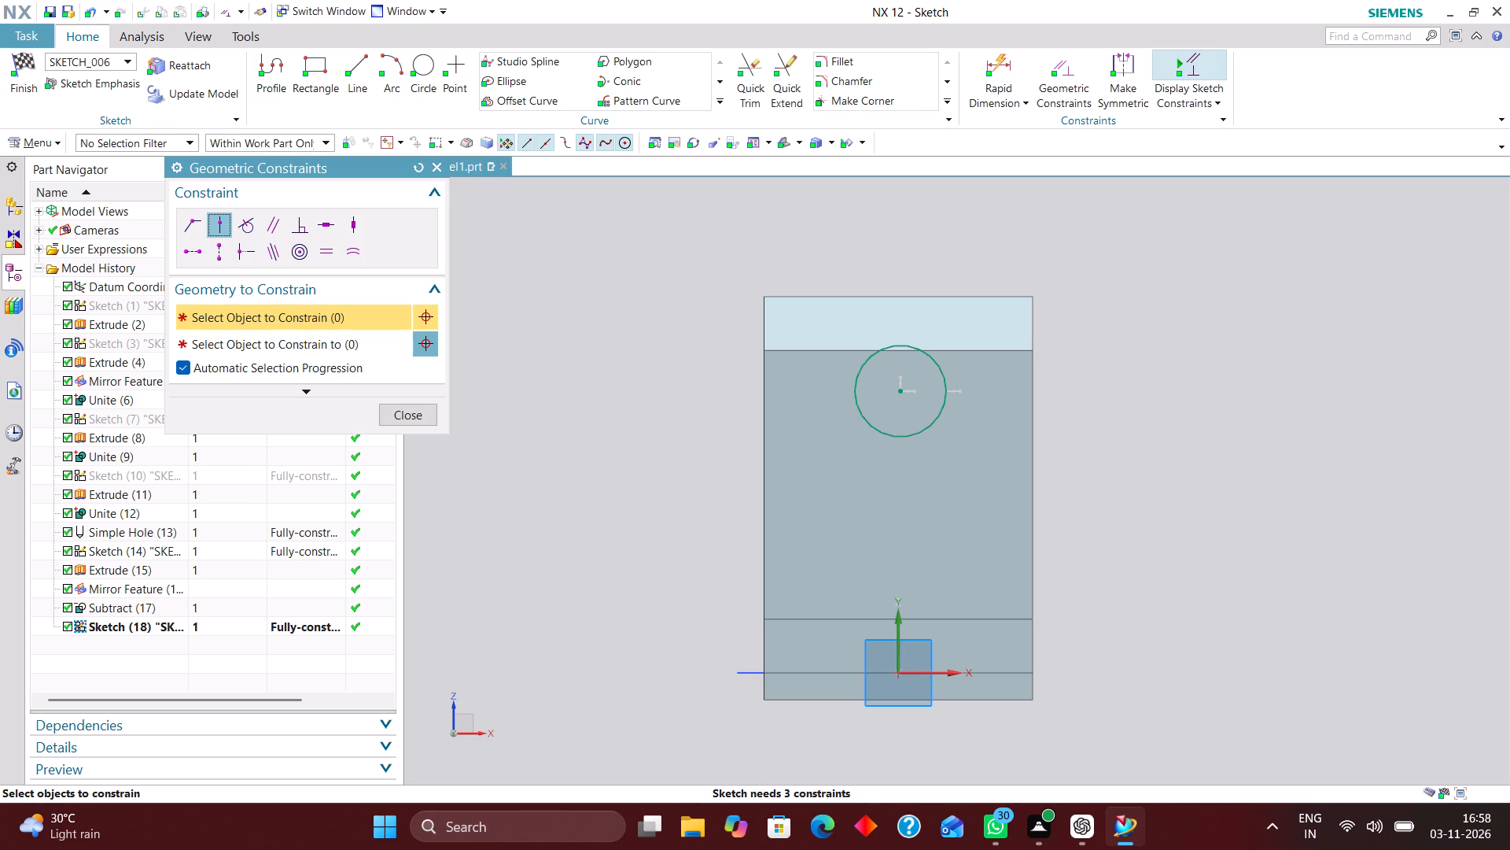
click(900, 393)
click(900, 642)
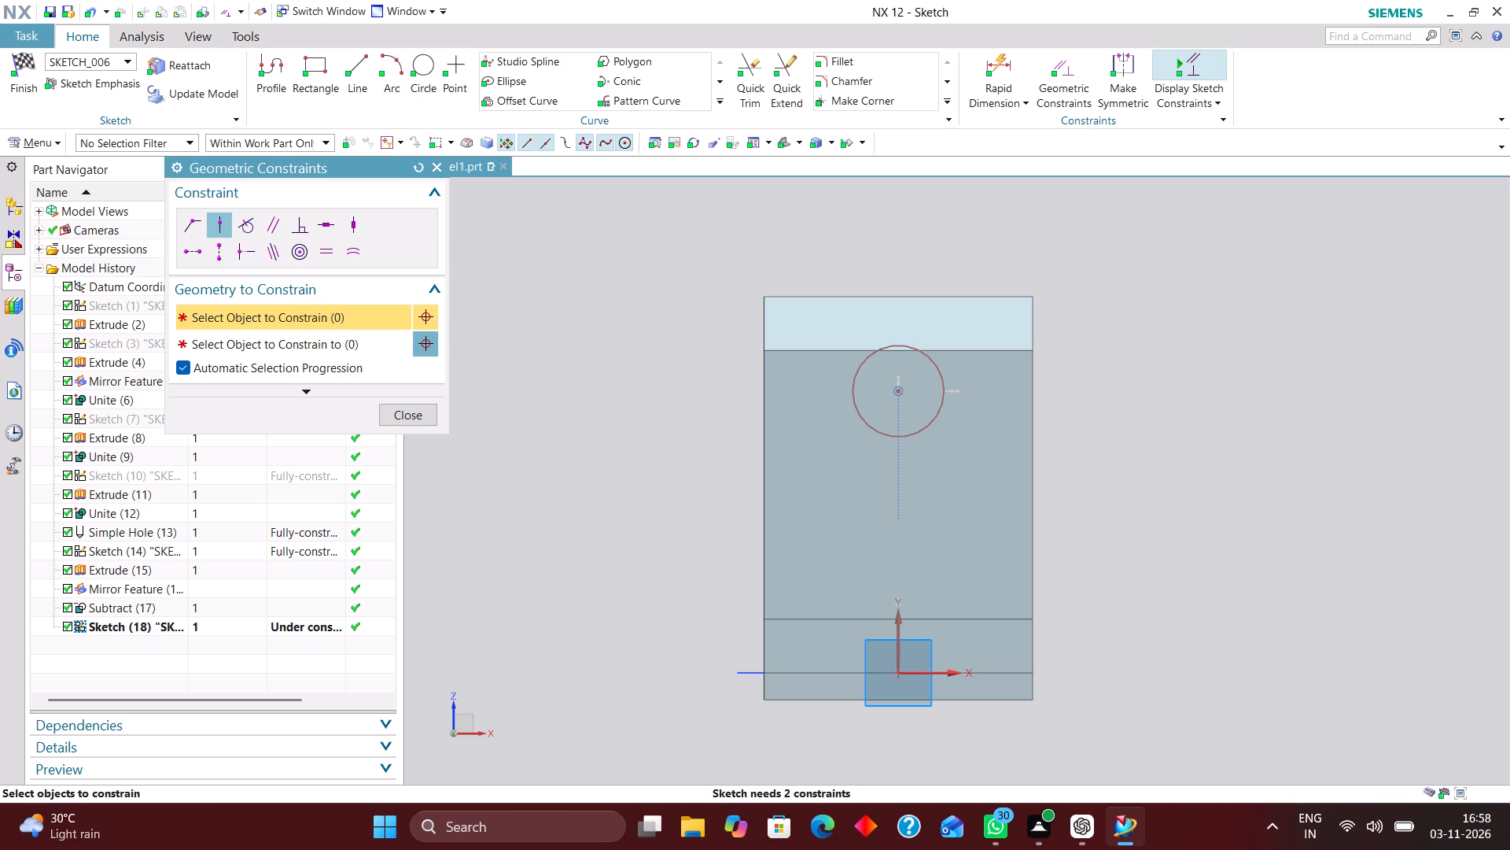
click(414, 416)
Add a radial dimension to the circle and set its radius to 17 mm.
click(1007, 57)
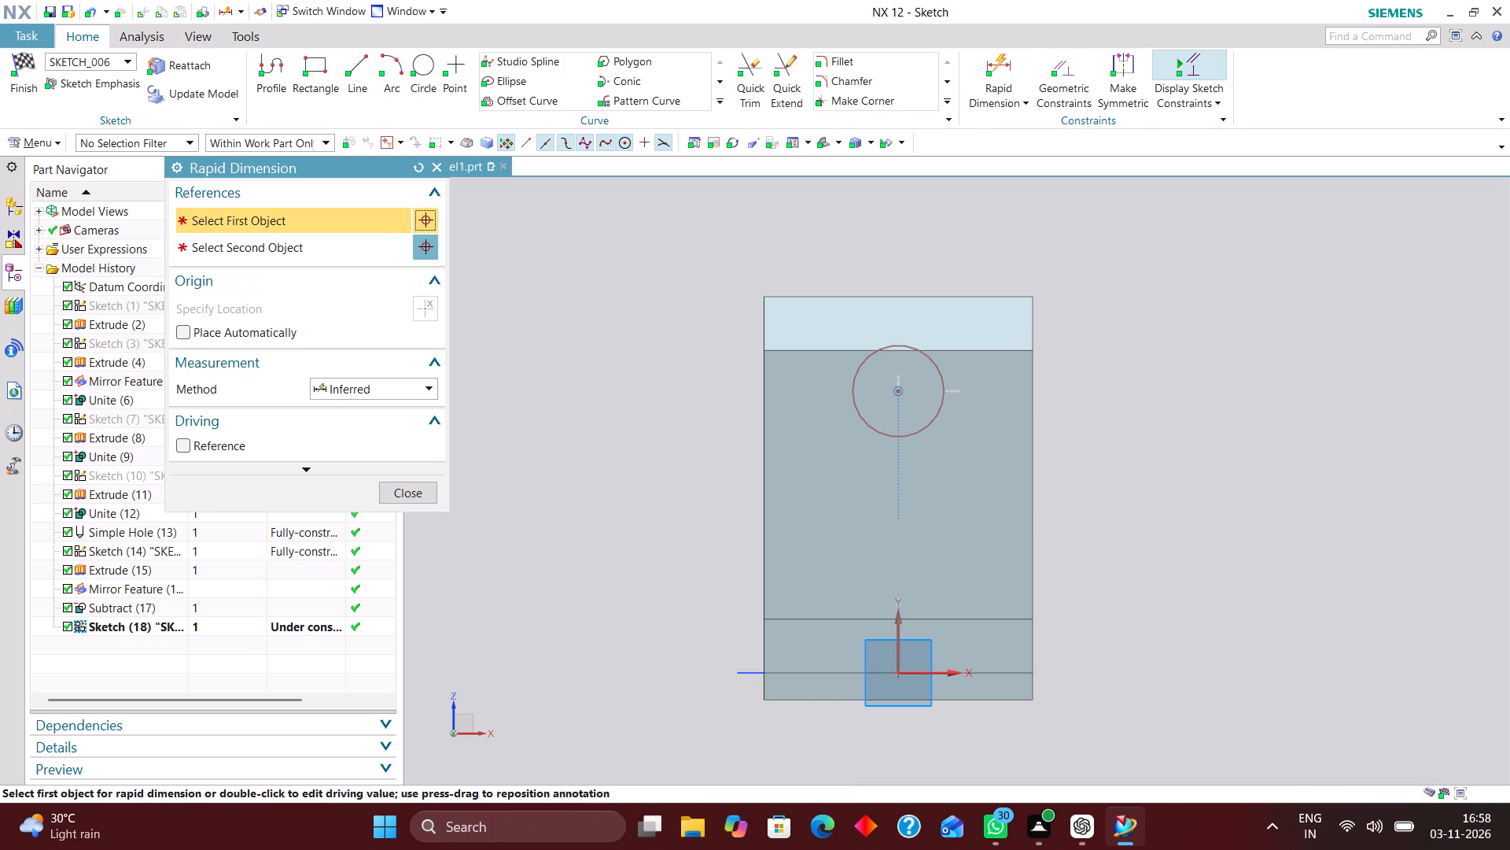
click(374, 389)
click(381, 534)
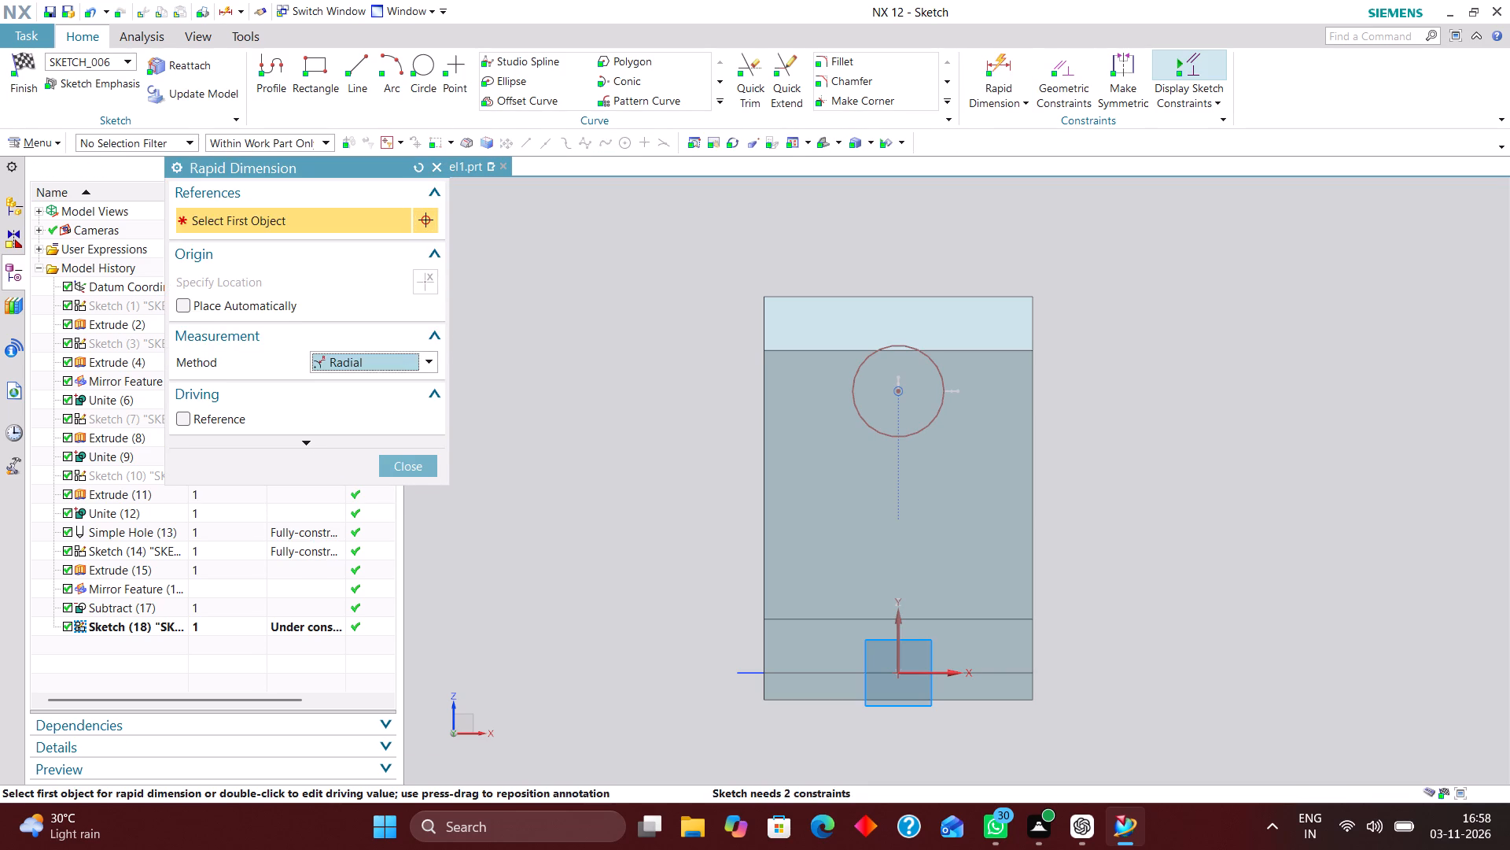
click(877, 430)
click(696, 461)
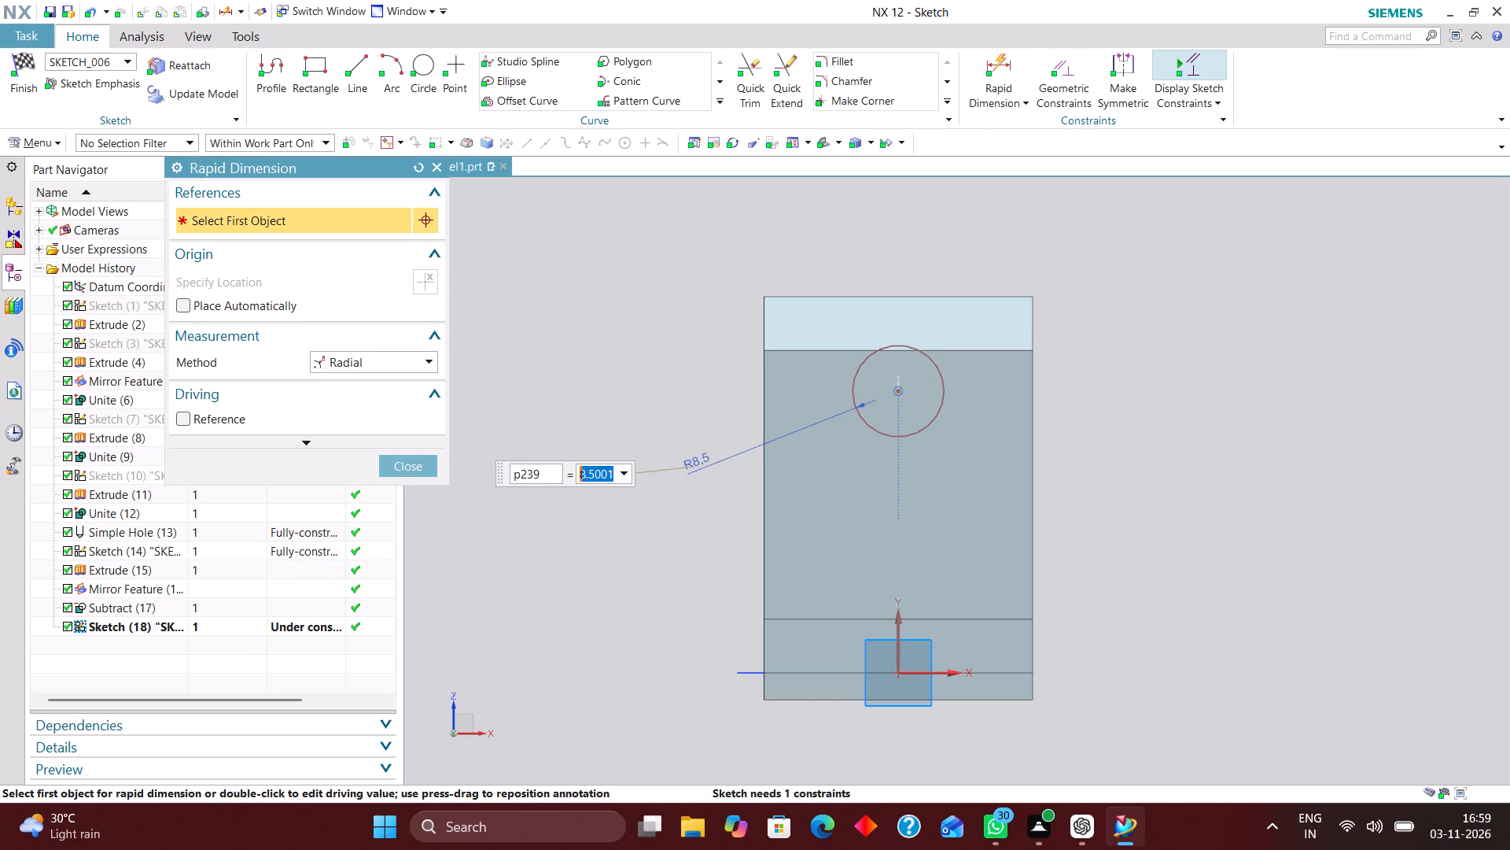
text(17)
key(Return)
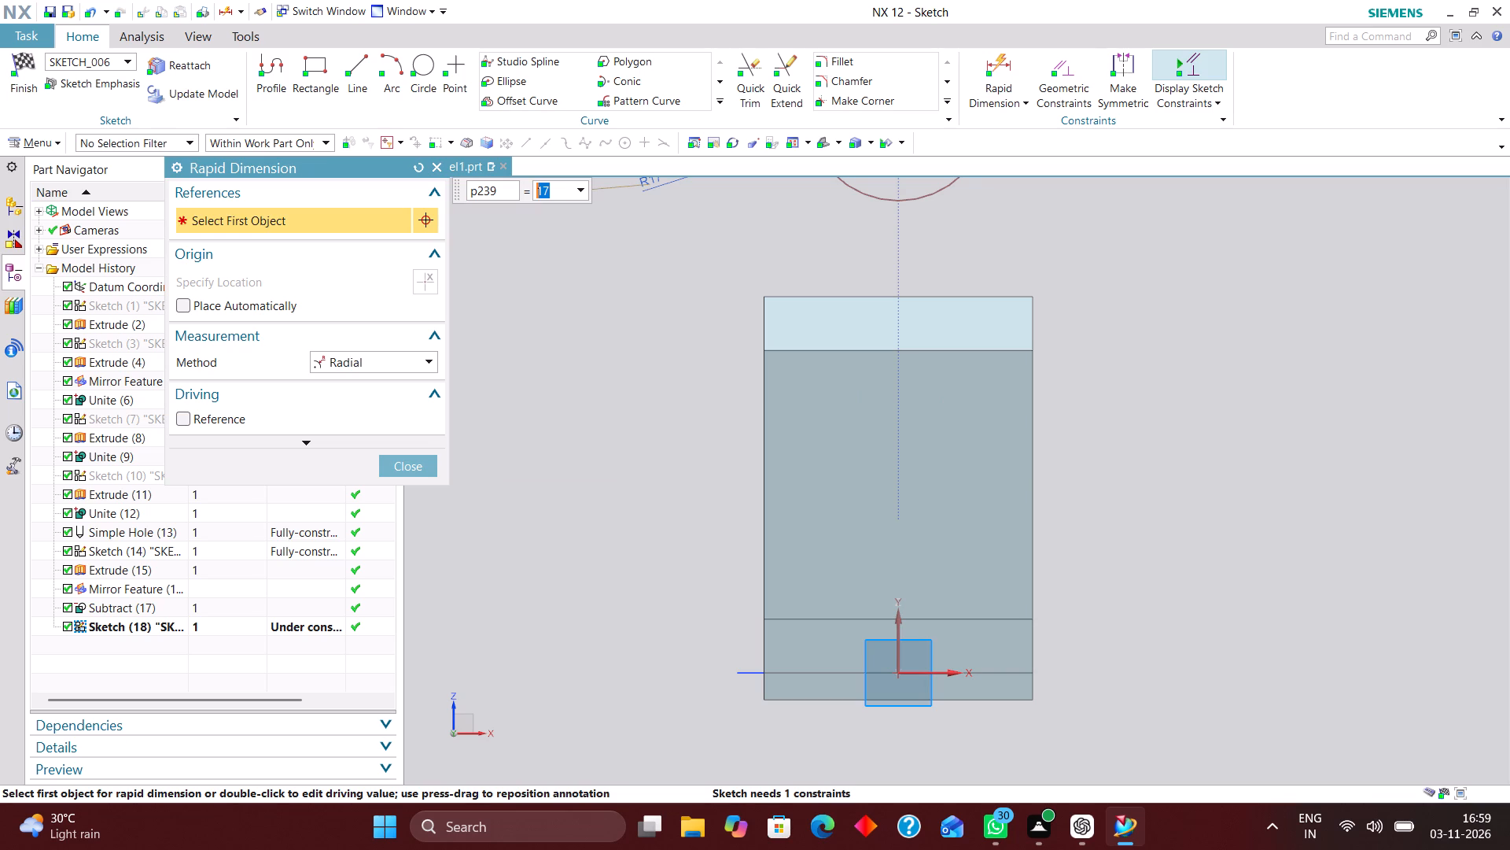
Dimension the circle's centre 70 mm above the sketch's horizontal axis and finish the sketch.
click(993, 63)
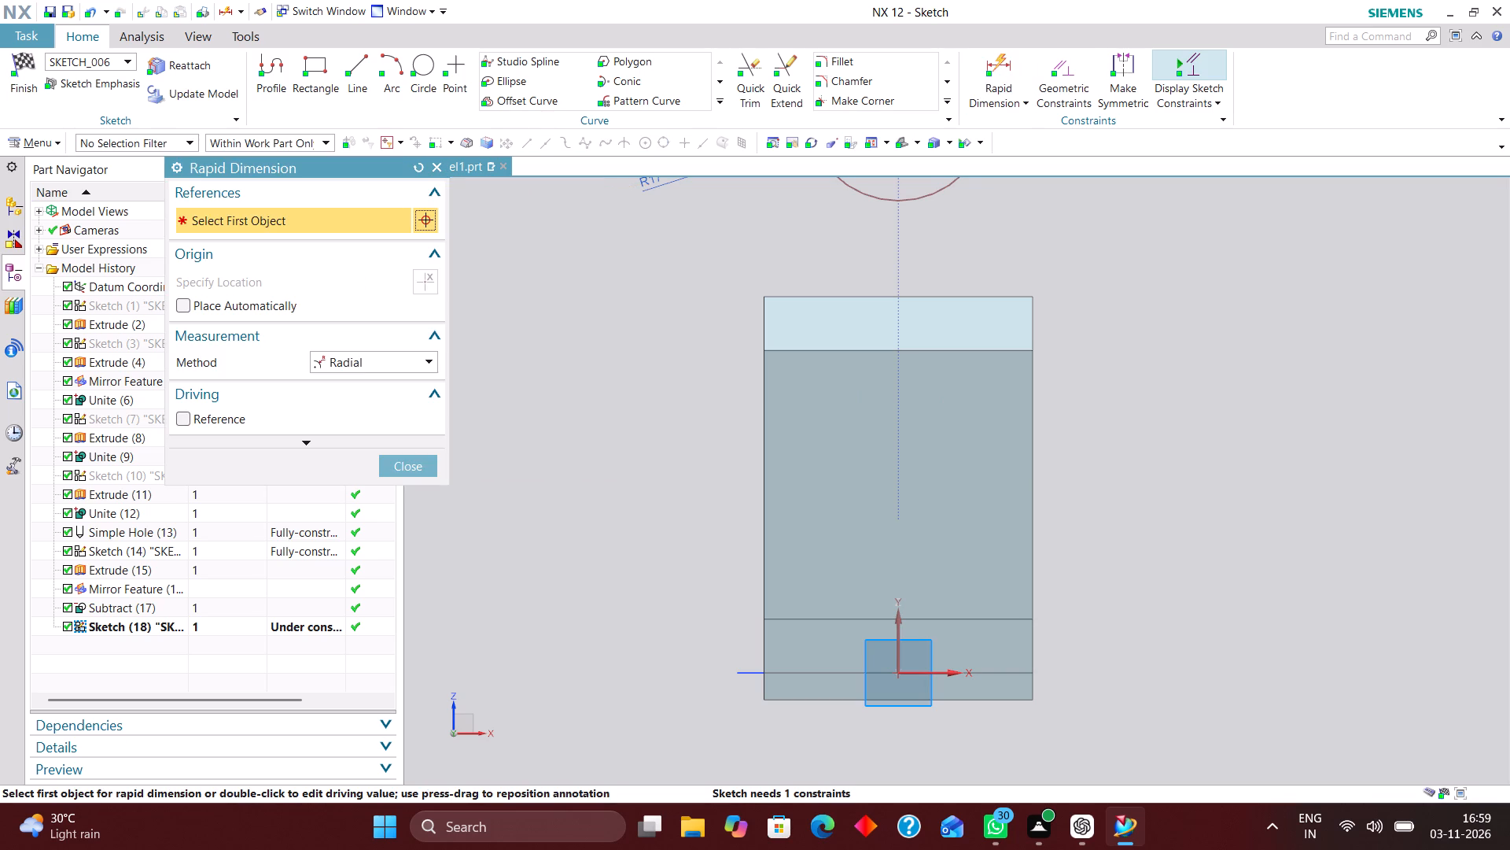
click(392, 364)
click(390, 382)
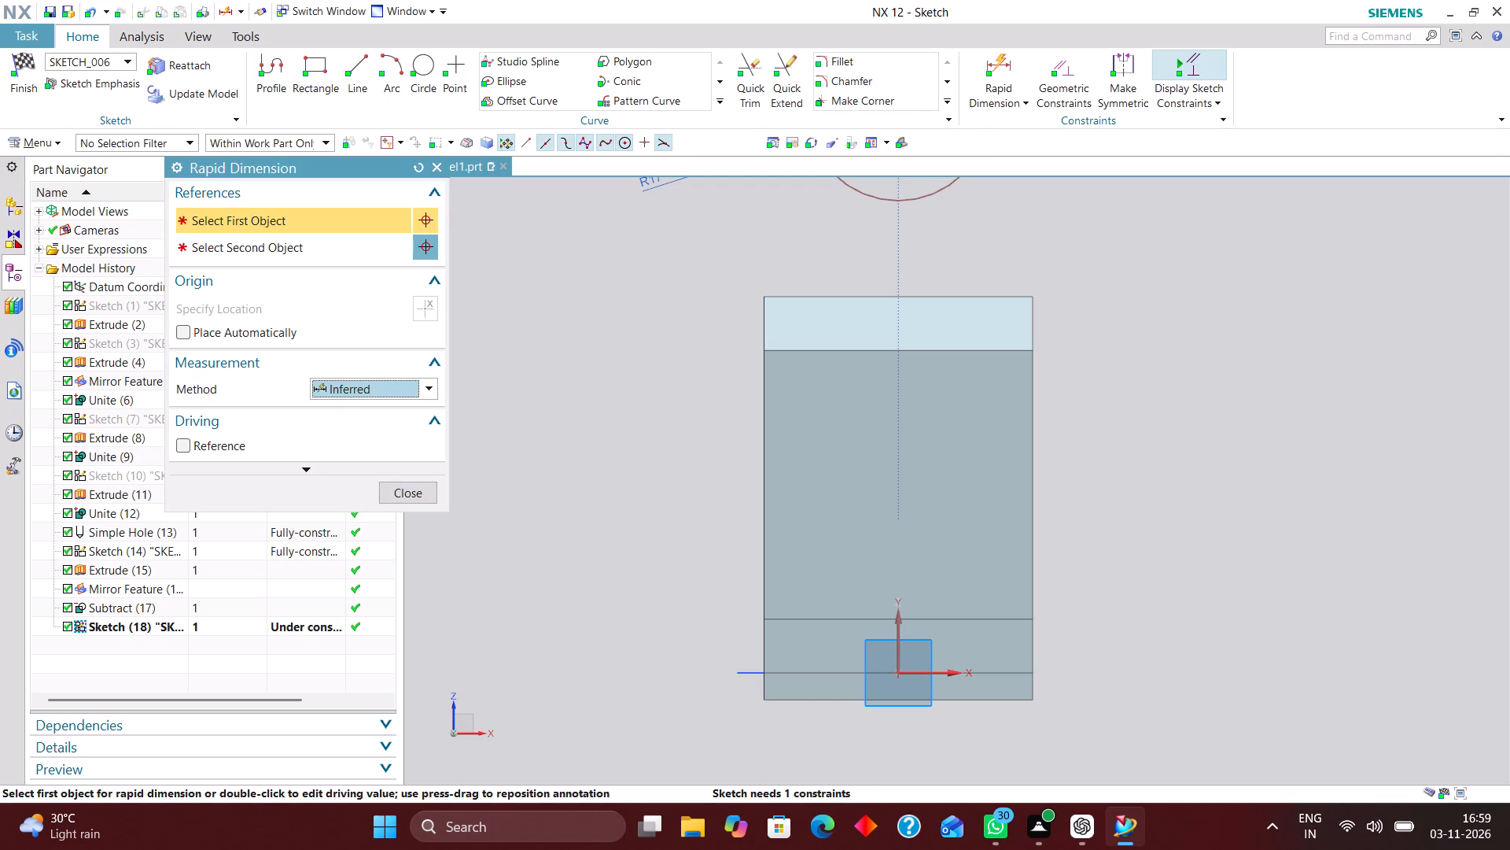
click(930, 674)
scroll(875, 681, down, 1)
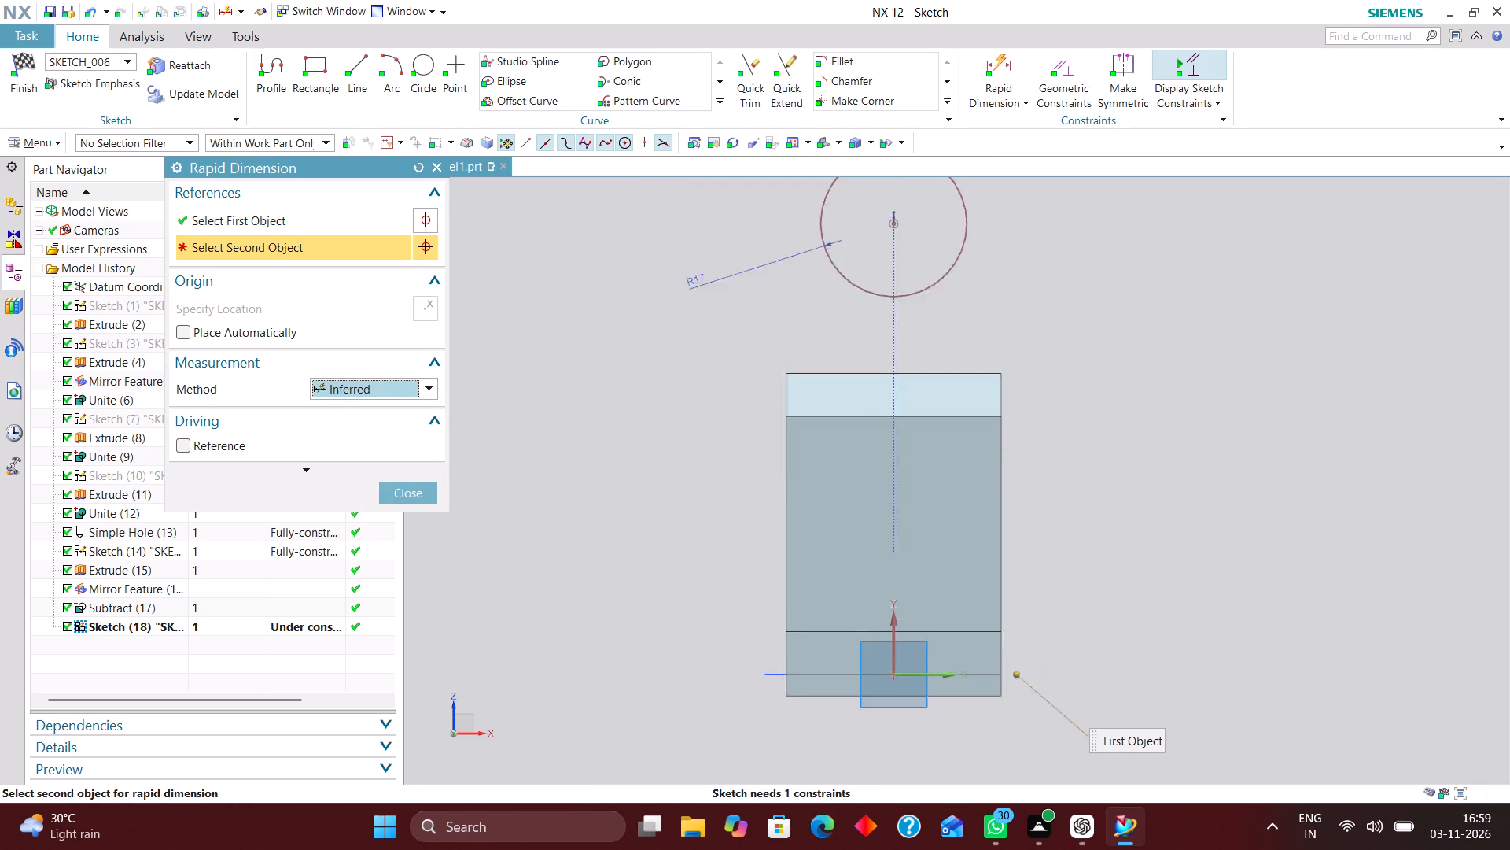
scroll(875, 681, down, 1)
click(888, 314)
click(1112, 490)
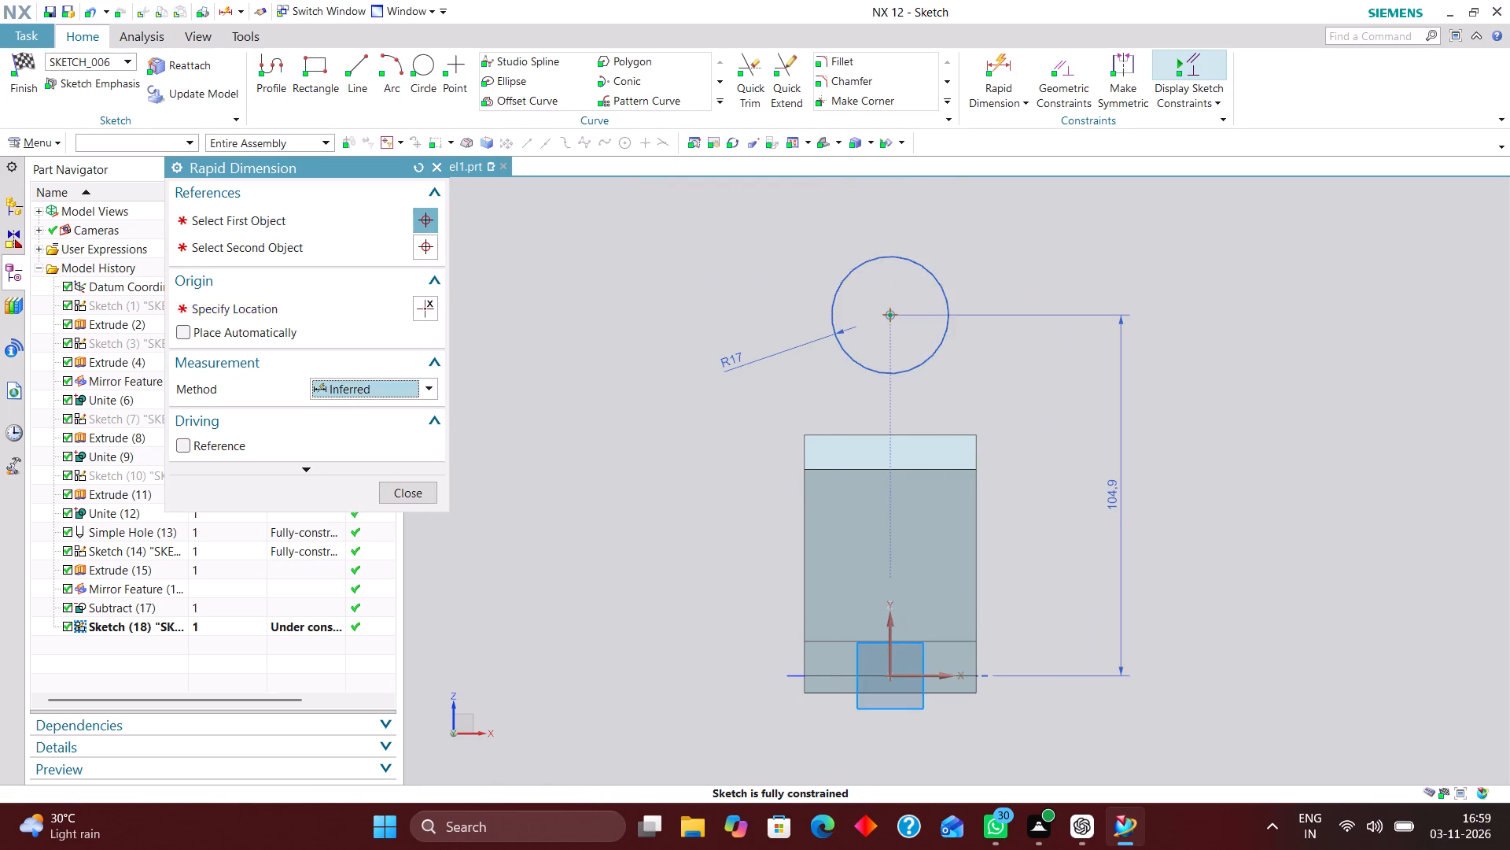
text(70)
key(Return)
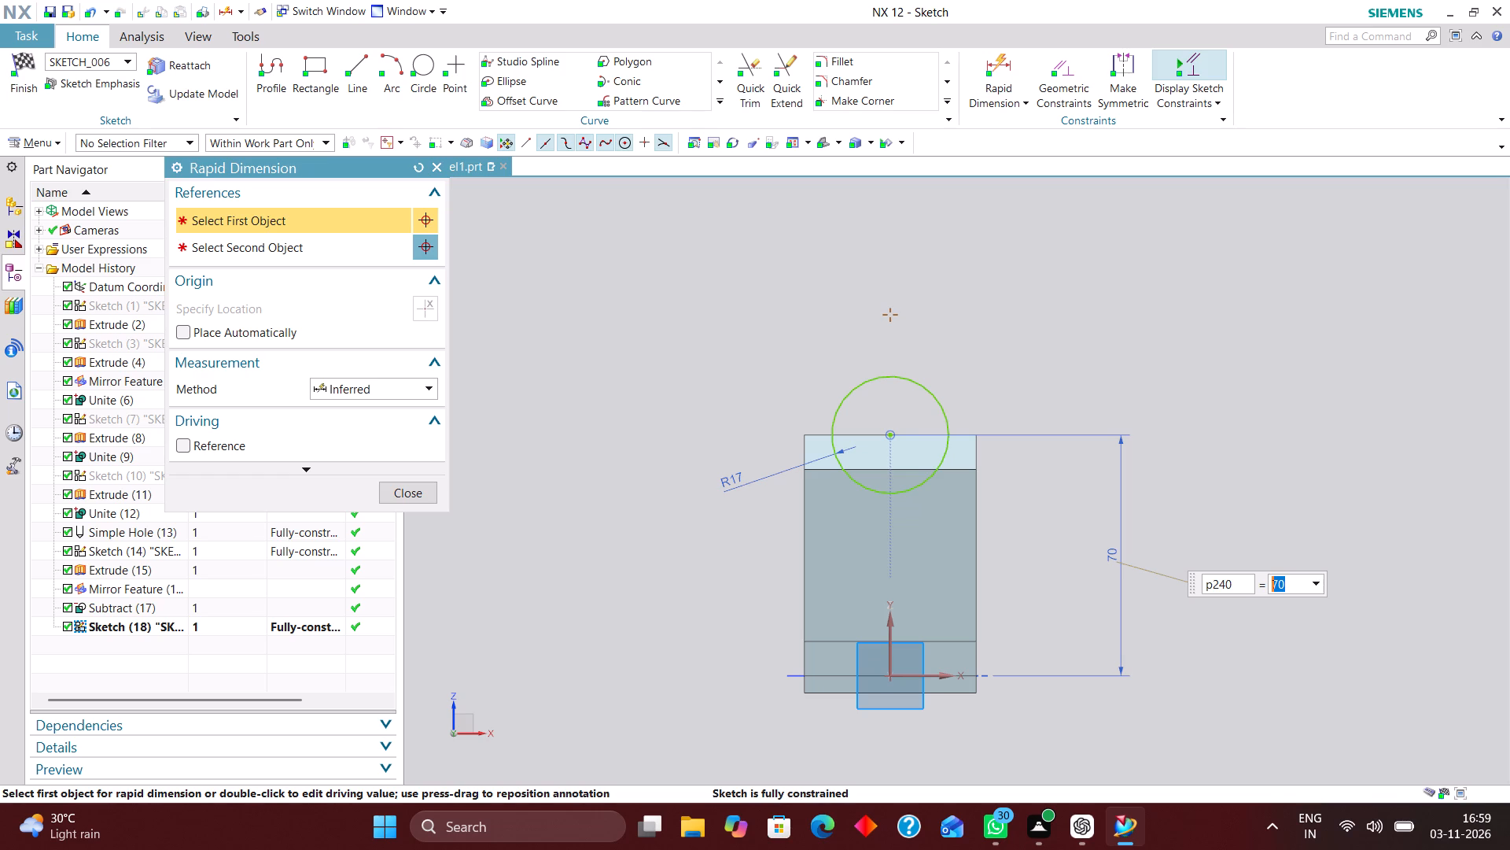
click(429, 498)
click(29, 59)
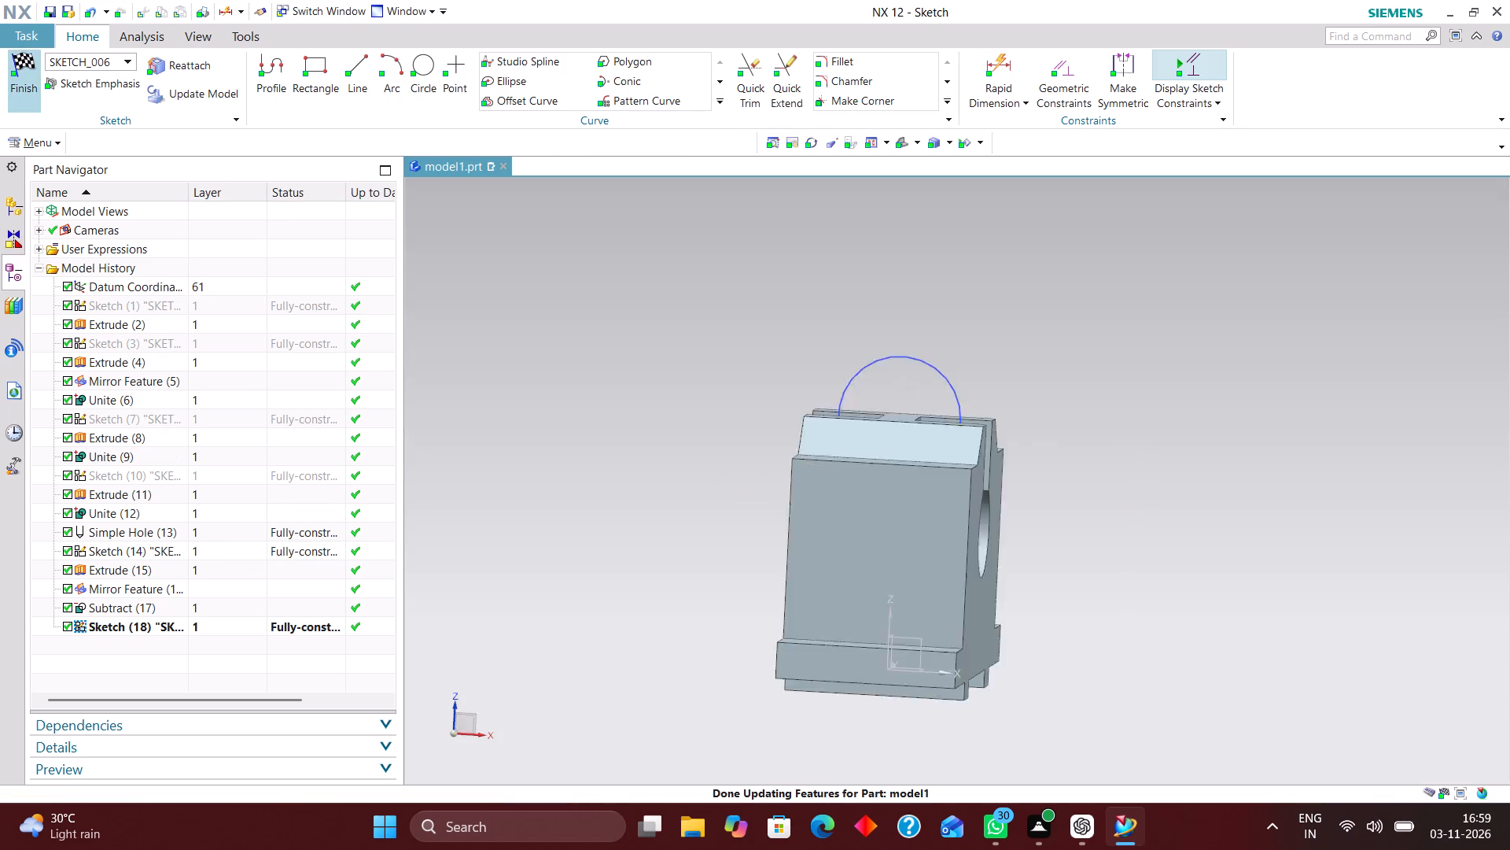
Extrude the circle from 30 mm to 45 mm with Boolean None, forming a separate cylinder overlapping the block's outer shoulder.
click(225, 65)
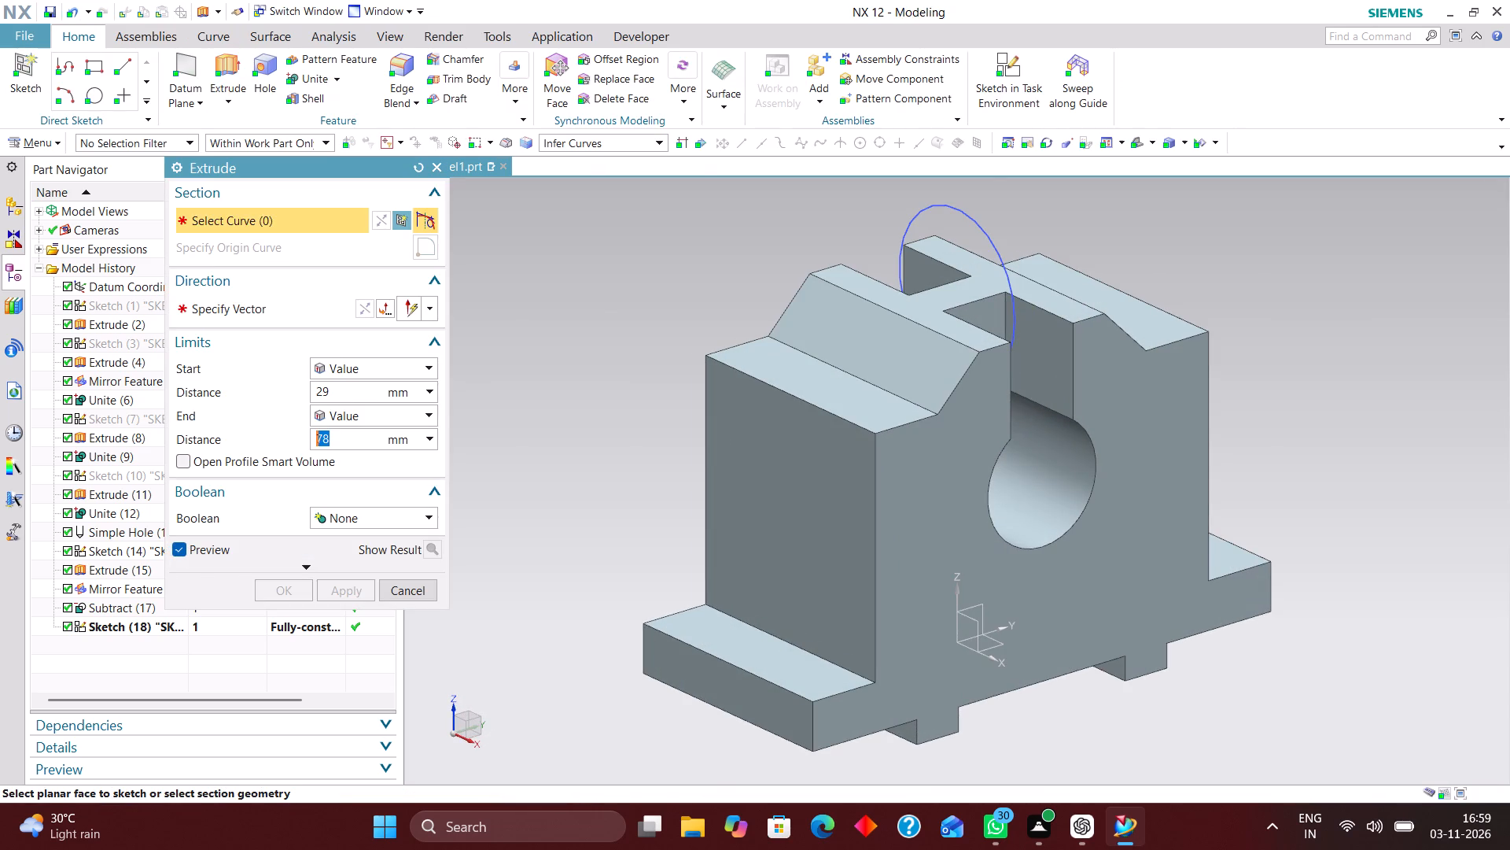
click(995, 238)
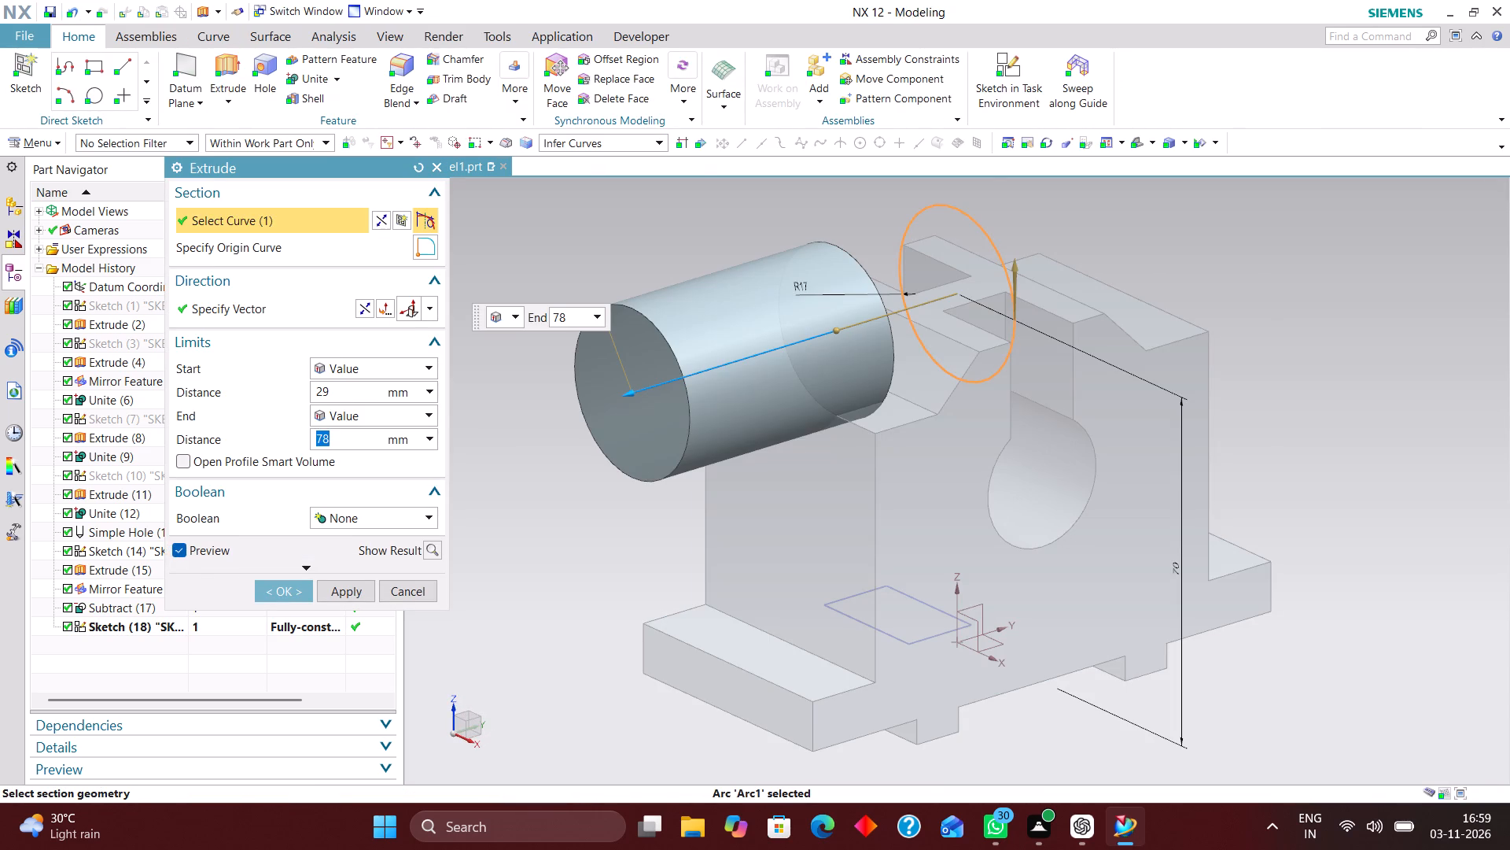
drag(627, 395, 766, 360)
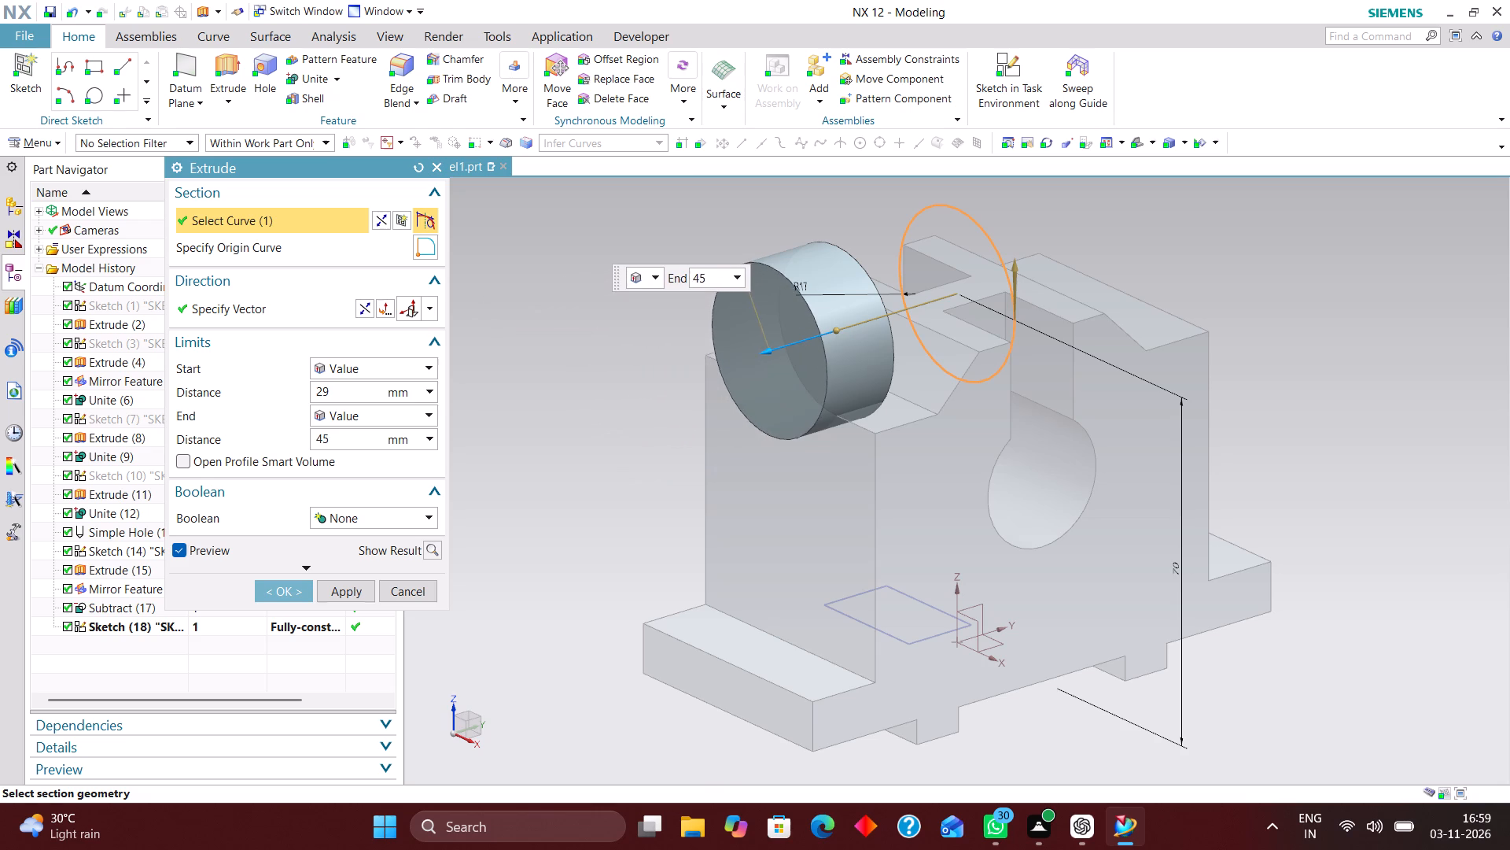
drag(766, 360, 768, 357)
scroll(876, 345, up, 1)
middle_drag(886, 344, 842, 318)
right_drag(1312, 269, 1090, 290)
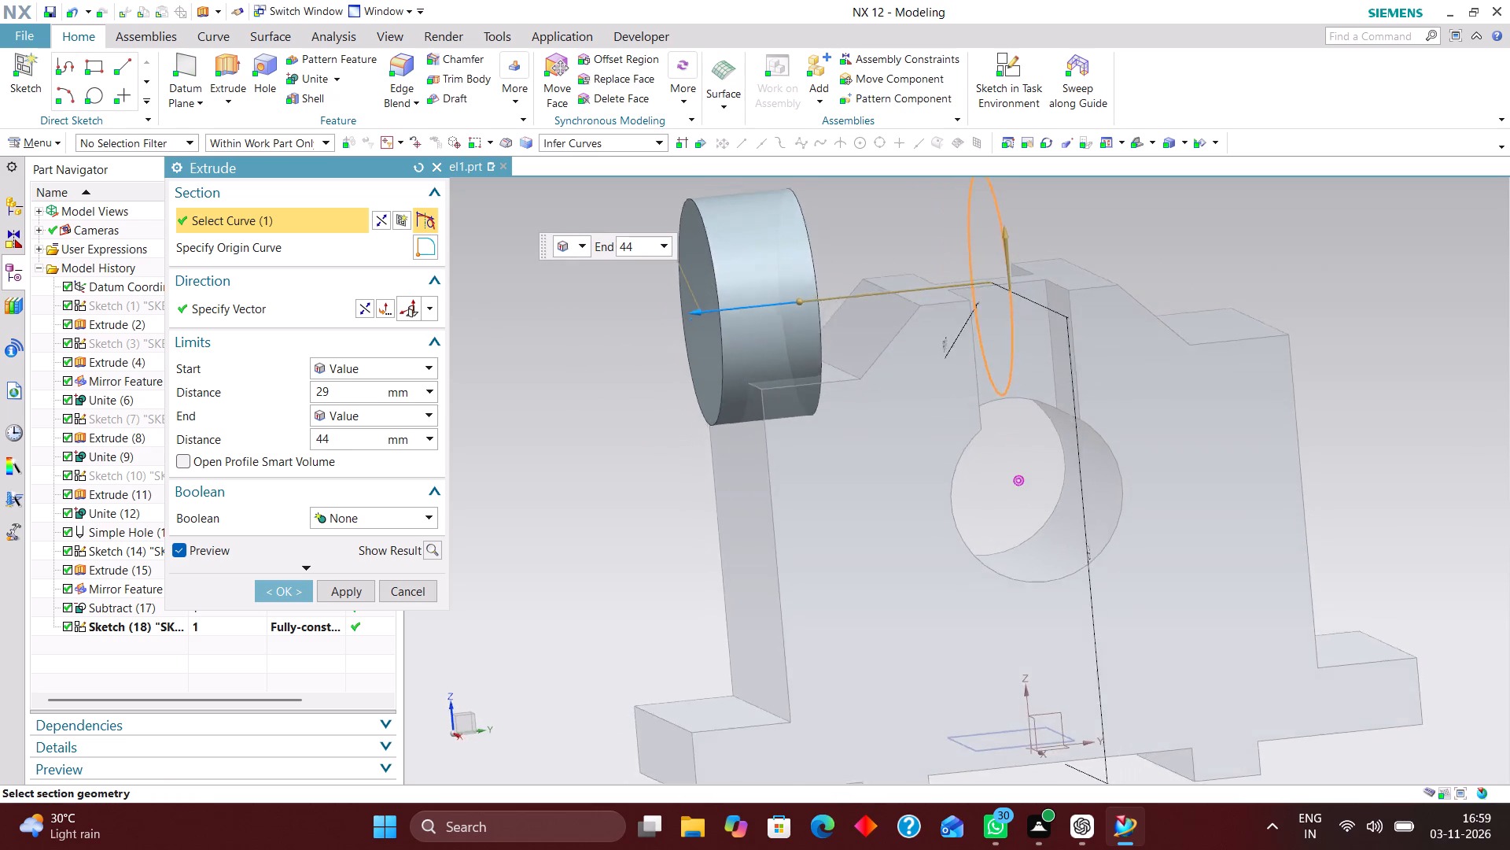
scroll(727, 299, up, 3)
middle_drag(713, 264, 690, 263)
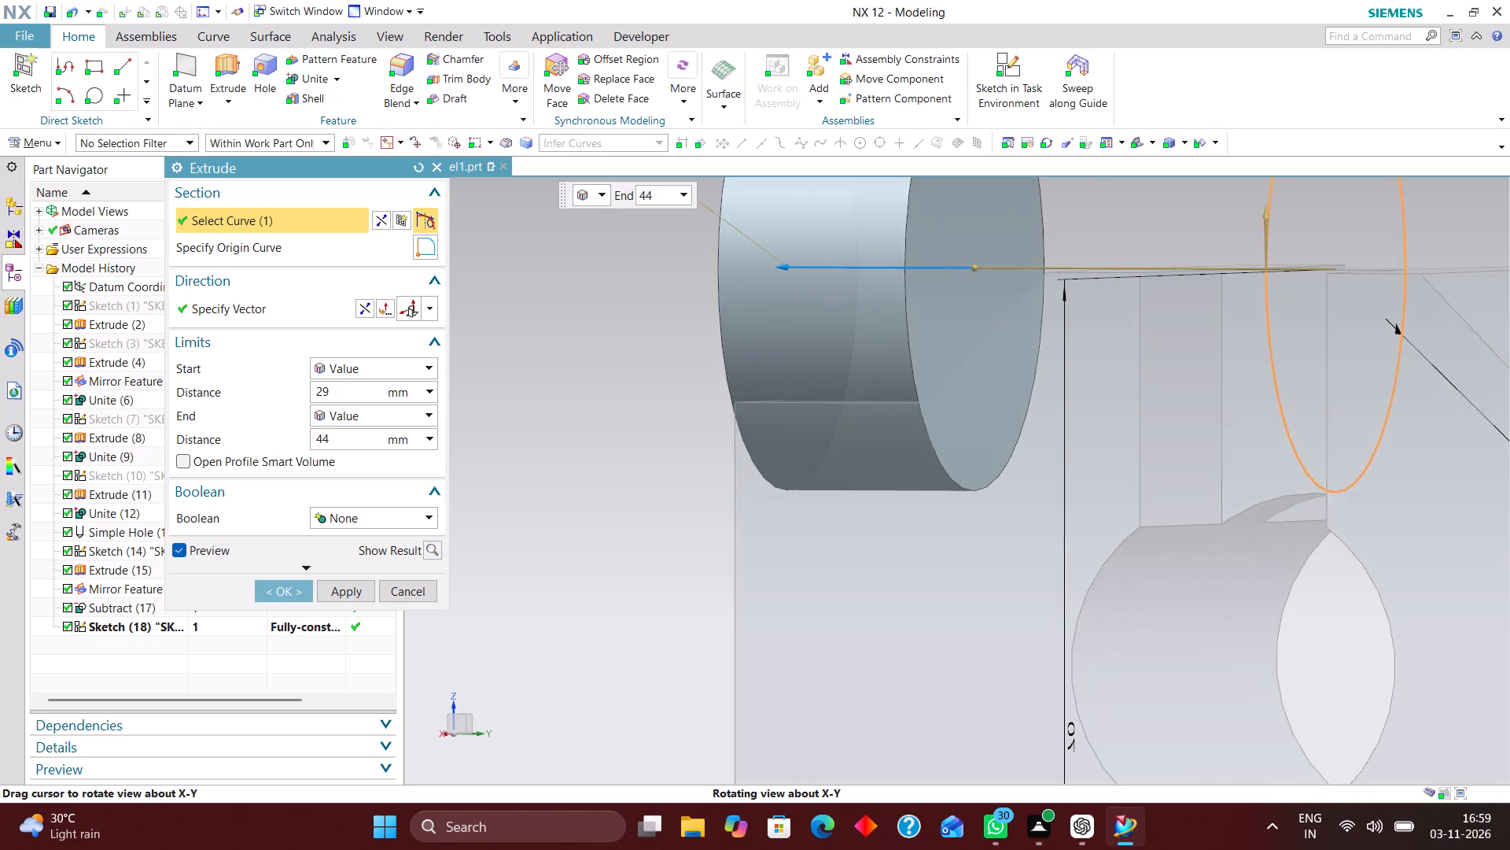
middle_drag(690, 263, 711, 272)
right_drag(1075, 249, 990, 253)
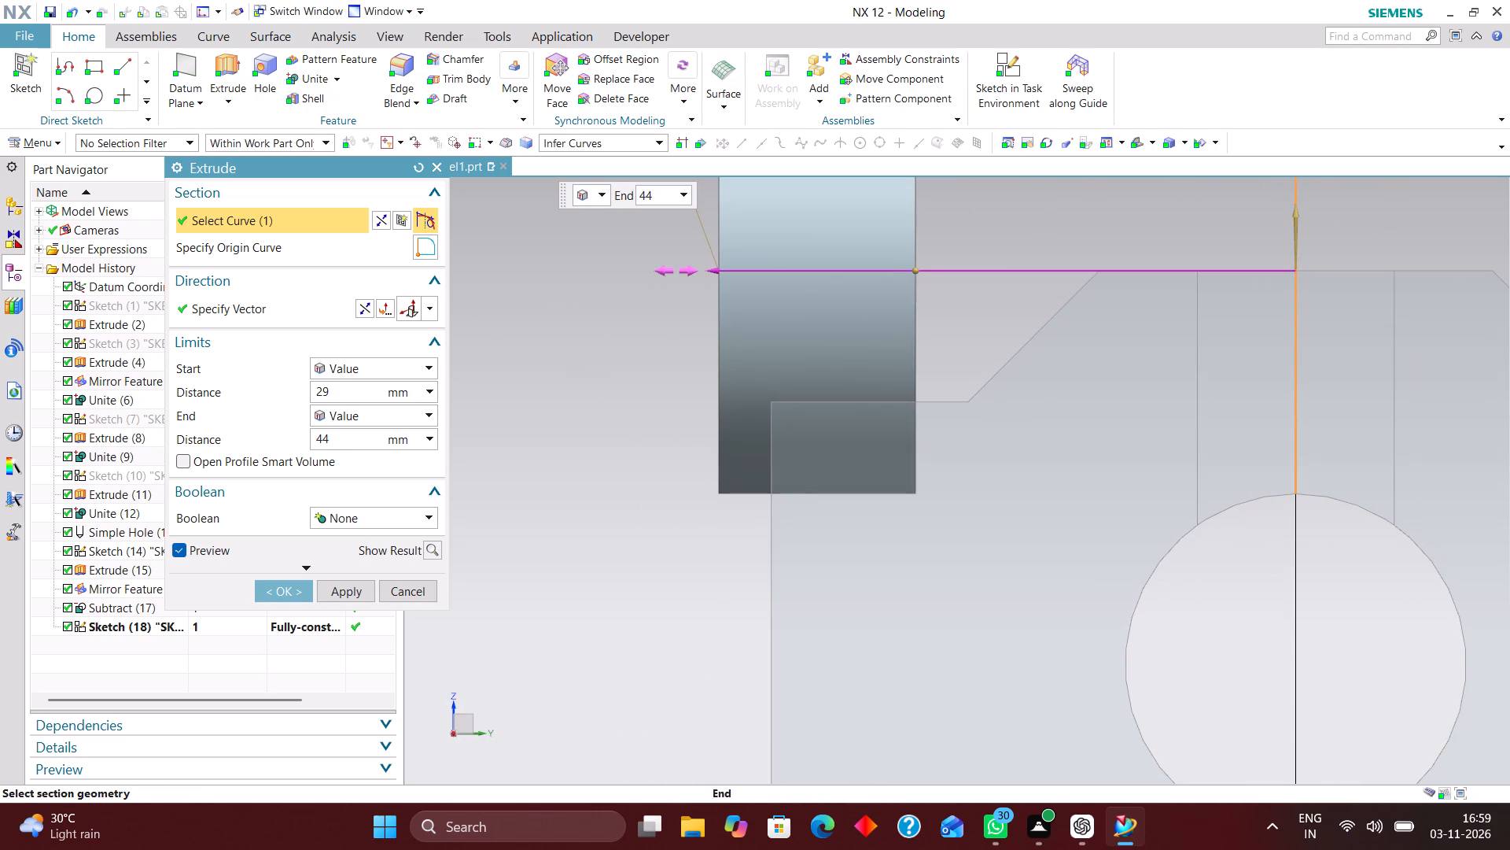
drag(711, 270, 764, 273)
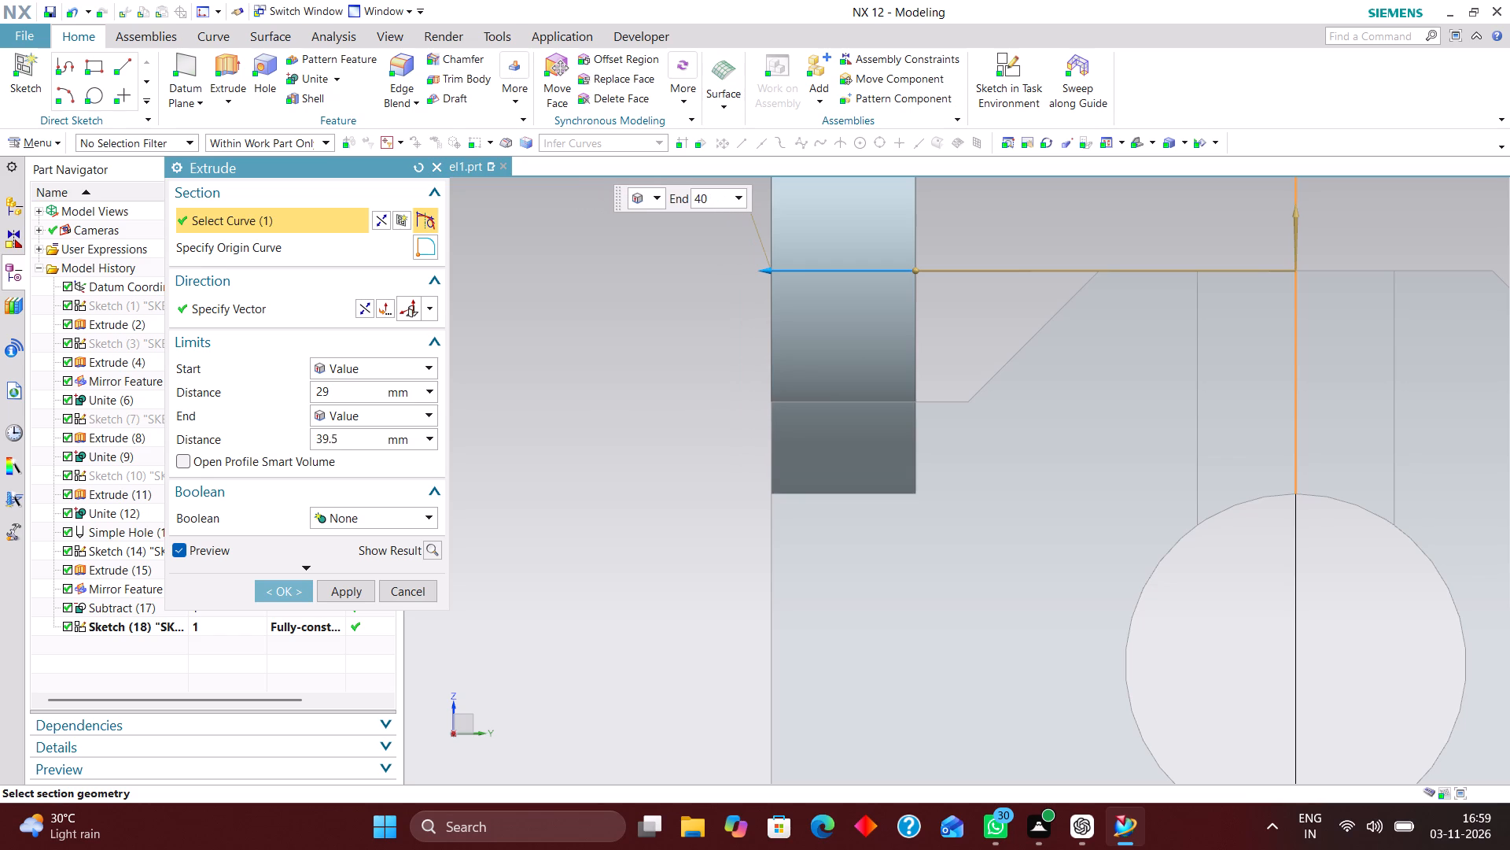
drag(764, 273, 764, 273)
drag(764, 273, 741, 273)
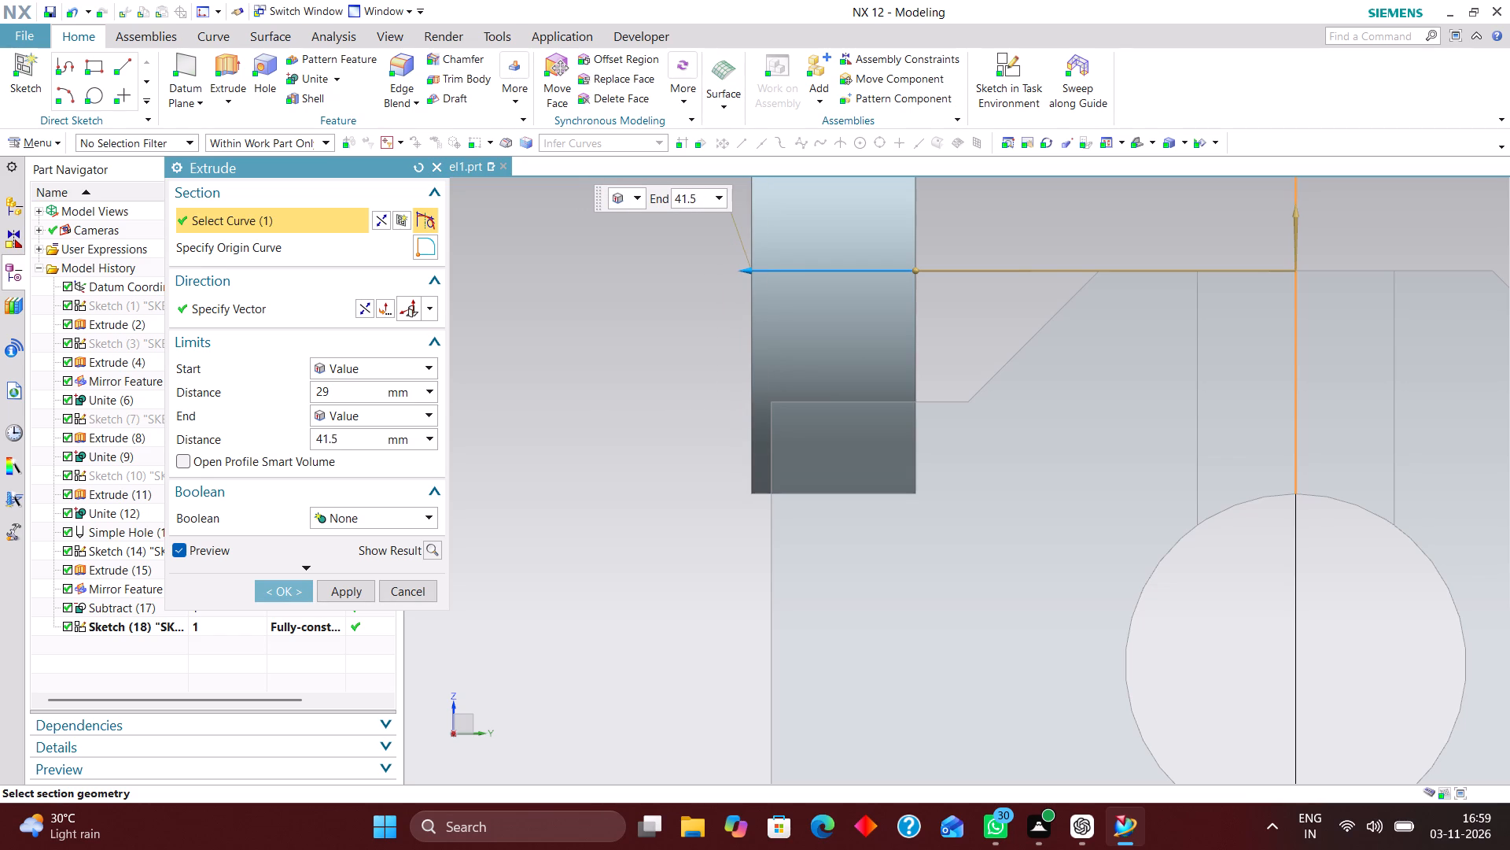
drag(741, 273, 765, 273)
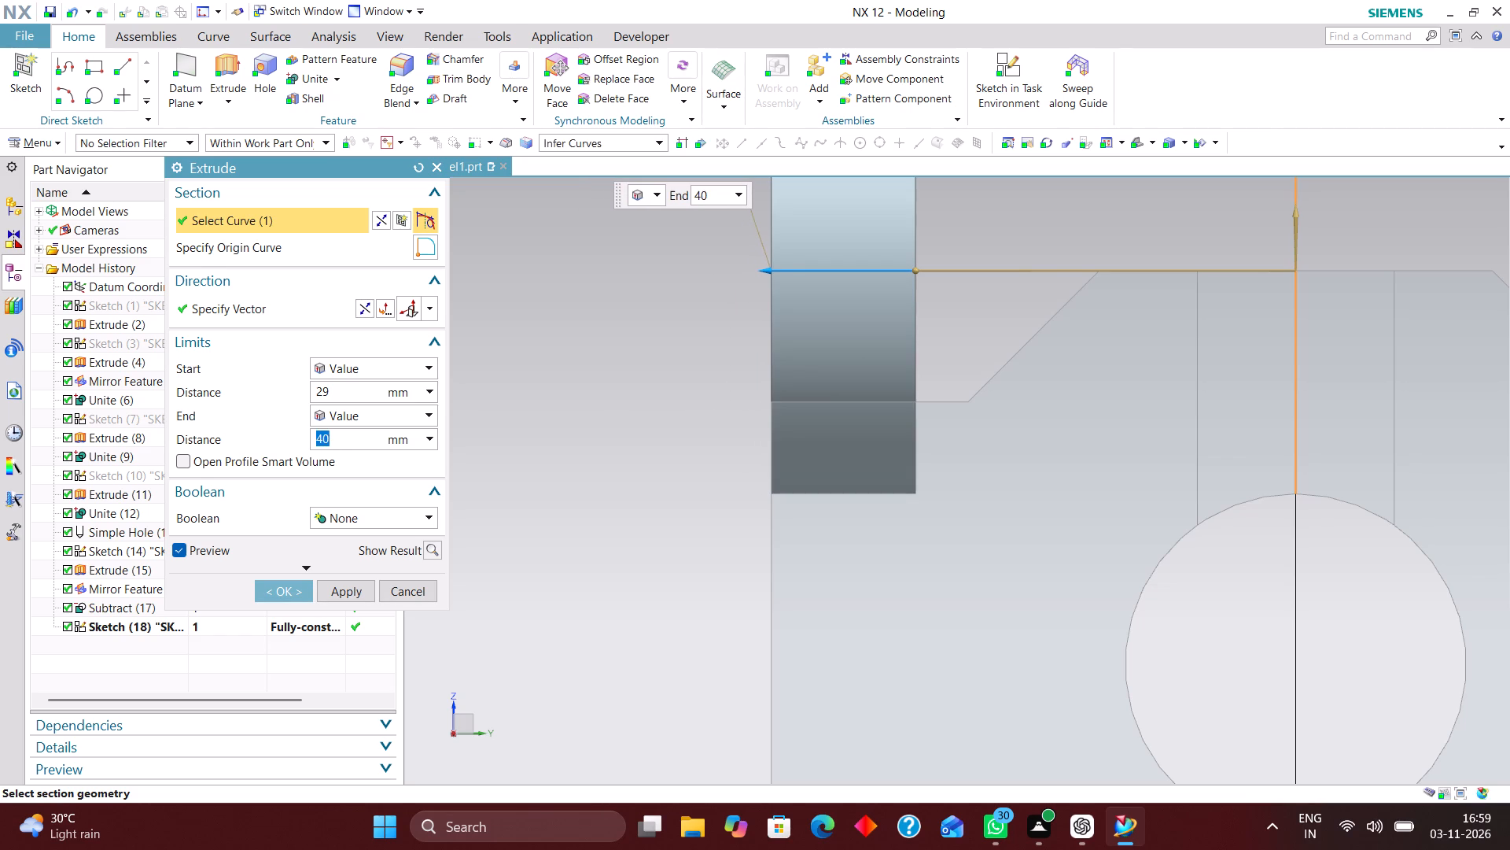
drag(916, 272, 902, 270)
drag(767, 272, 700, 265)
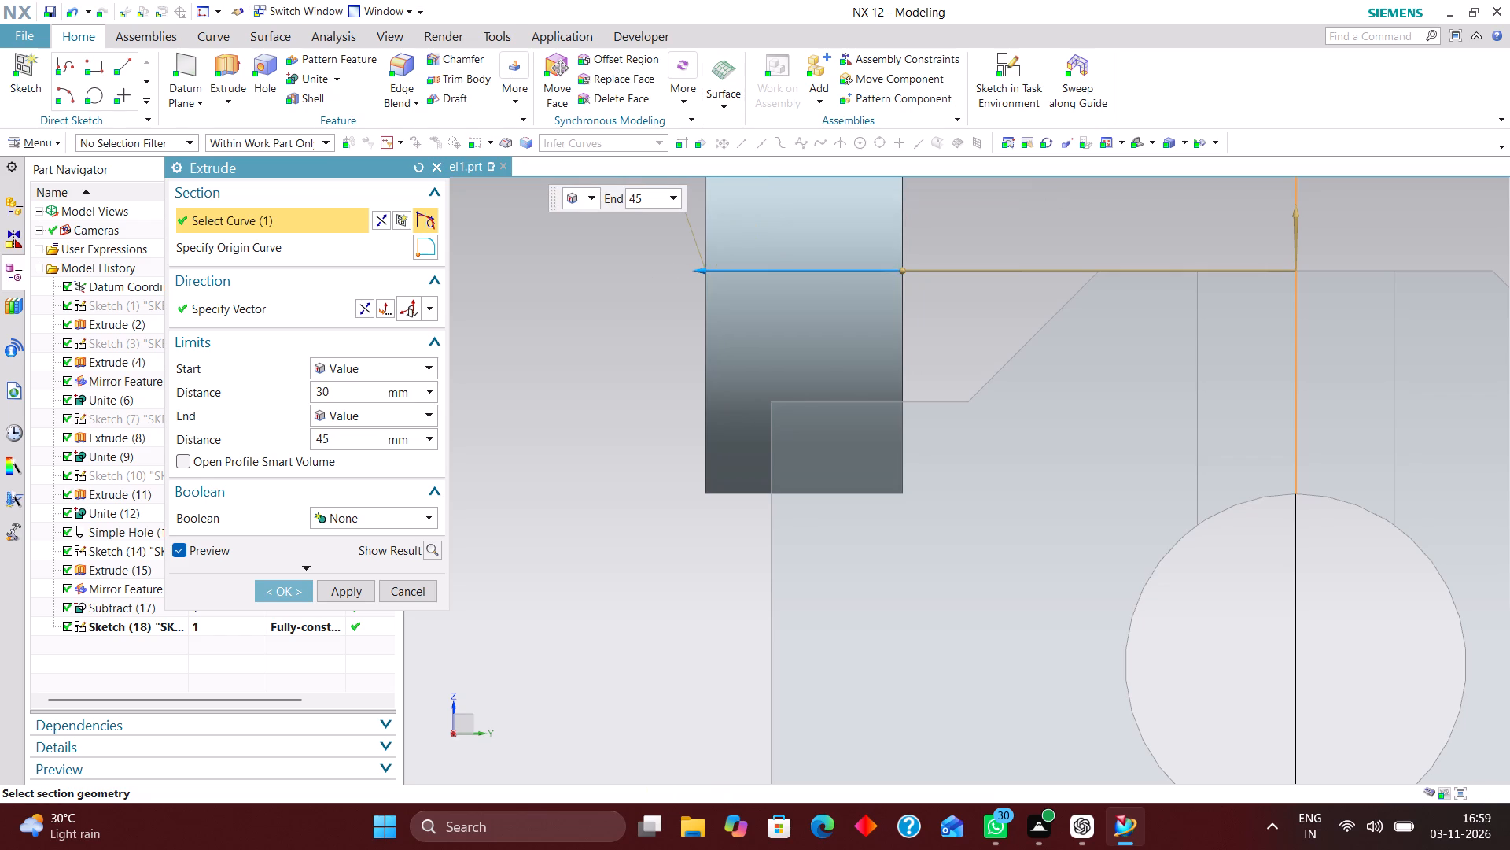
drag(700, 265, 700, 266)
click(288, 588)
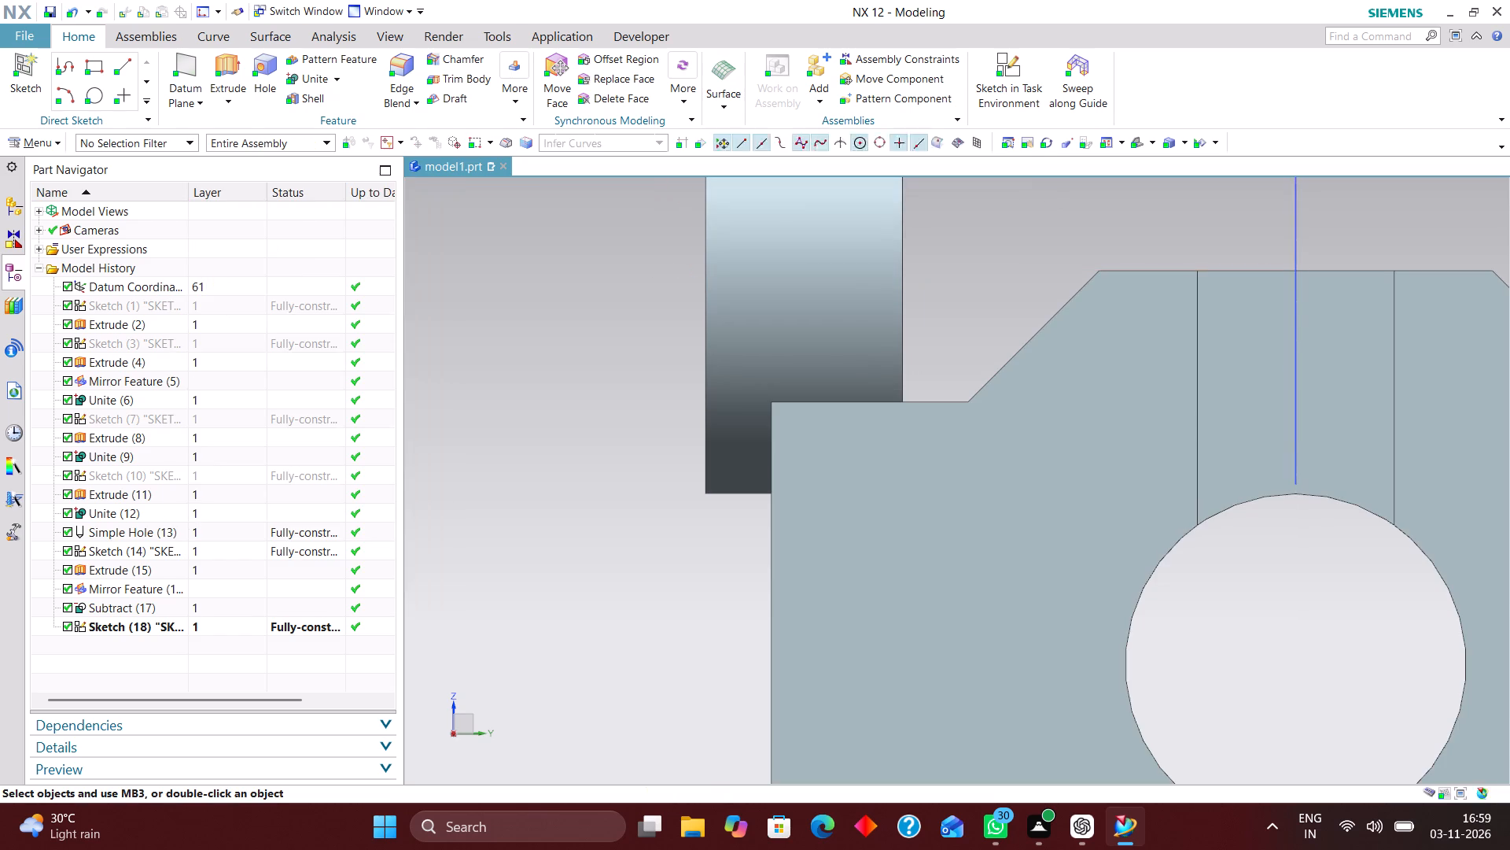
Subtract the 17 mm radius cylinder from the main fixture body to cut the recess in the outer shoulder.
scroll(552, 417, down, 2)
right_drag(1027, 236, 1032, 270)
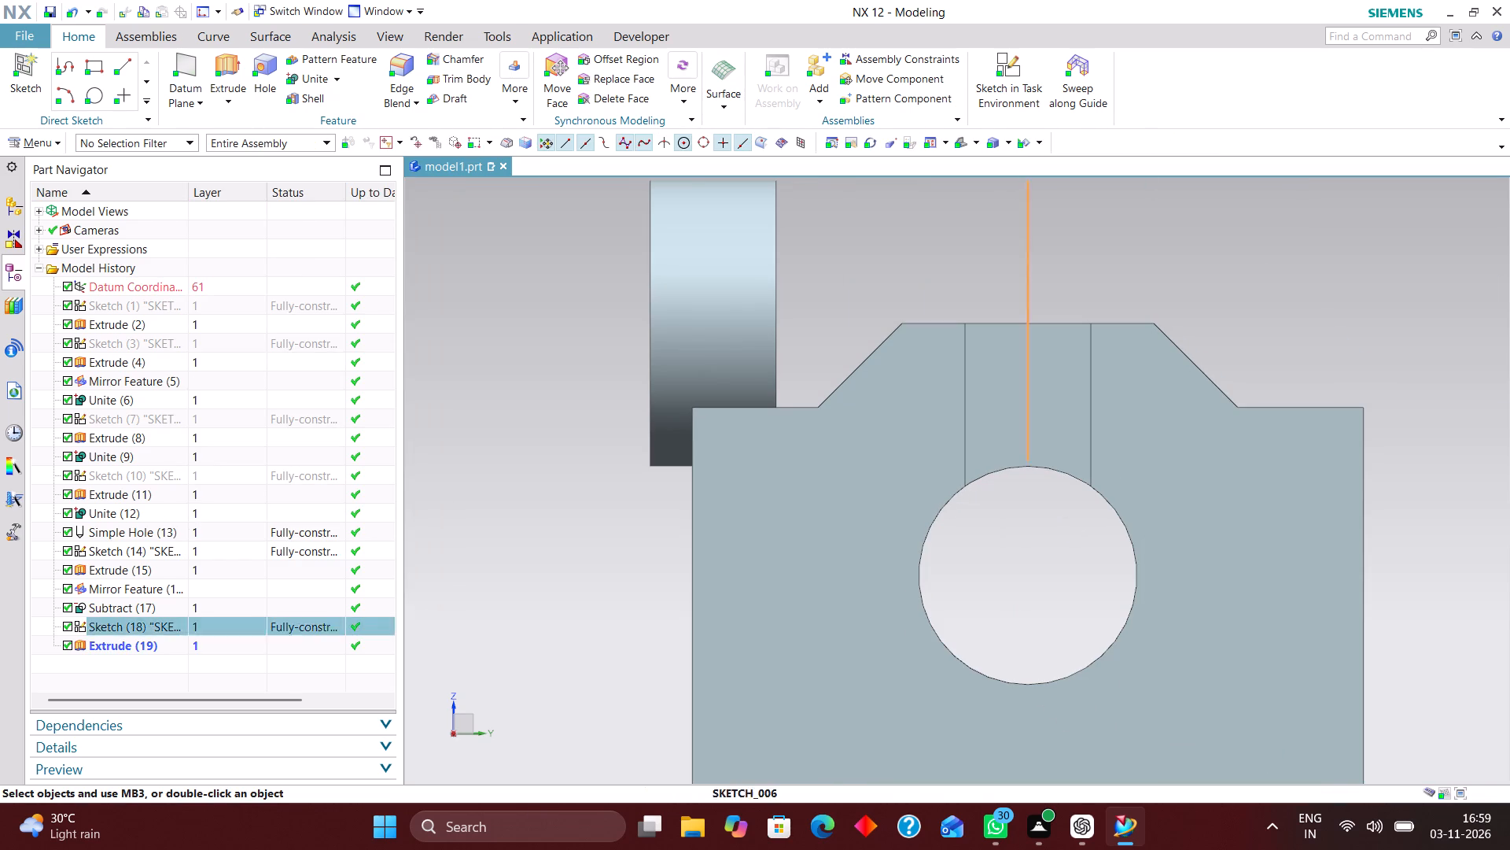
right_drag(1032, 270, 1038, 344)
scroll(908, 353, down, 4)
scroll(896, 286, up, 1)
middle_drag(898, 286, 939, 297)
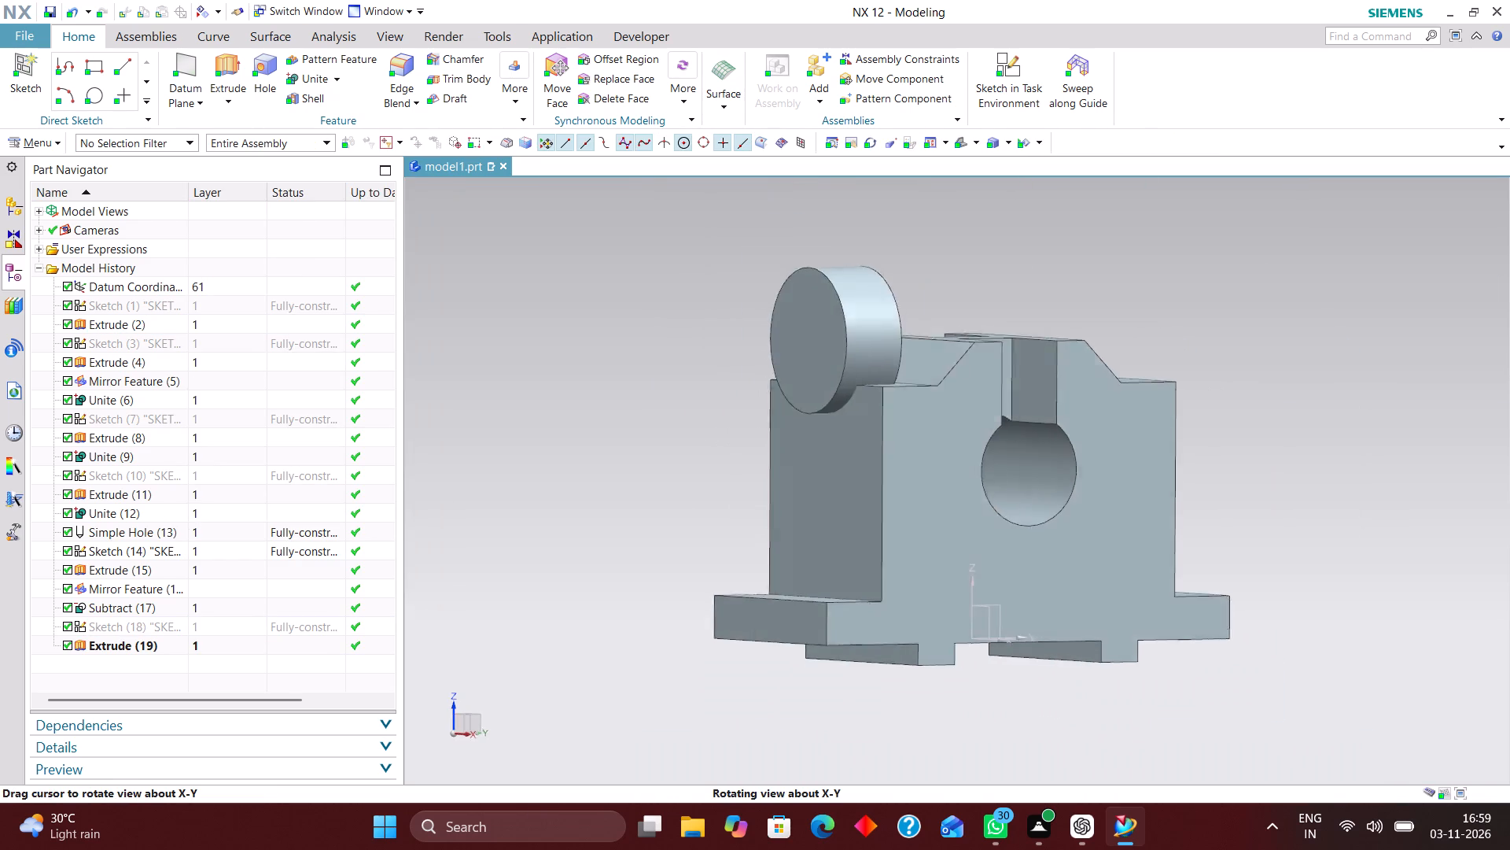
middle_drag(939, 297, 931, 323)
scroll(906, 351, up, 3)
scroll(711, 343, down, 1)
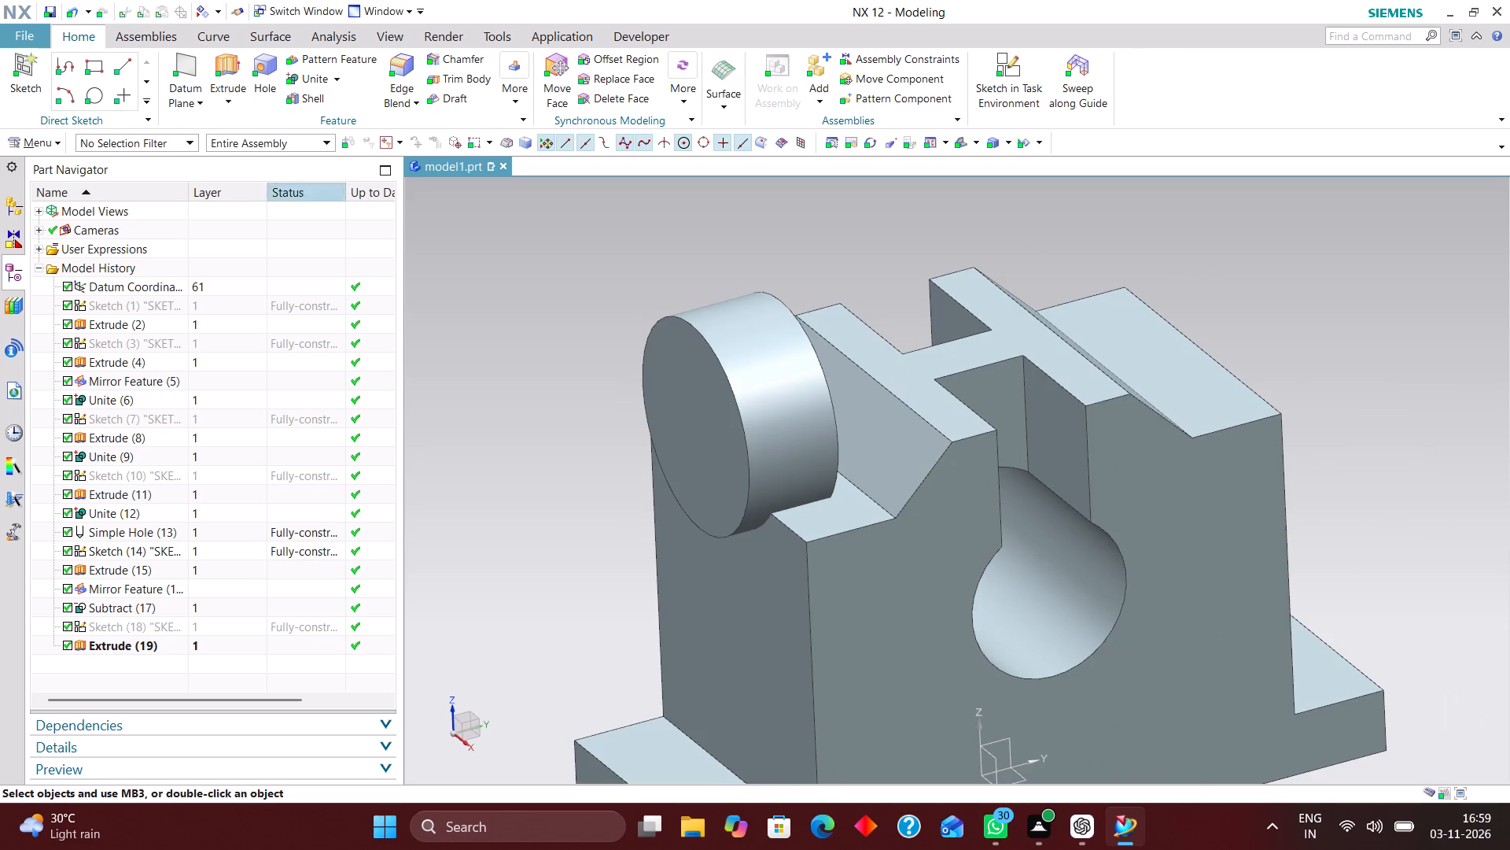
click(341, 76)
click(347, 124)
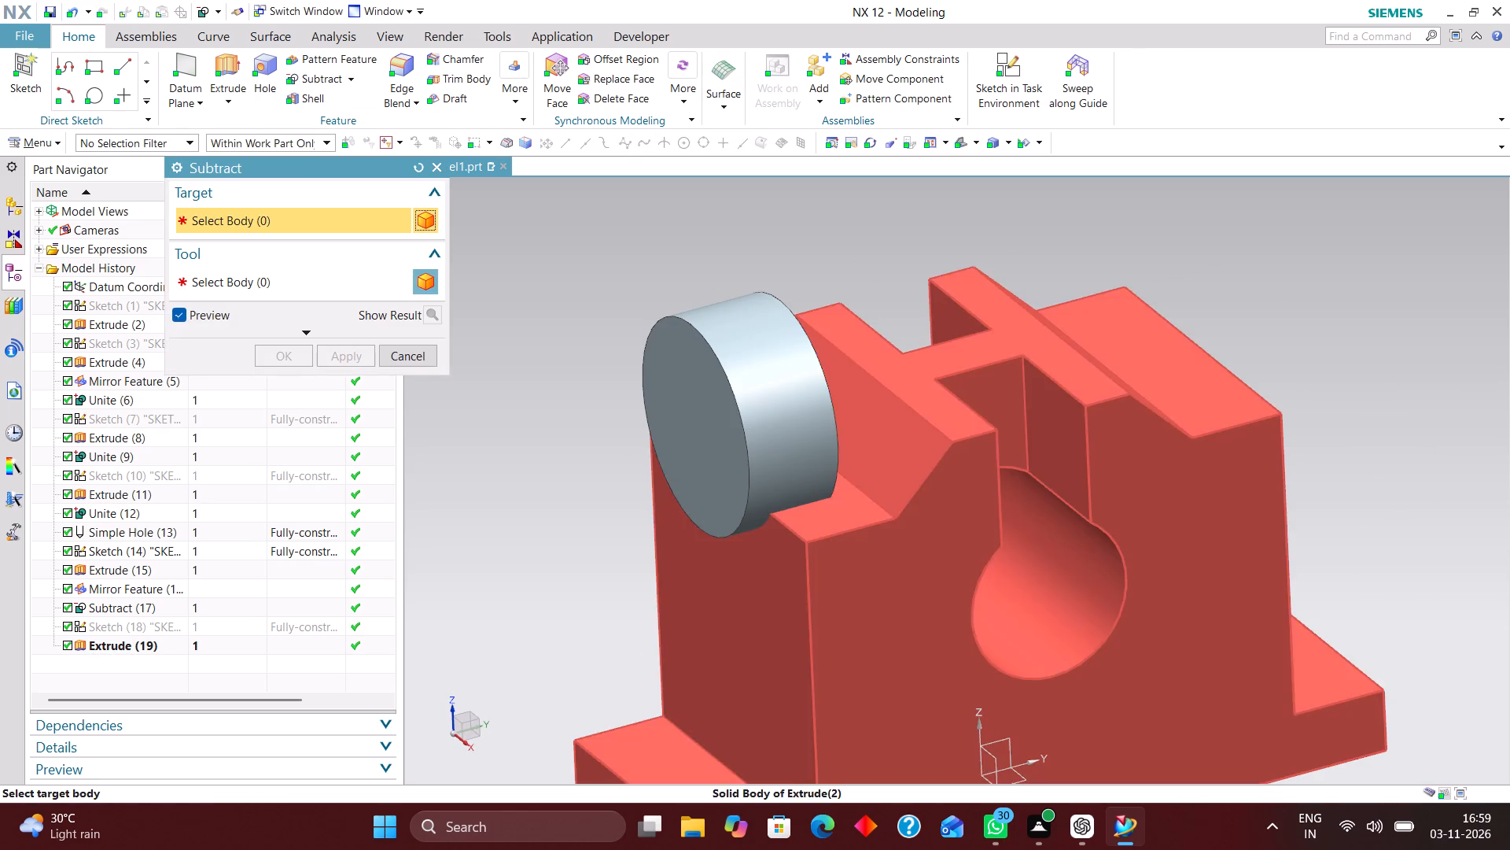
click(713, 551)
click(716, 486)
click(275, 353)
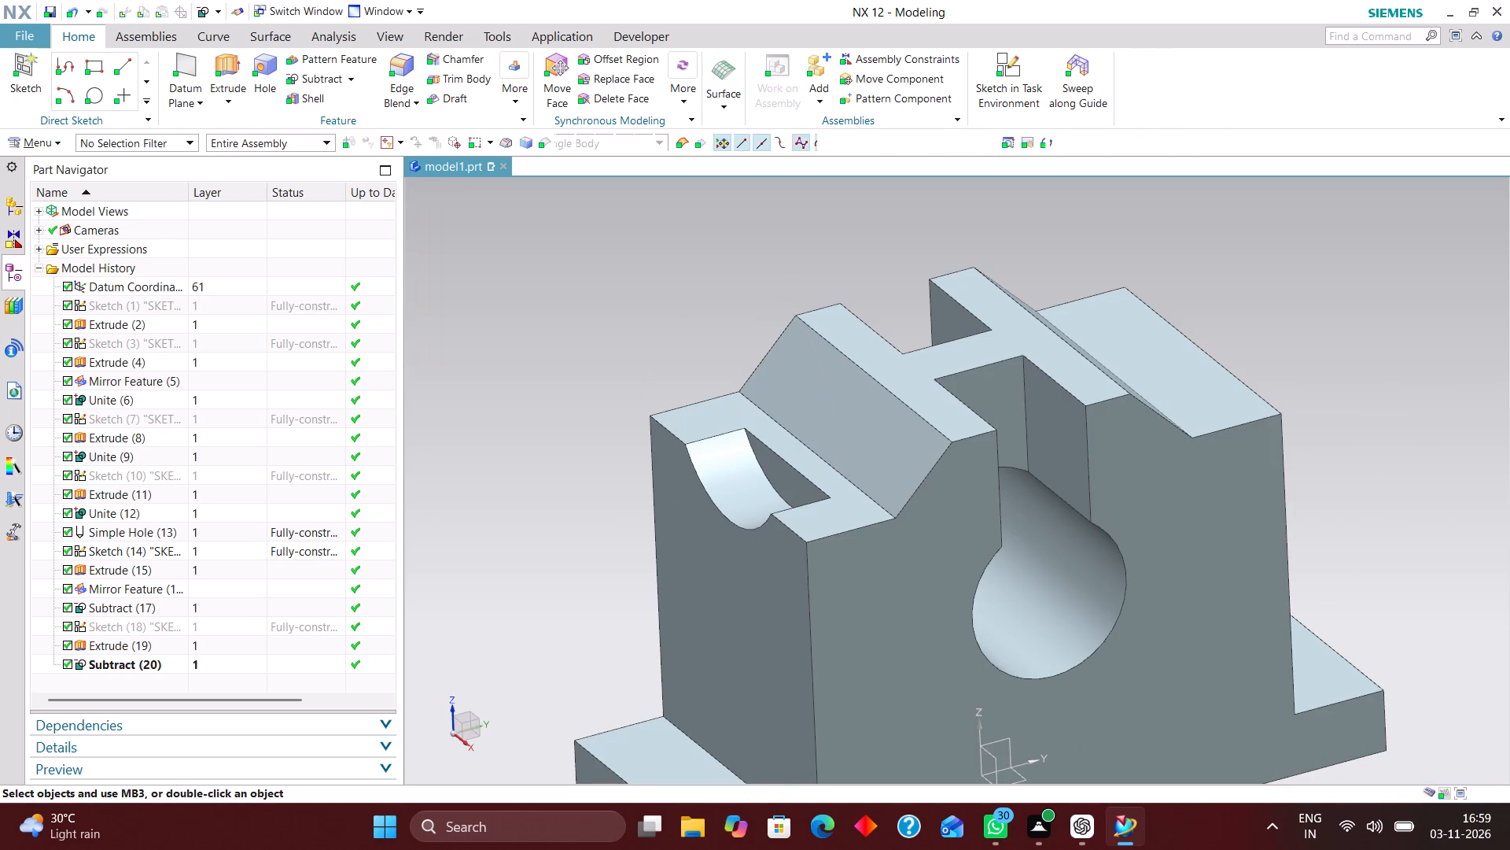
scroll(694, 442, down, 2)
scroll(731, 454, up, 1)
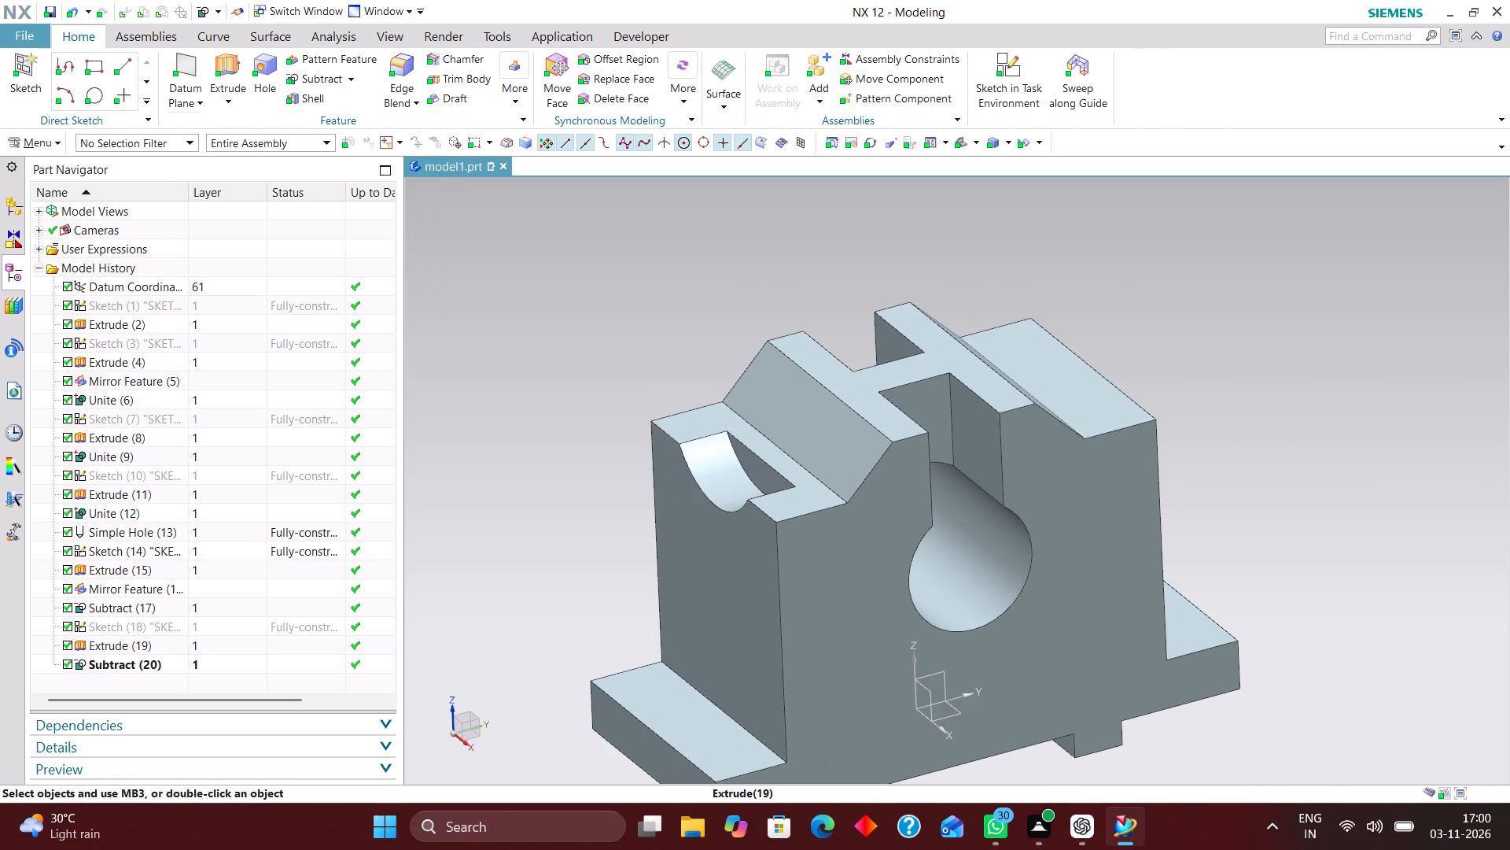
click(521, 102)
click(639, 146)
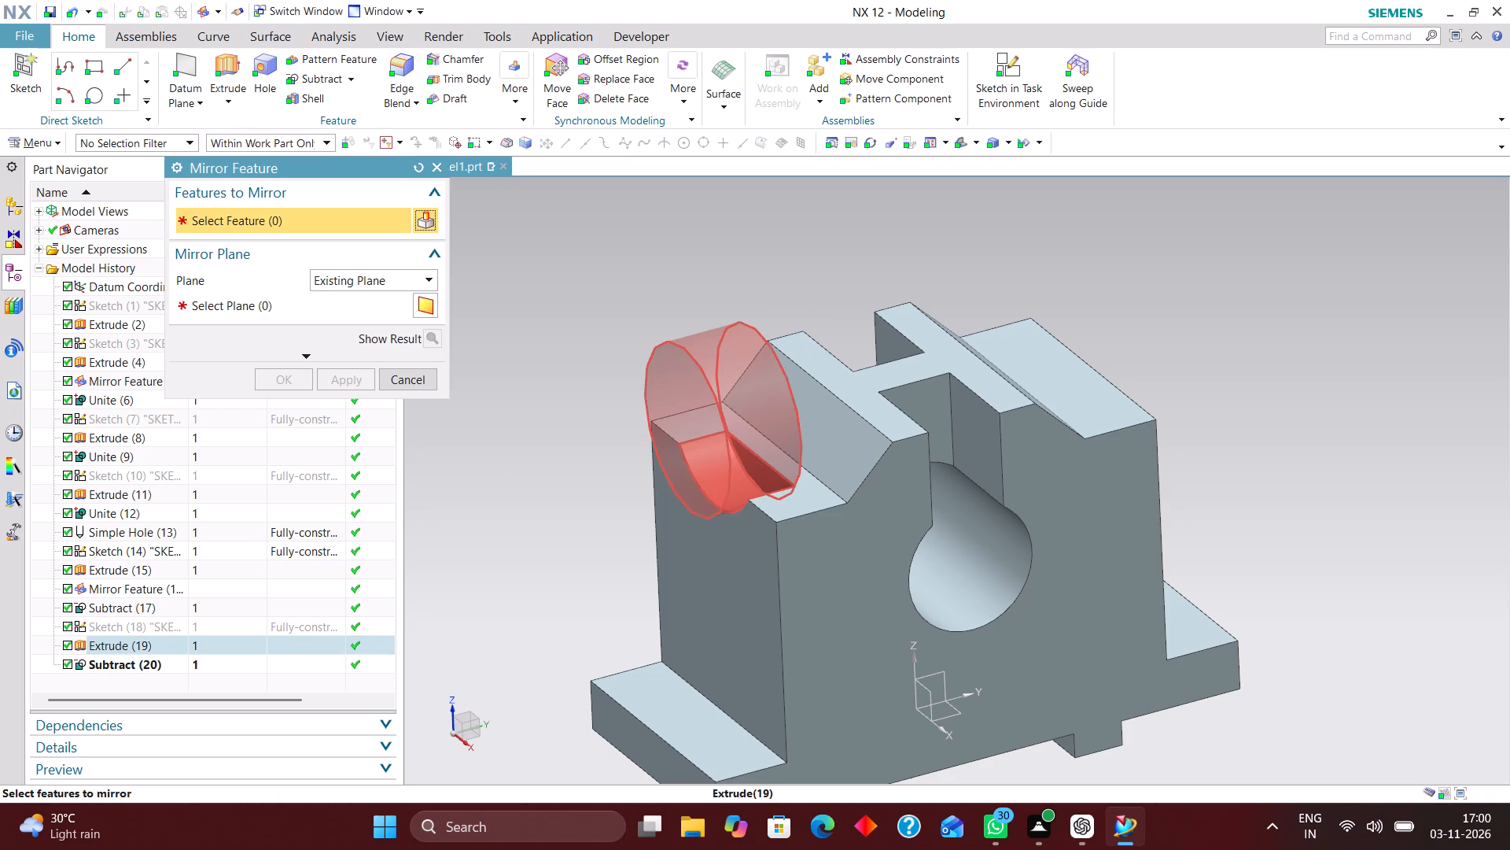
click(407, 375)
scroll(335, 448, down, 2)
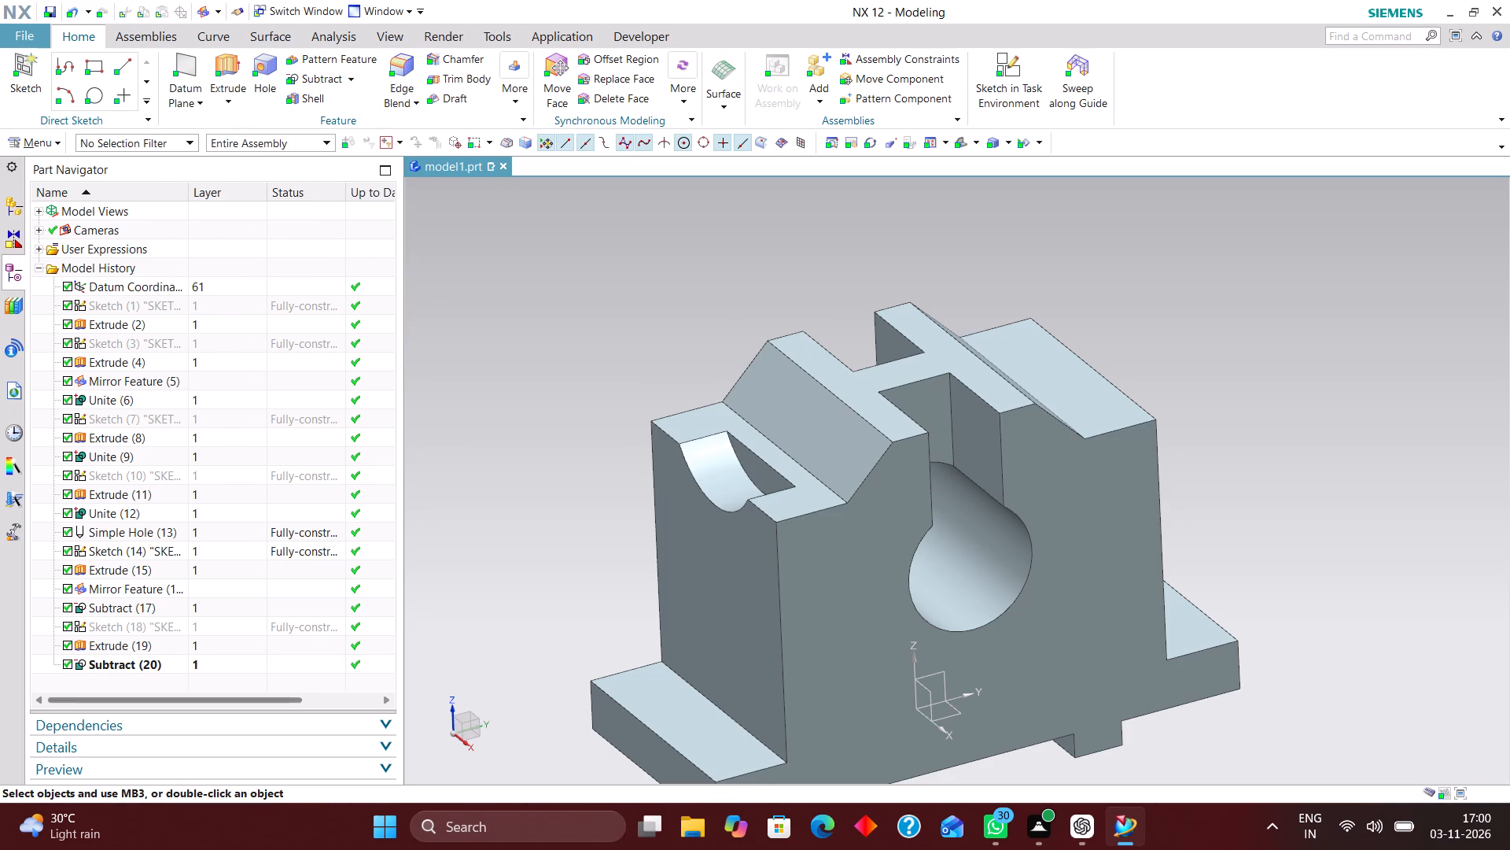
Roll the model history back by making the cylinder's extrude, Extrude (19), the current feature.
click(215, 660)
right_click(217, 659)
click(198, 650)
right_click(201, 648)
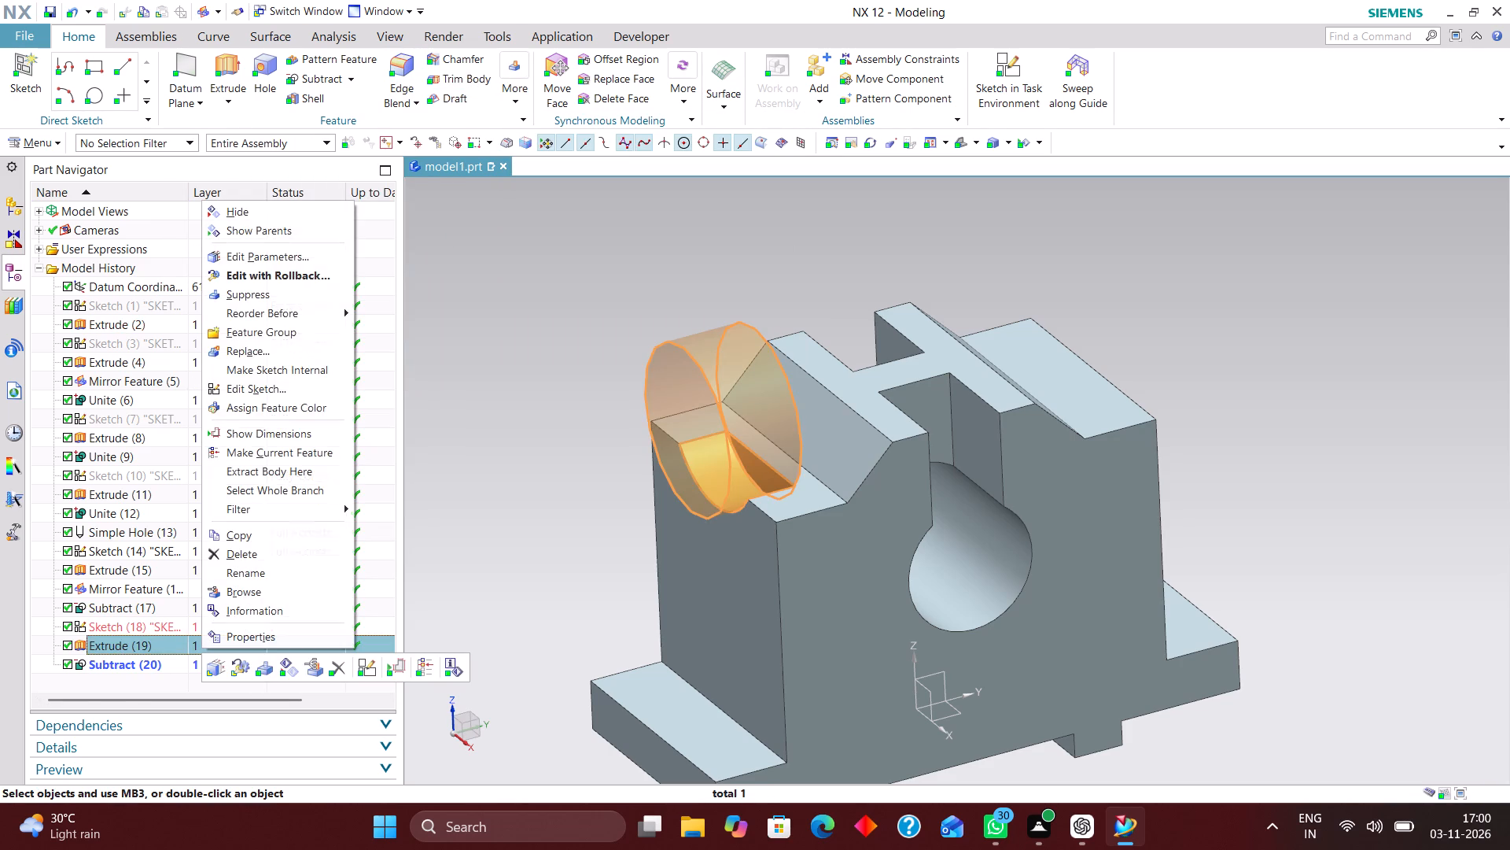
click(425, 673)
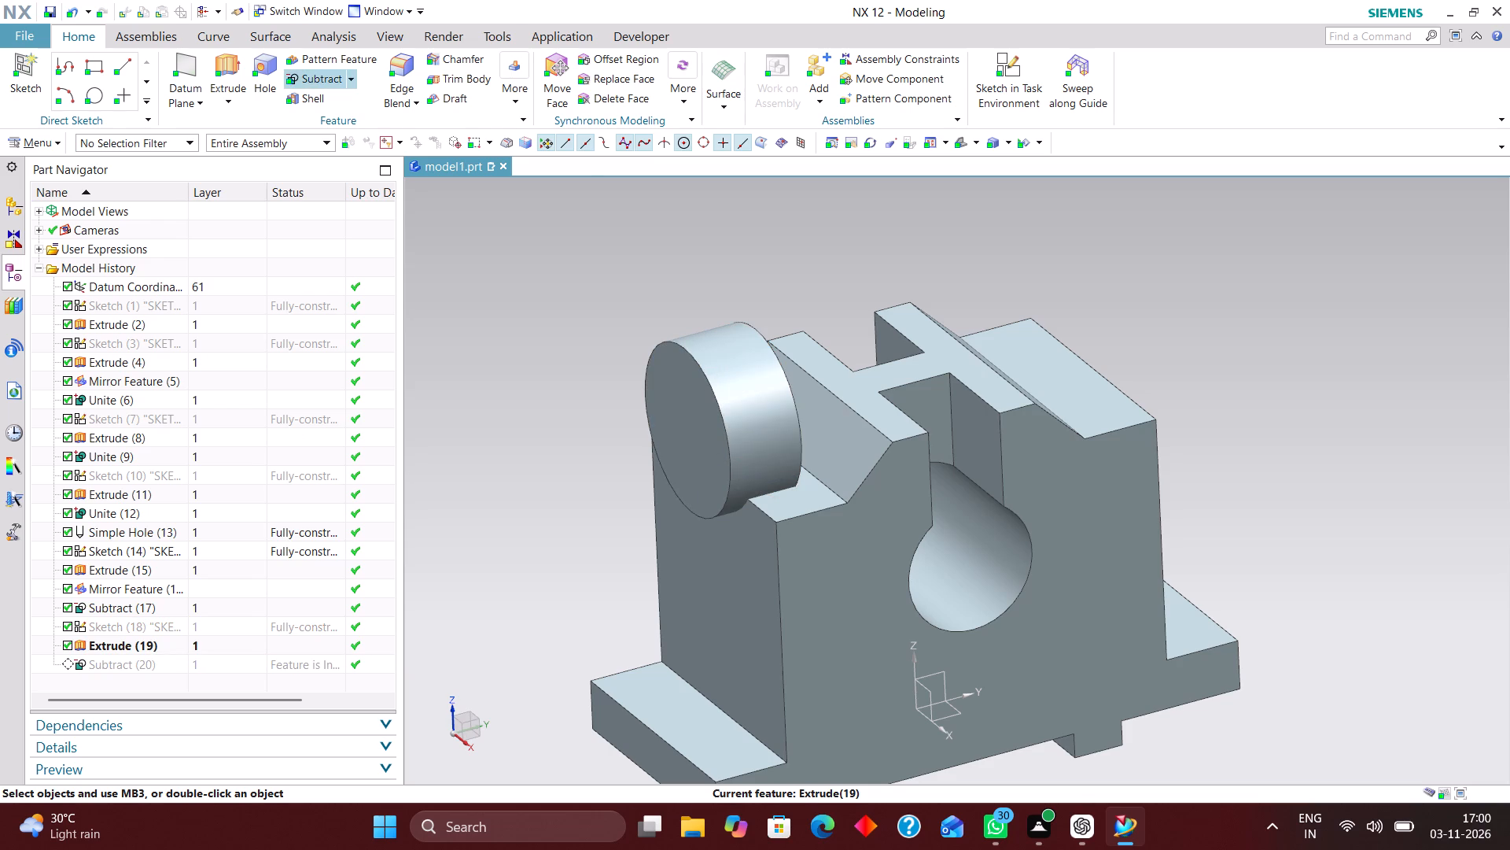
Mirror the cylinder extrude about the XZ plane of the datum coordinate system with Mirror Feature.
click(502, 99)
click(628, 142)
click(727, 395)
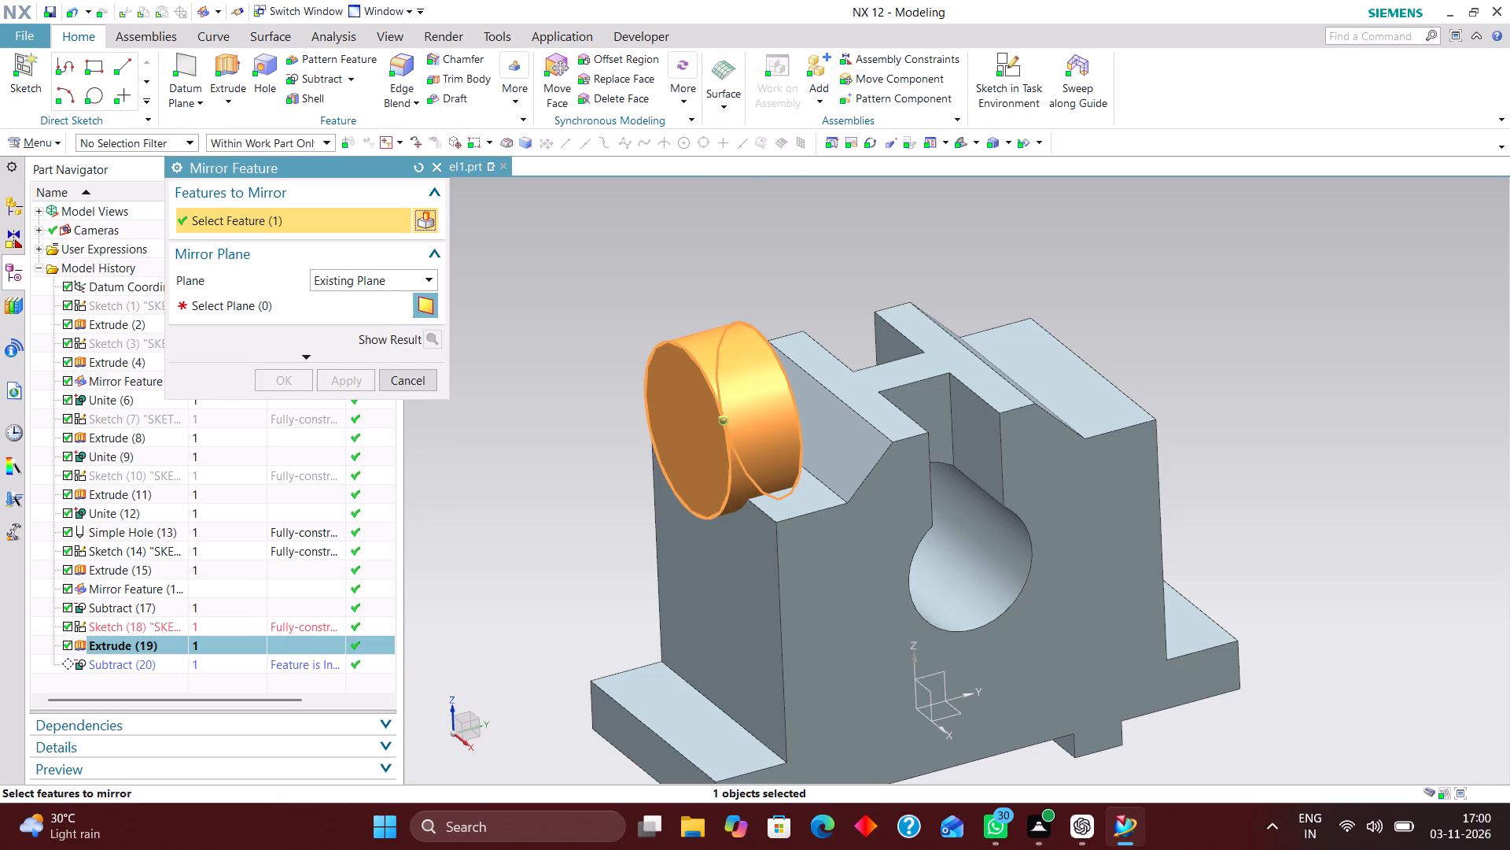
click(303, 297)
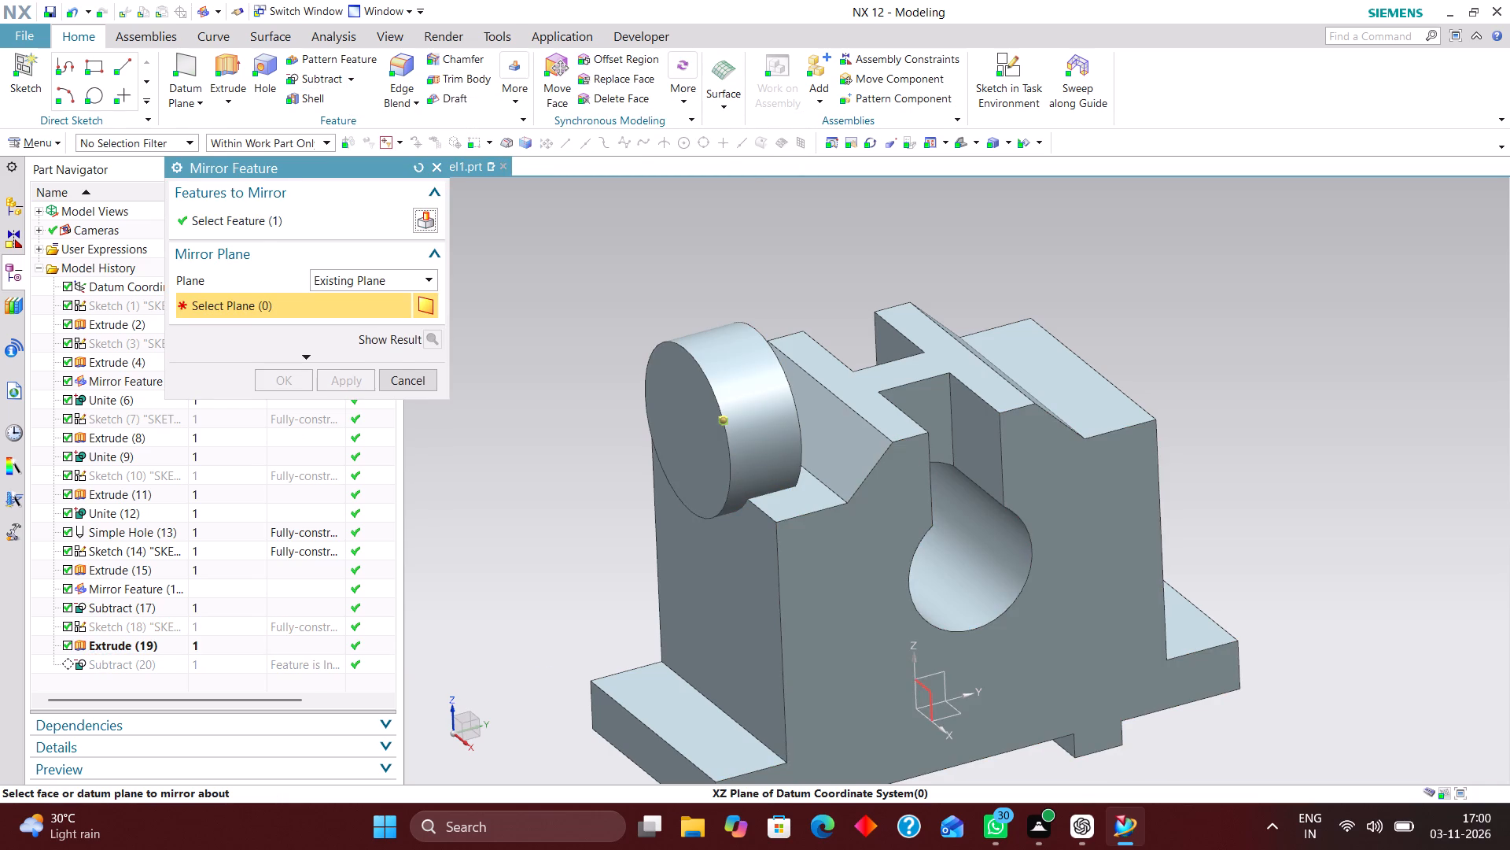
click(930, 697)
click(286, 372)
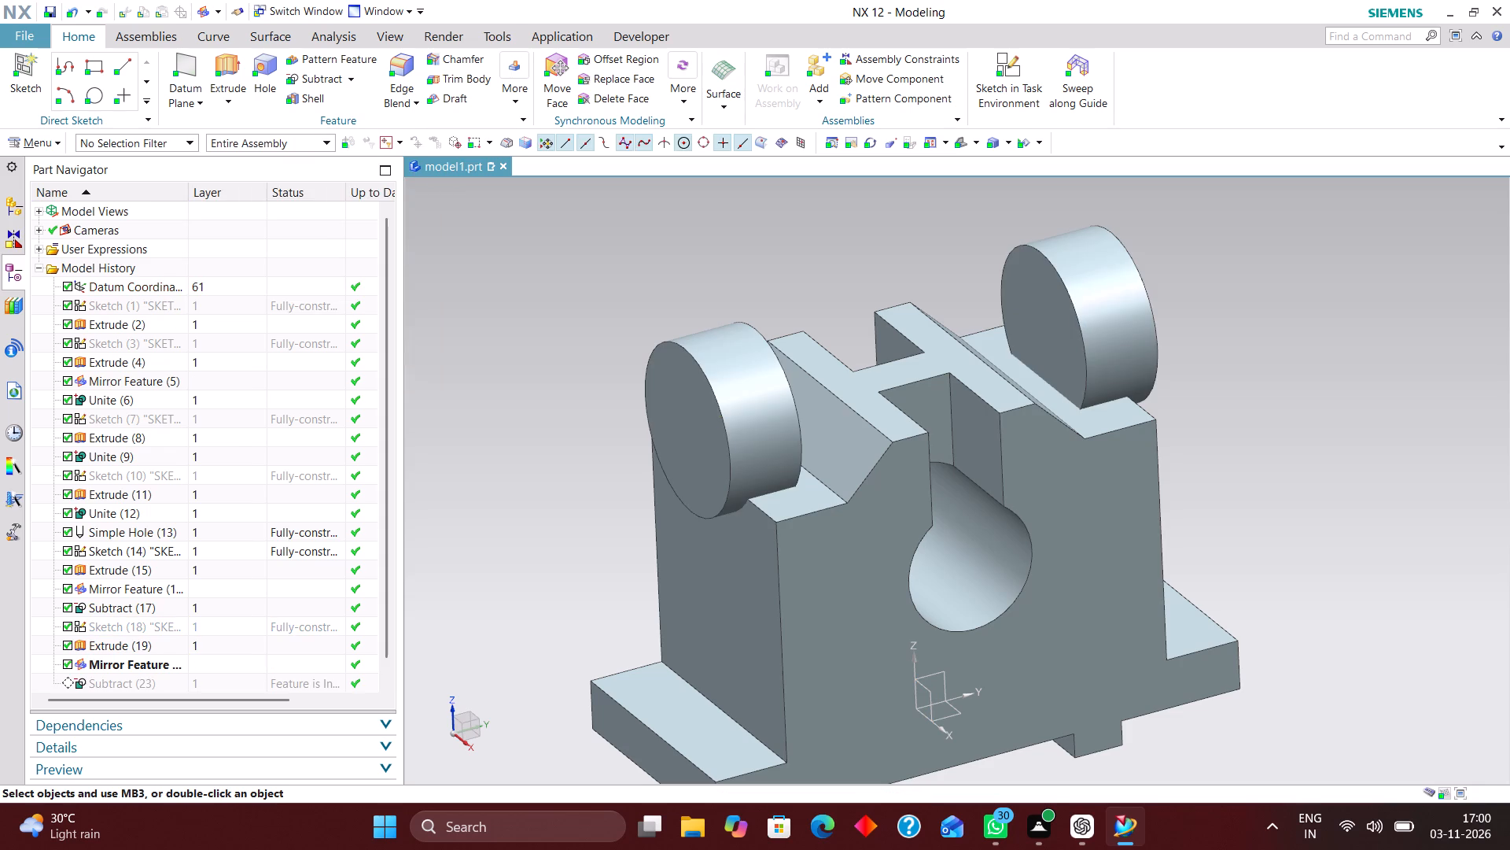
Roll the model history forward by making the shoulder Subtract the current feature.
click(219, 679)
right_click(239, 662)
click(332, 678)
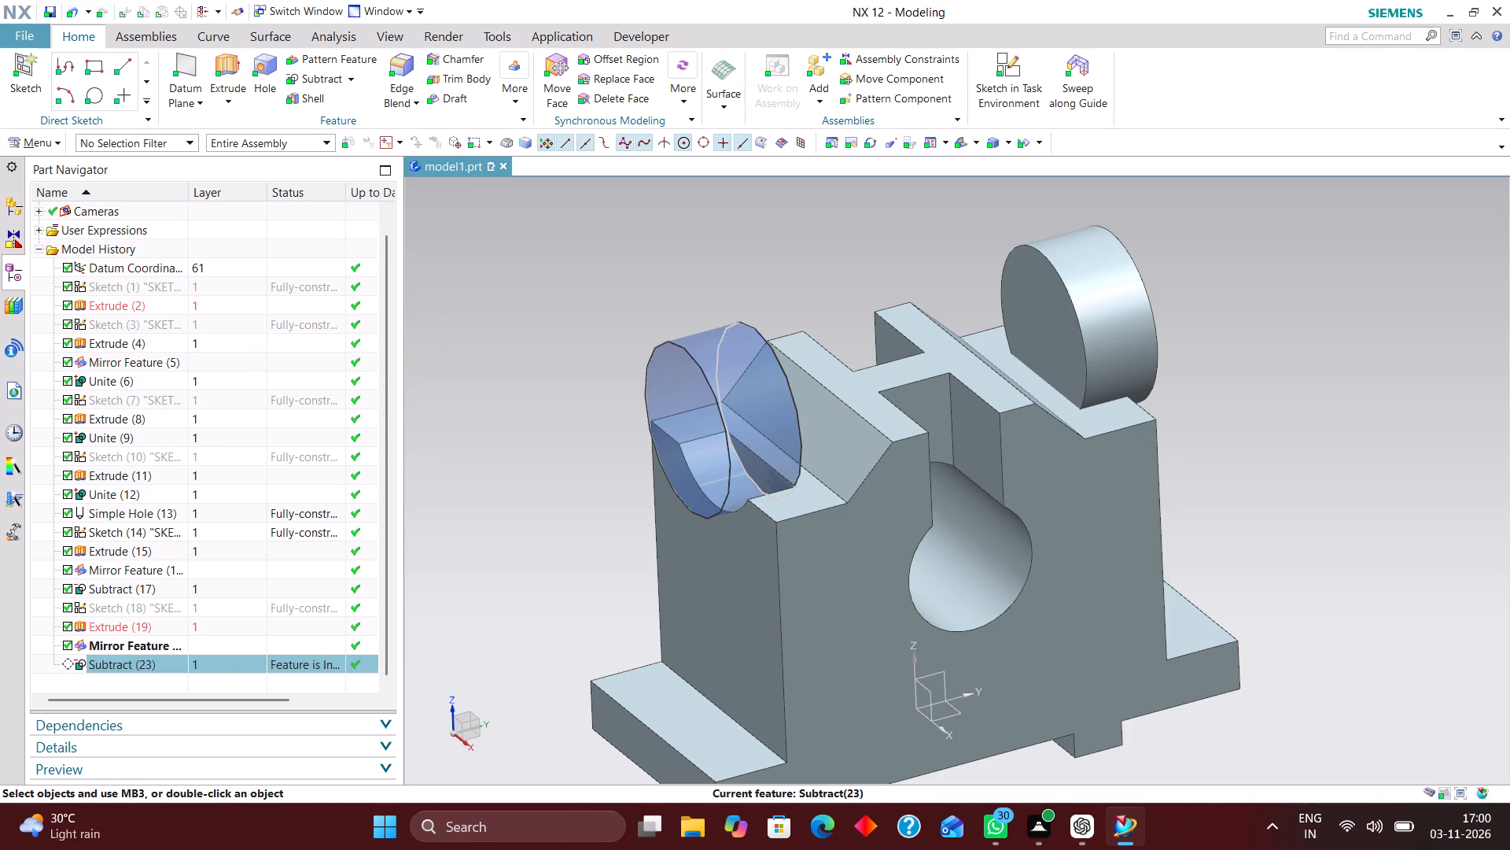
Edit the shoulder Subtract with rollback, adding the mirrored cylinder as a second tool body.
click(243, 659)
right_click(244, 662)
right_click(242, 665)
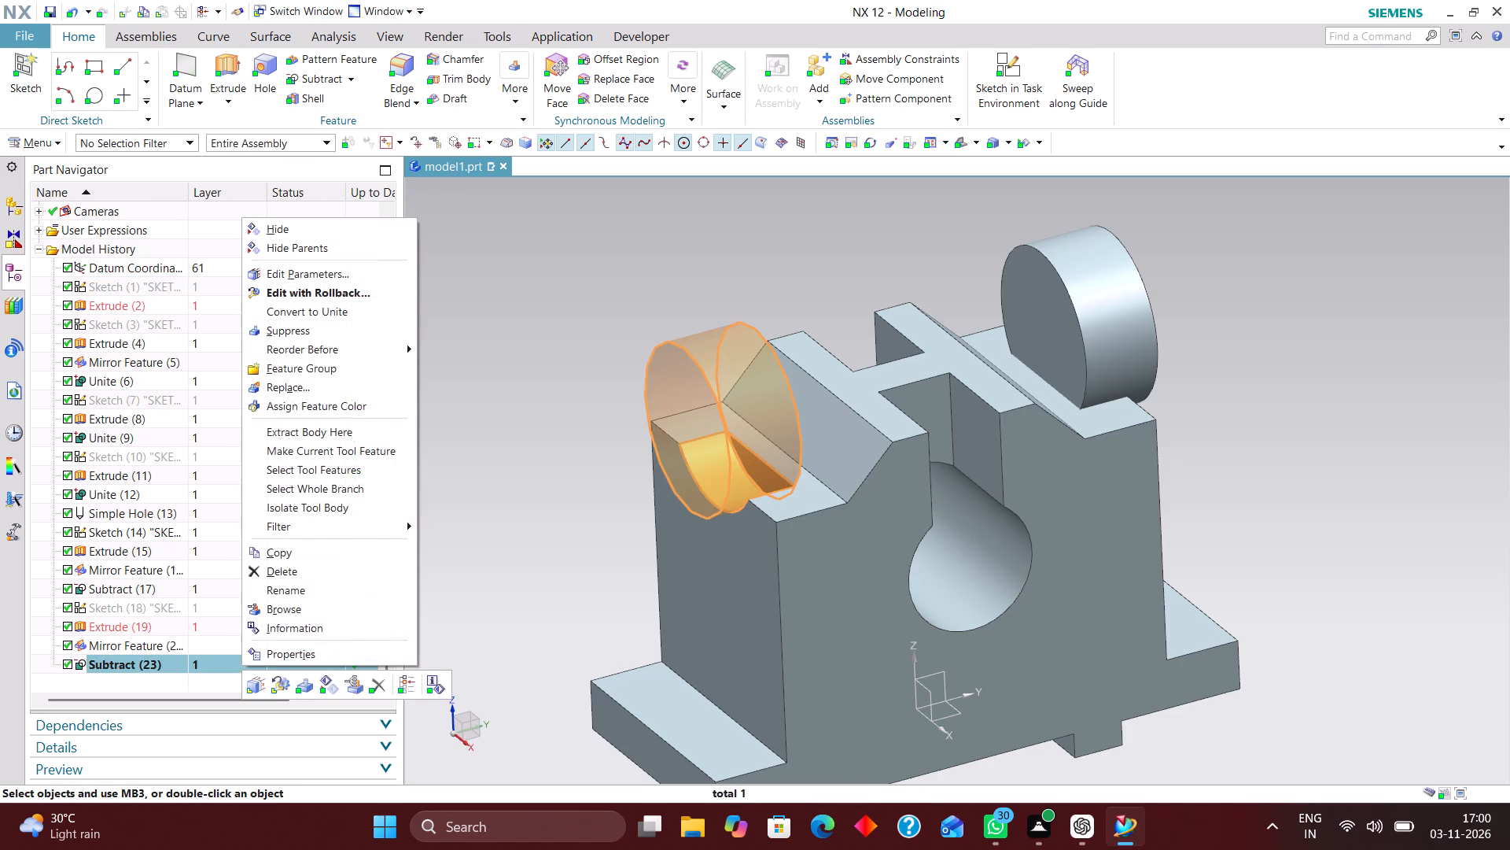
click(401, 683)
click(424, 463)
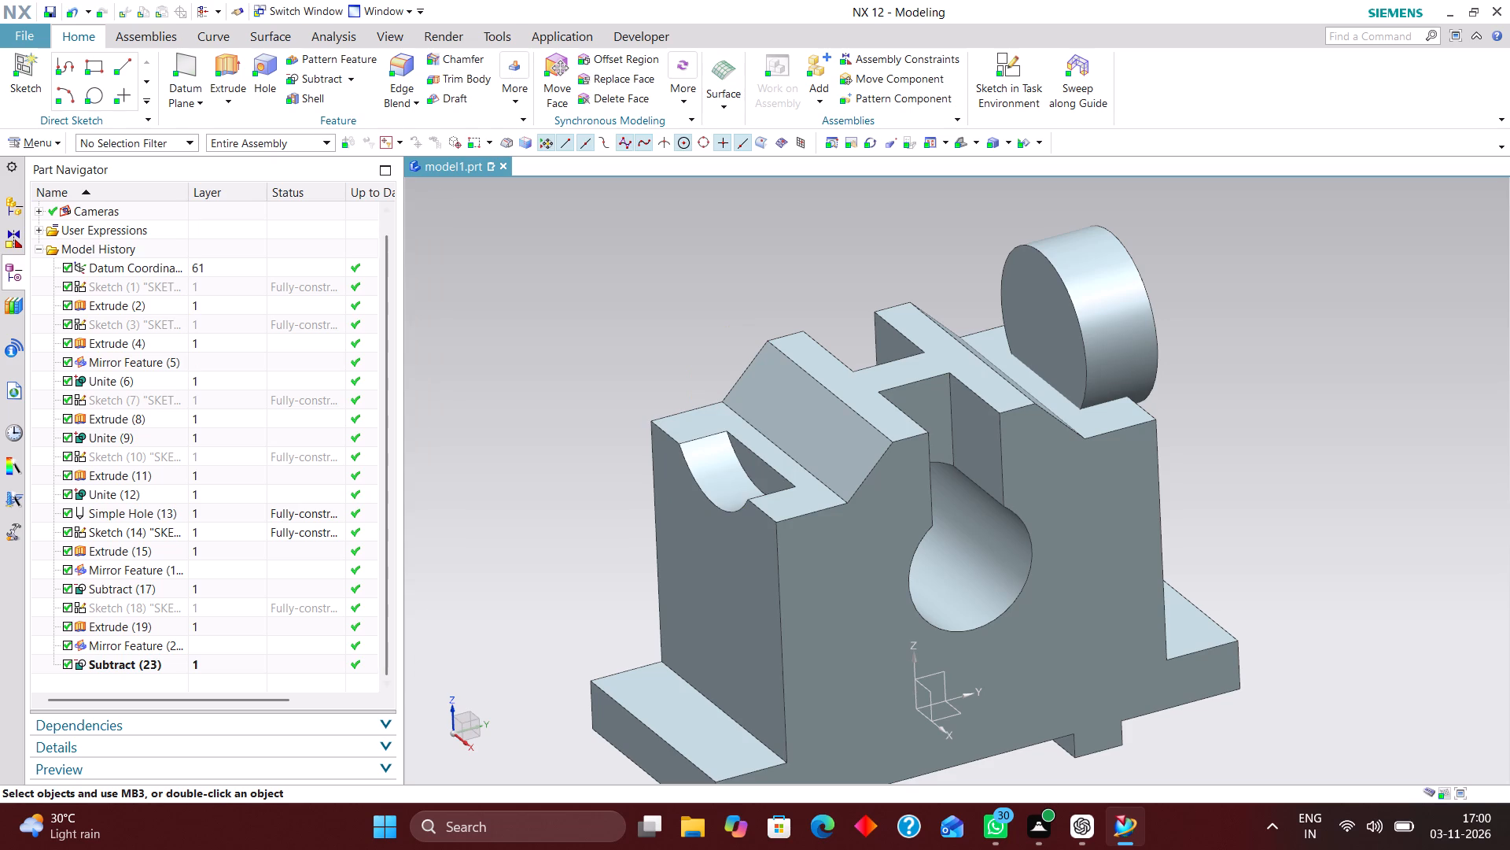
click(254, 661)
right_click(255, 661)
click(389, 289)
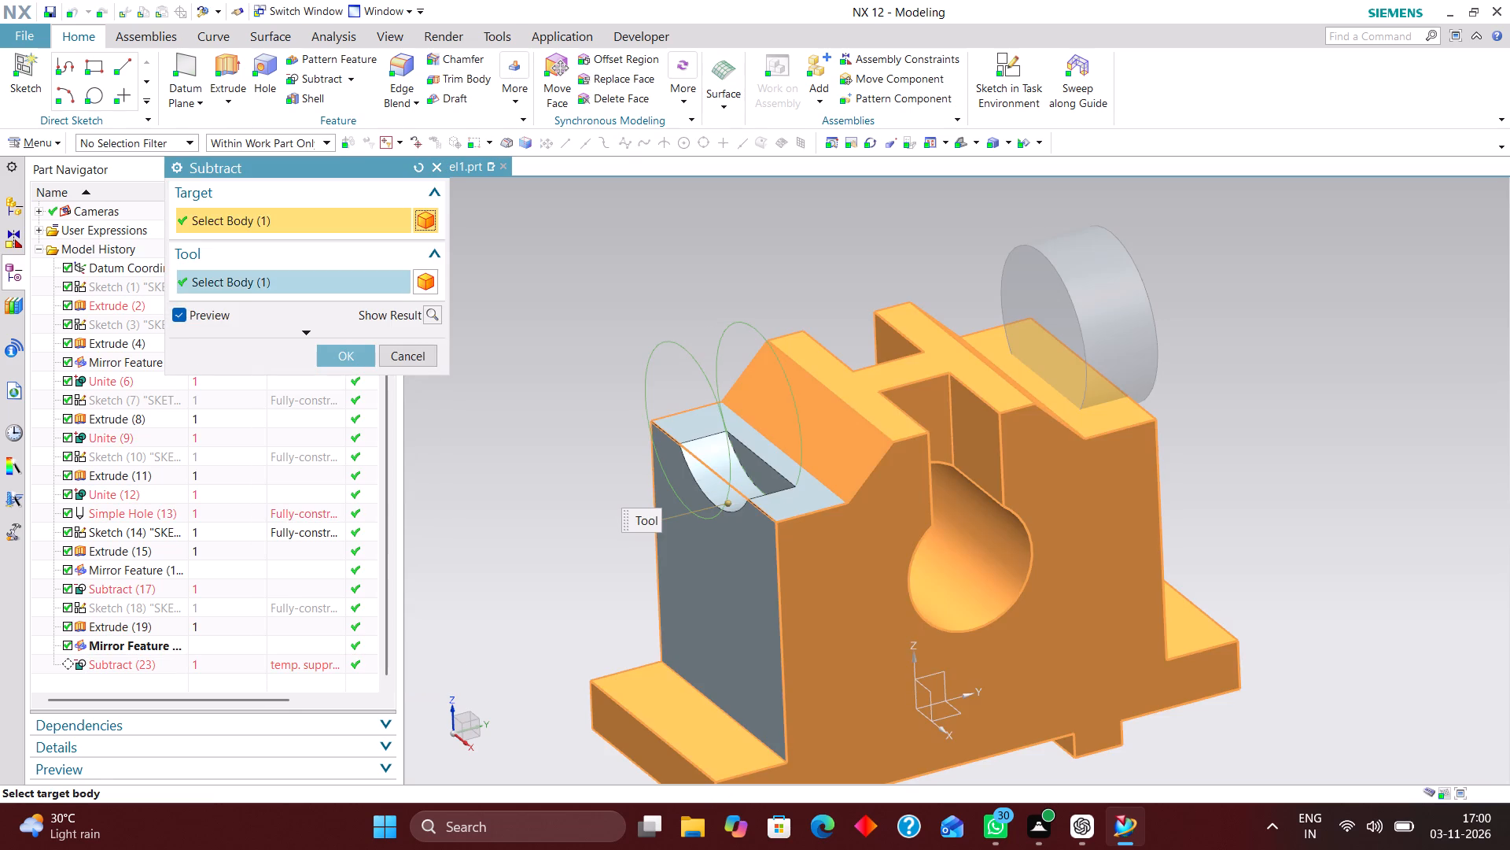
click(333, 285)
click(1097, 311)
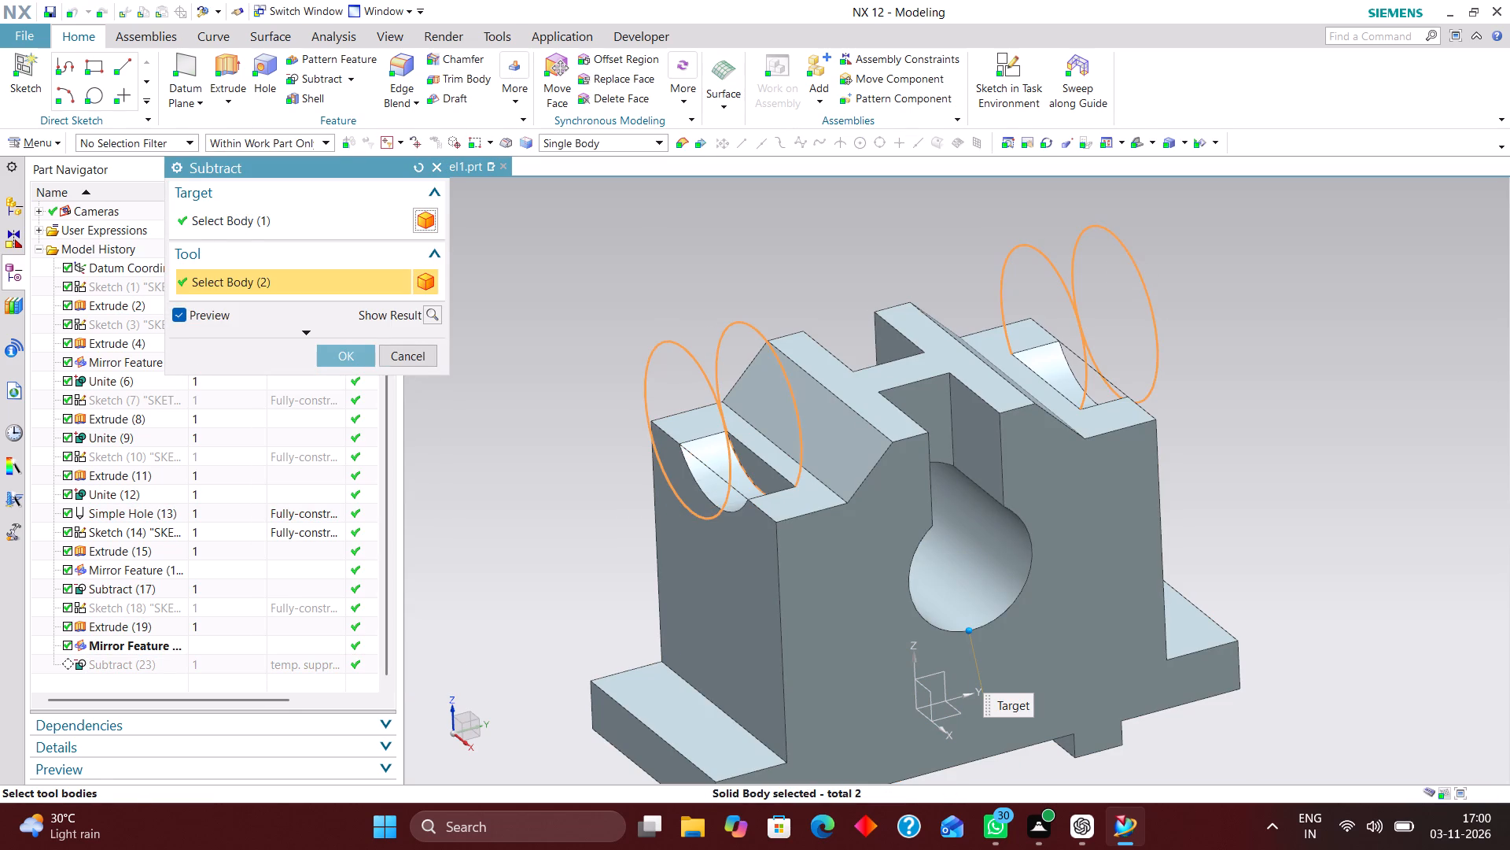
click(363, 353)
Examine the fixture's top pockets, shoulder cuts and bore in an isometric view.
click(959, 142)
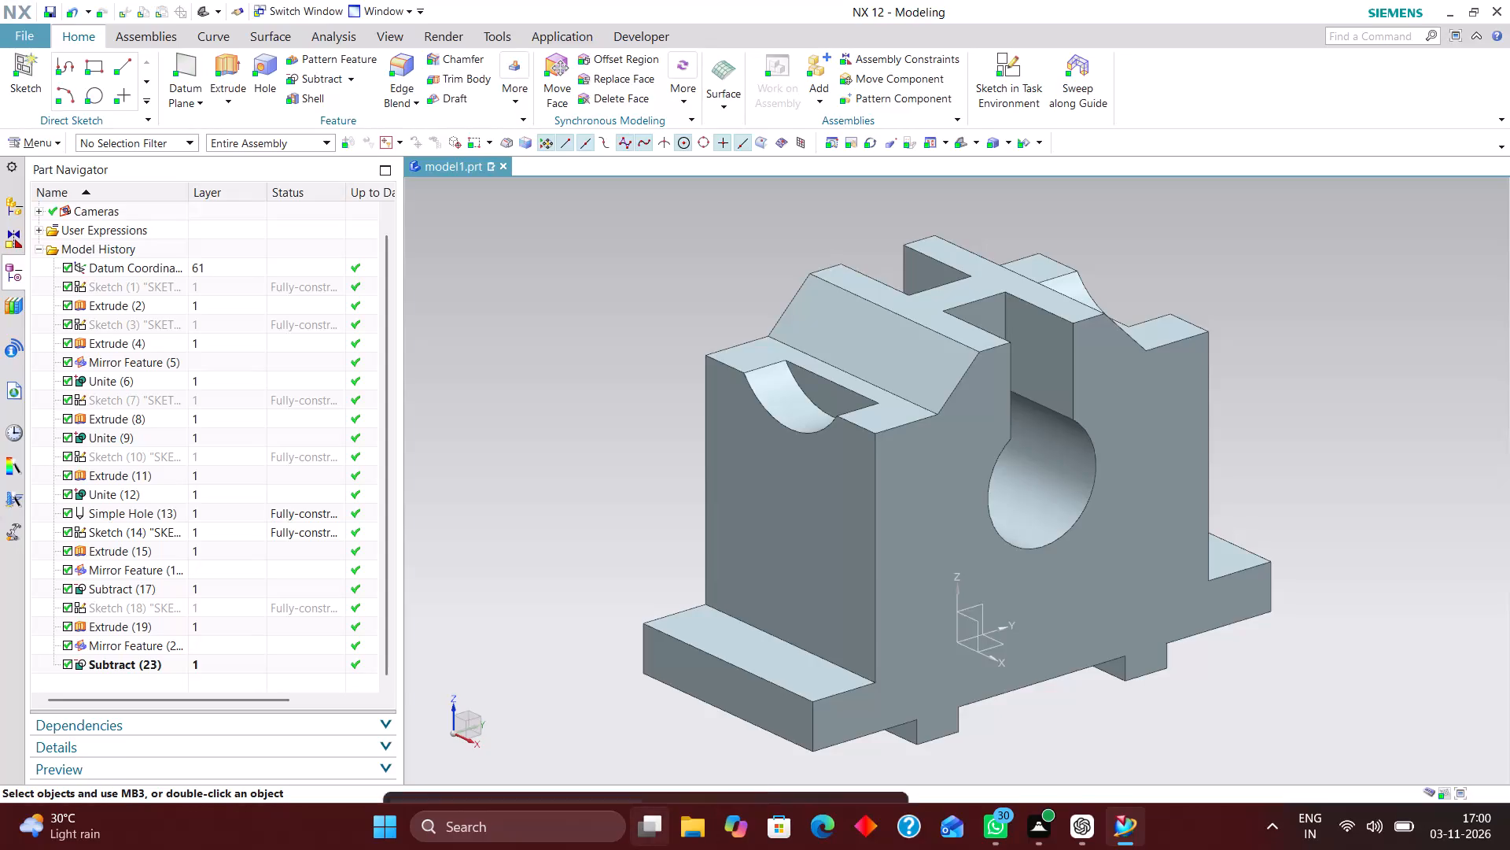
scroll(790, 349, down, 3)
scroll(963, 416, down, 4)
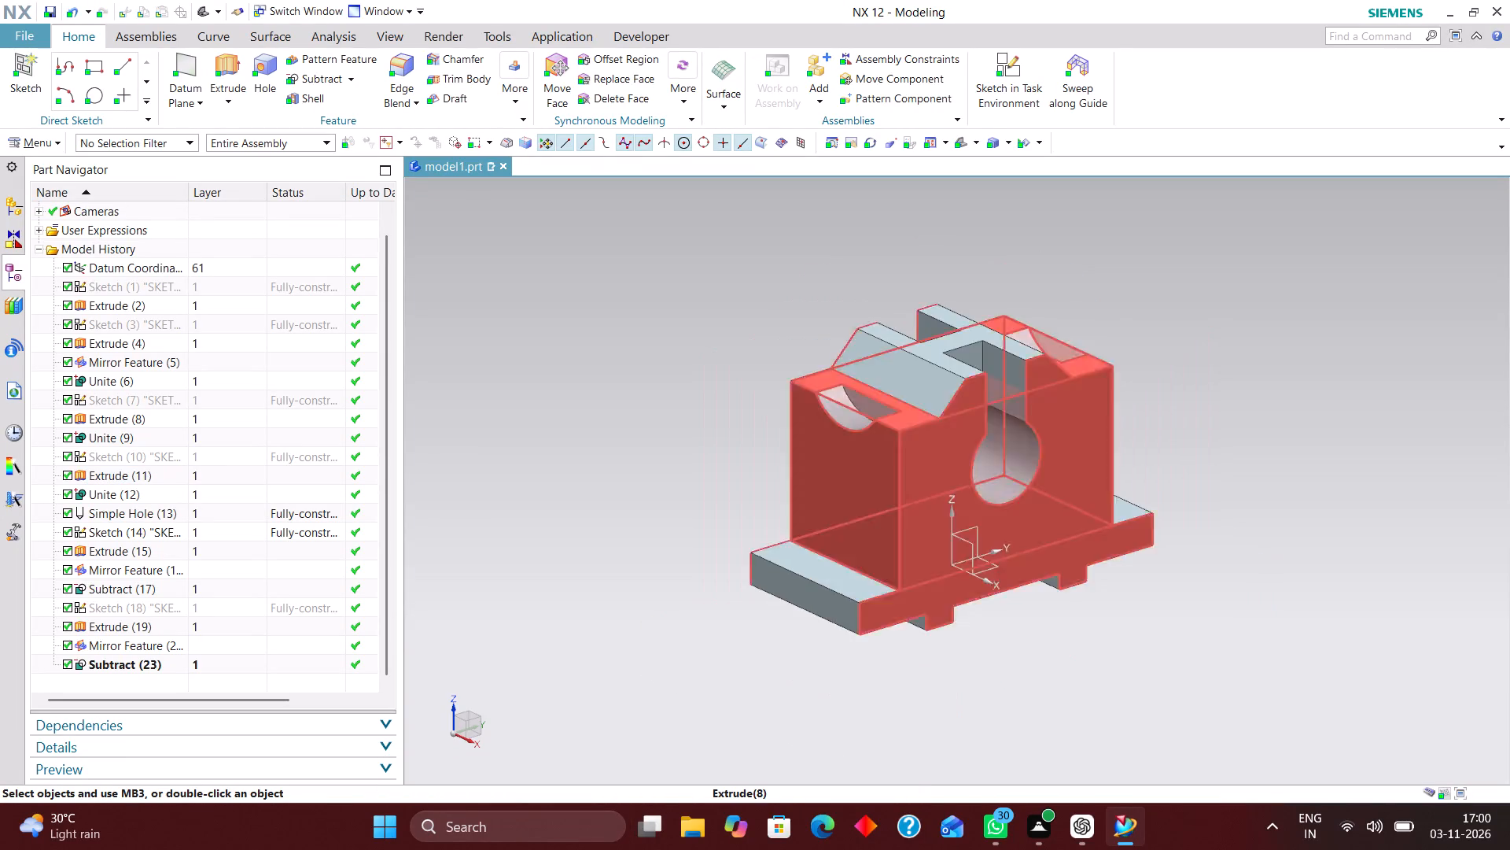
scroll(893, 421, down, 1)
scroll(1015, 416, up, 4)
scroll(1016, 412, down, 3)
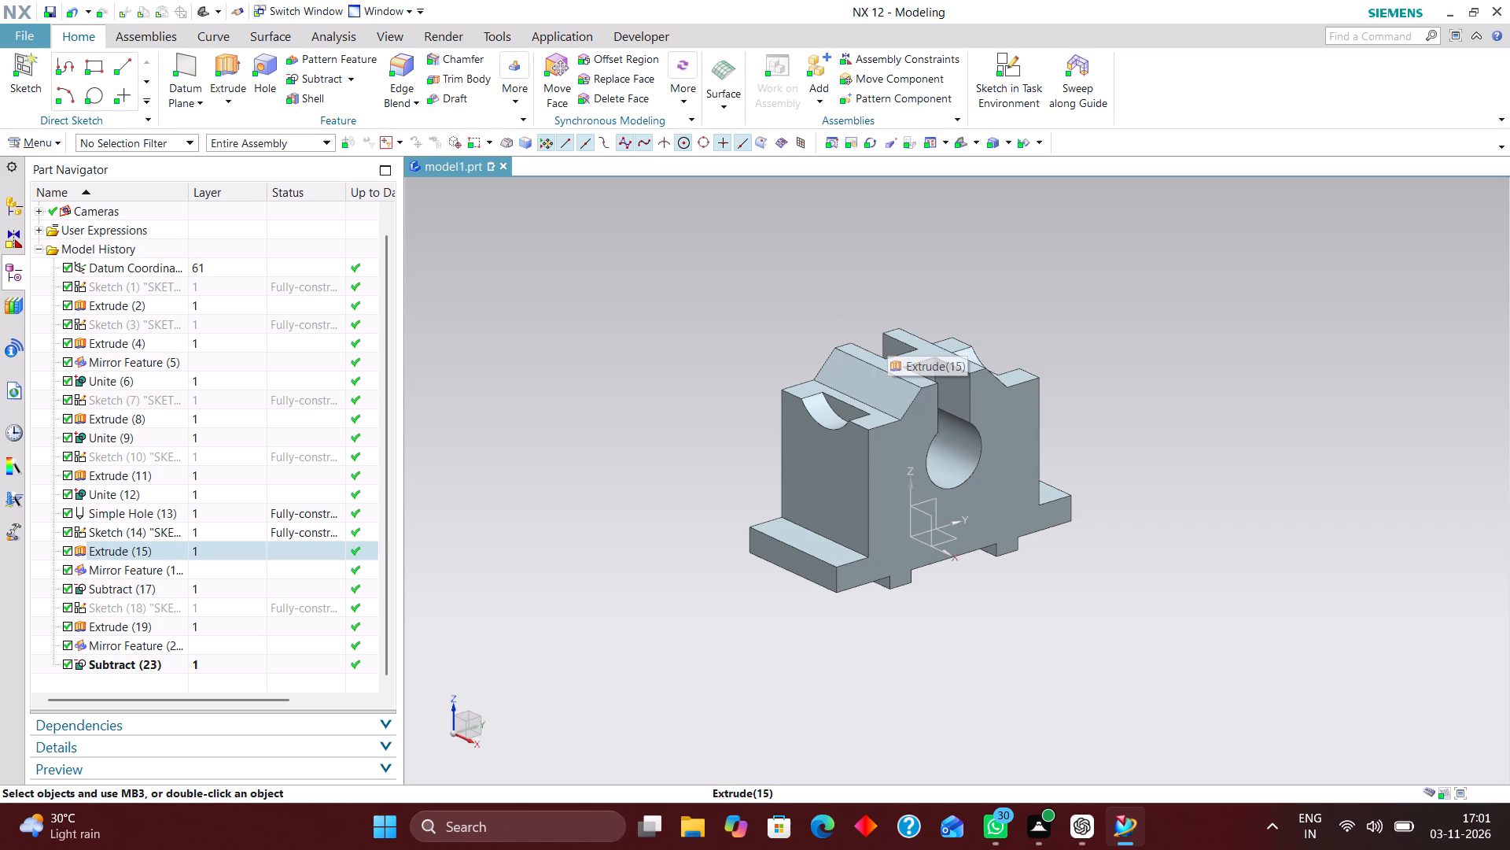
scroll(1016, 315, up, 2)
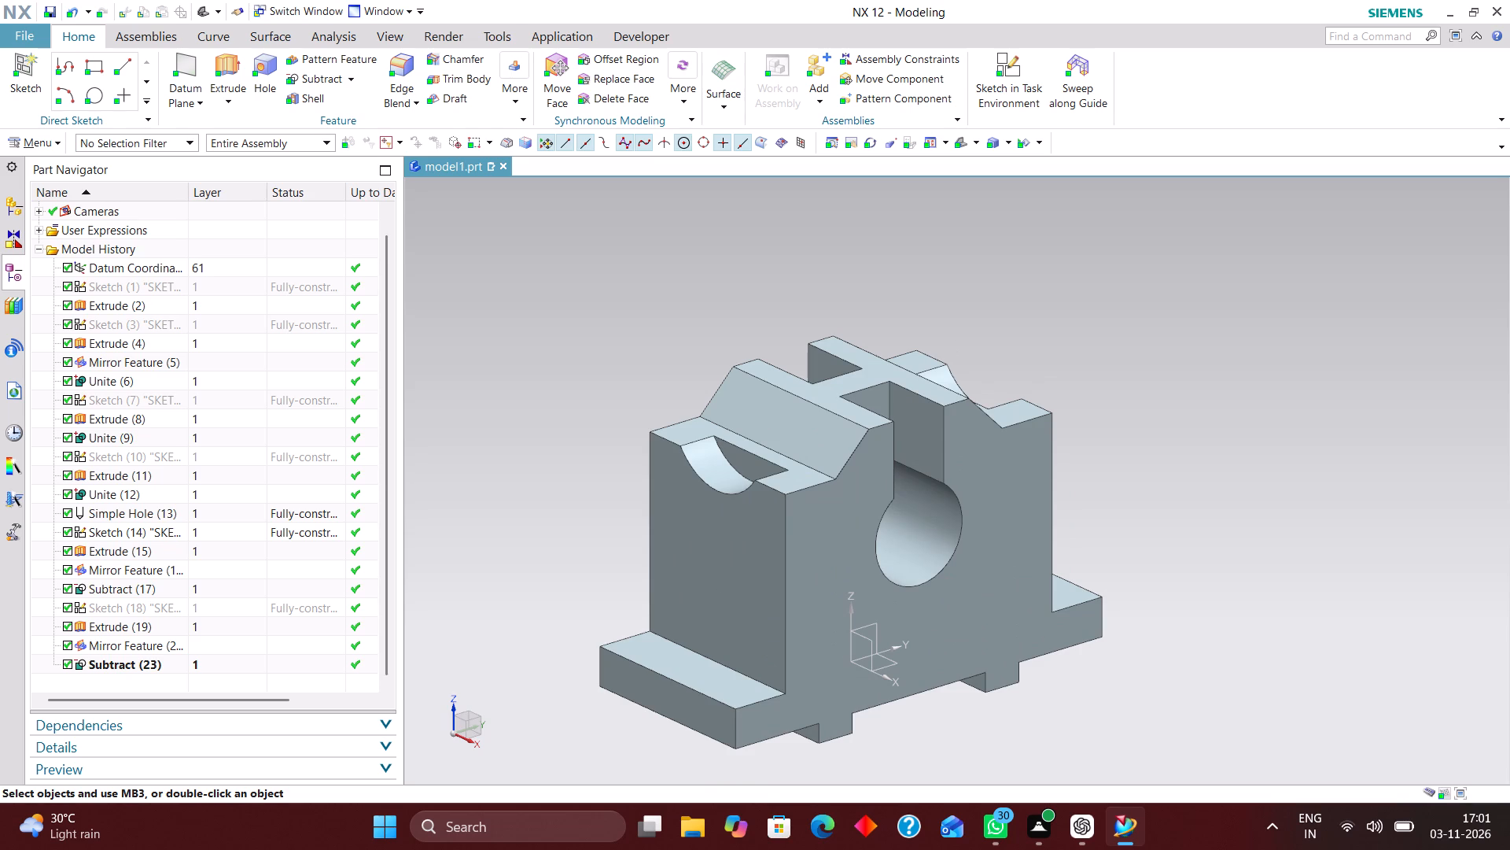
middle_drag(1076, 390, 1088, 401)
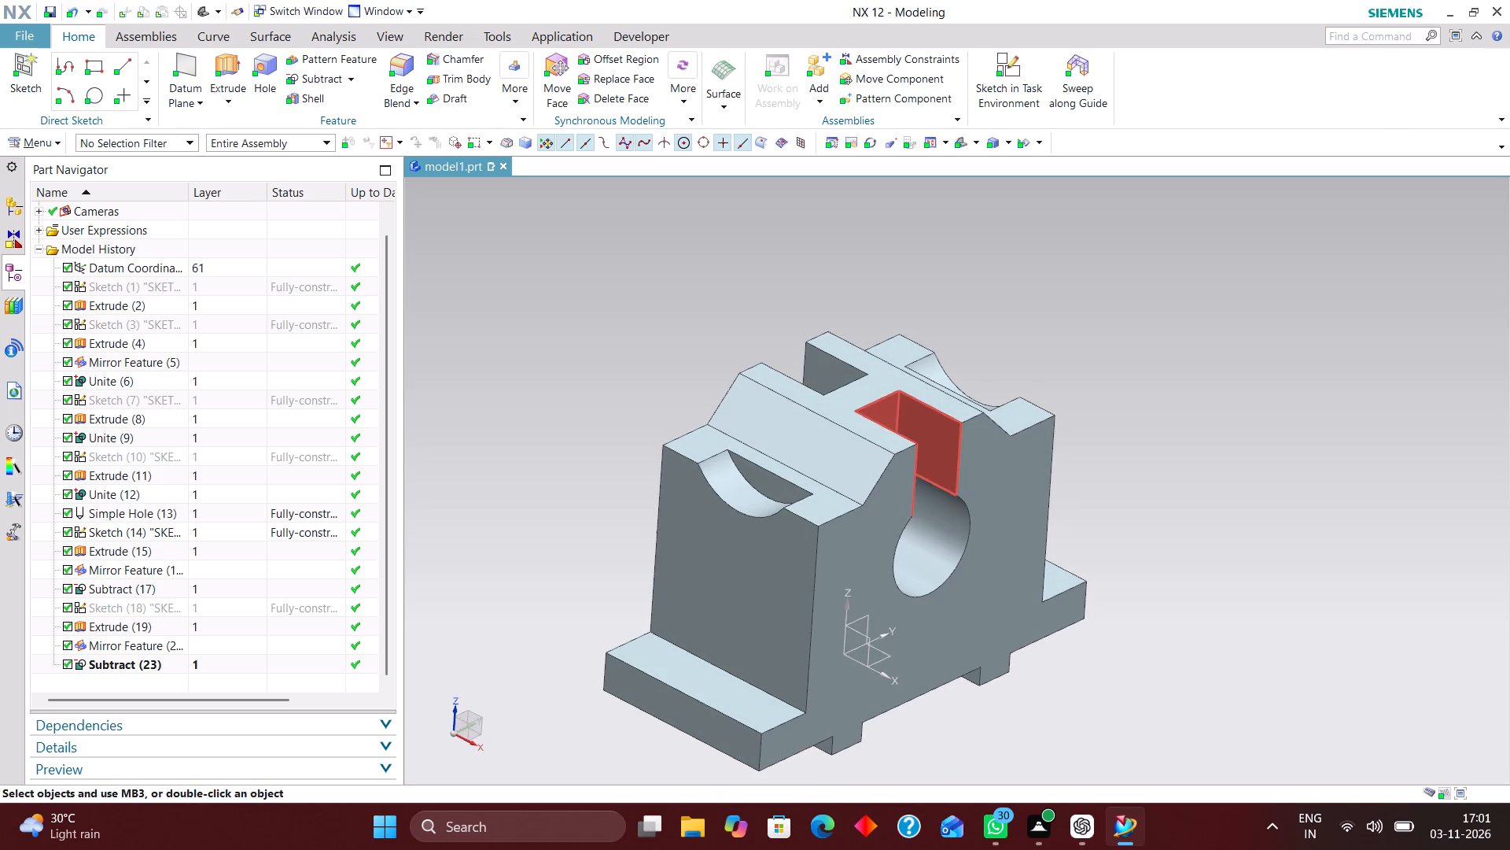
Open the section sketch of the pocket extrude and delete the 5 mm dimension locating the rectangle.
double_click(835, 363)
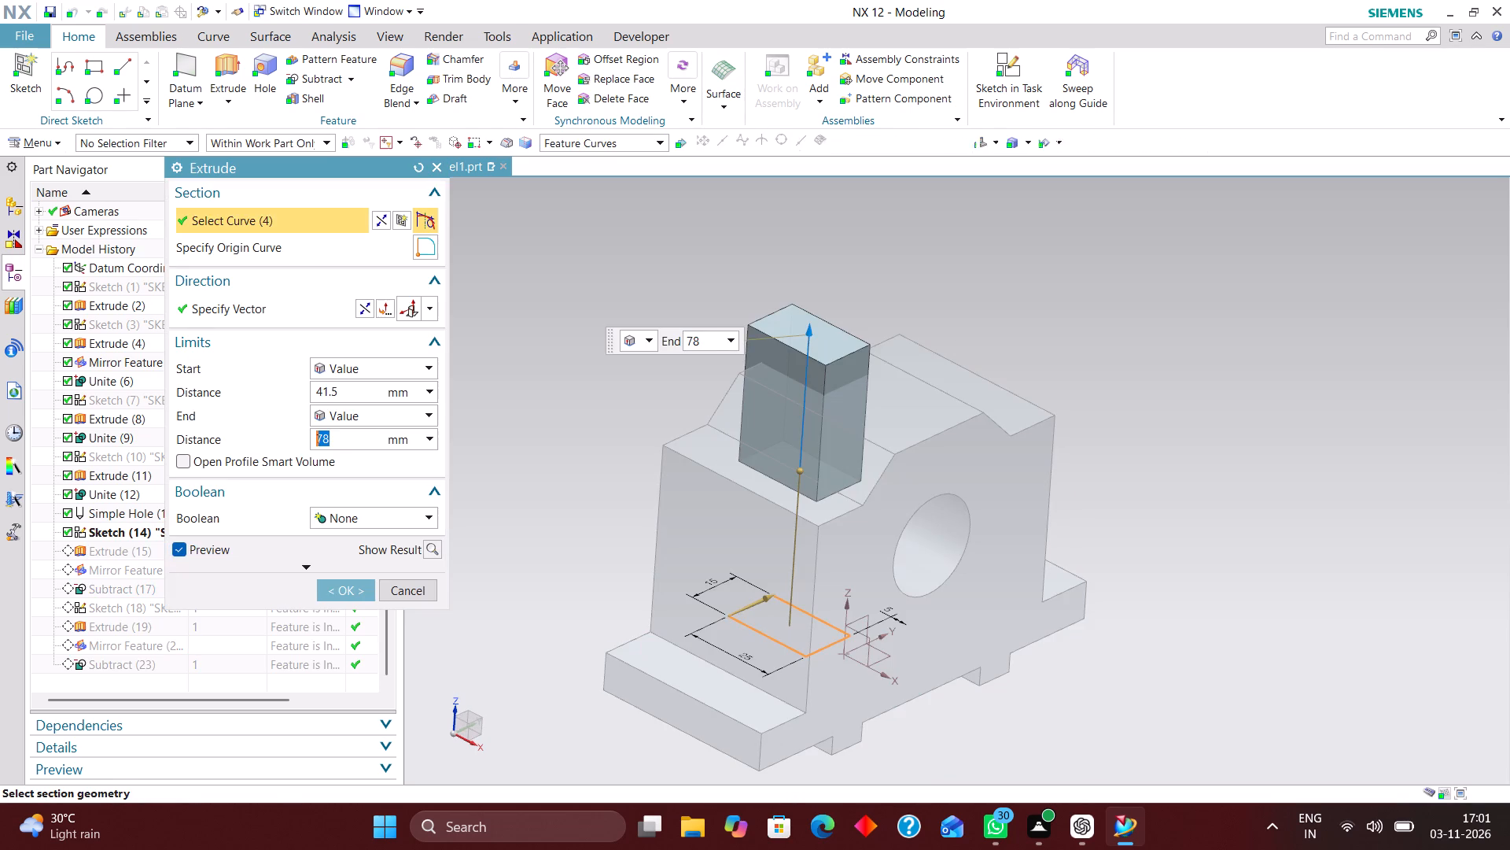
click(404, 222)
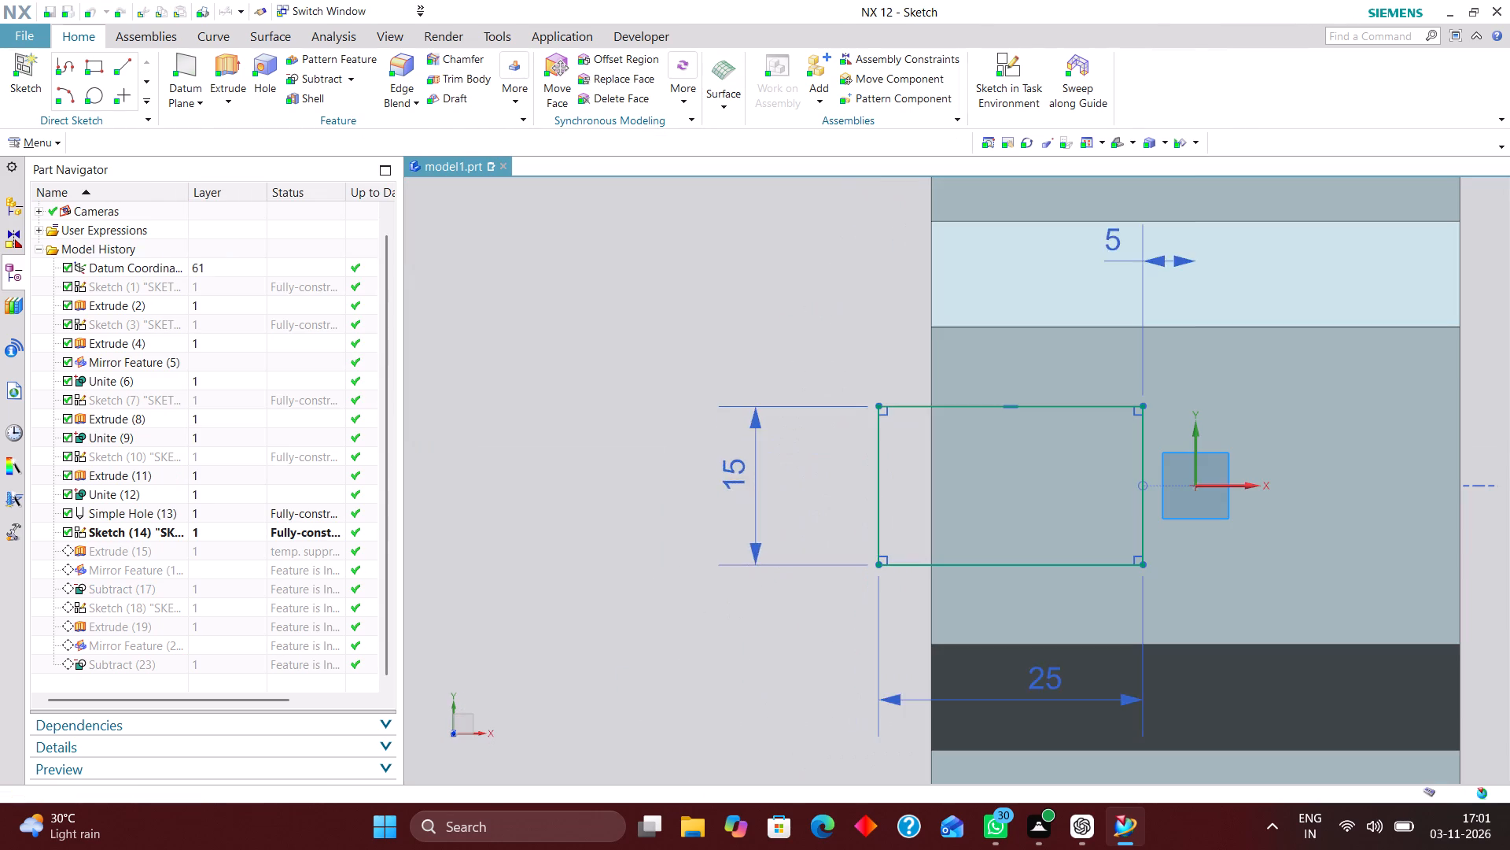
scroll(777, 301, down, 2)
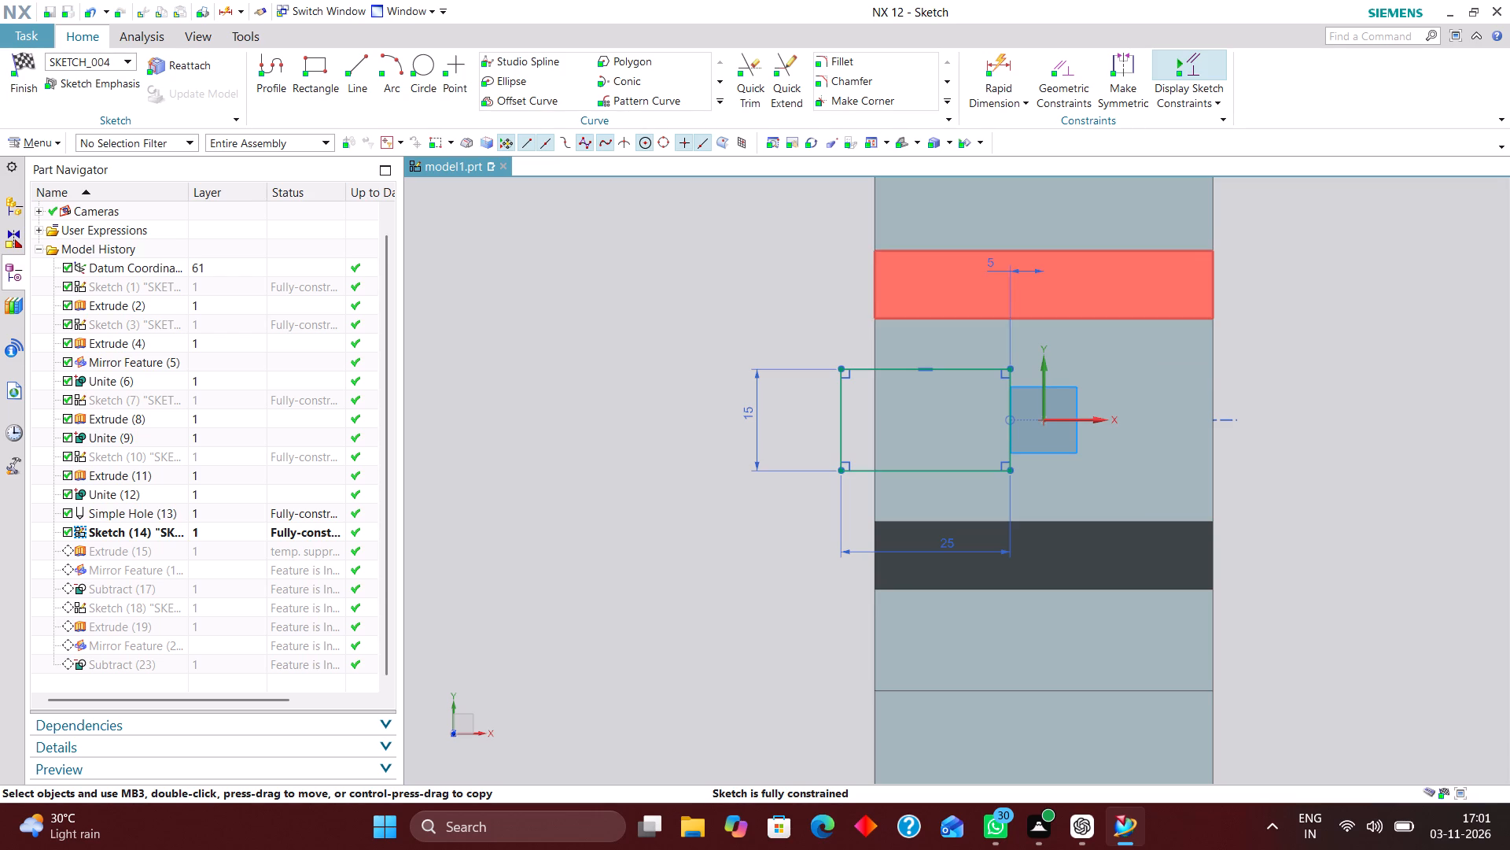
scroll(808, 331, down, 3)
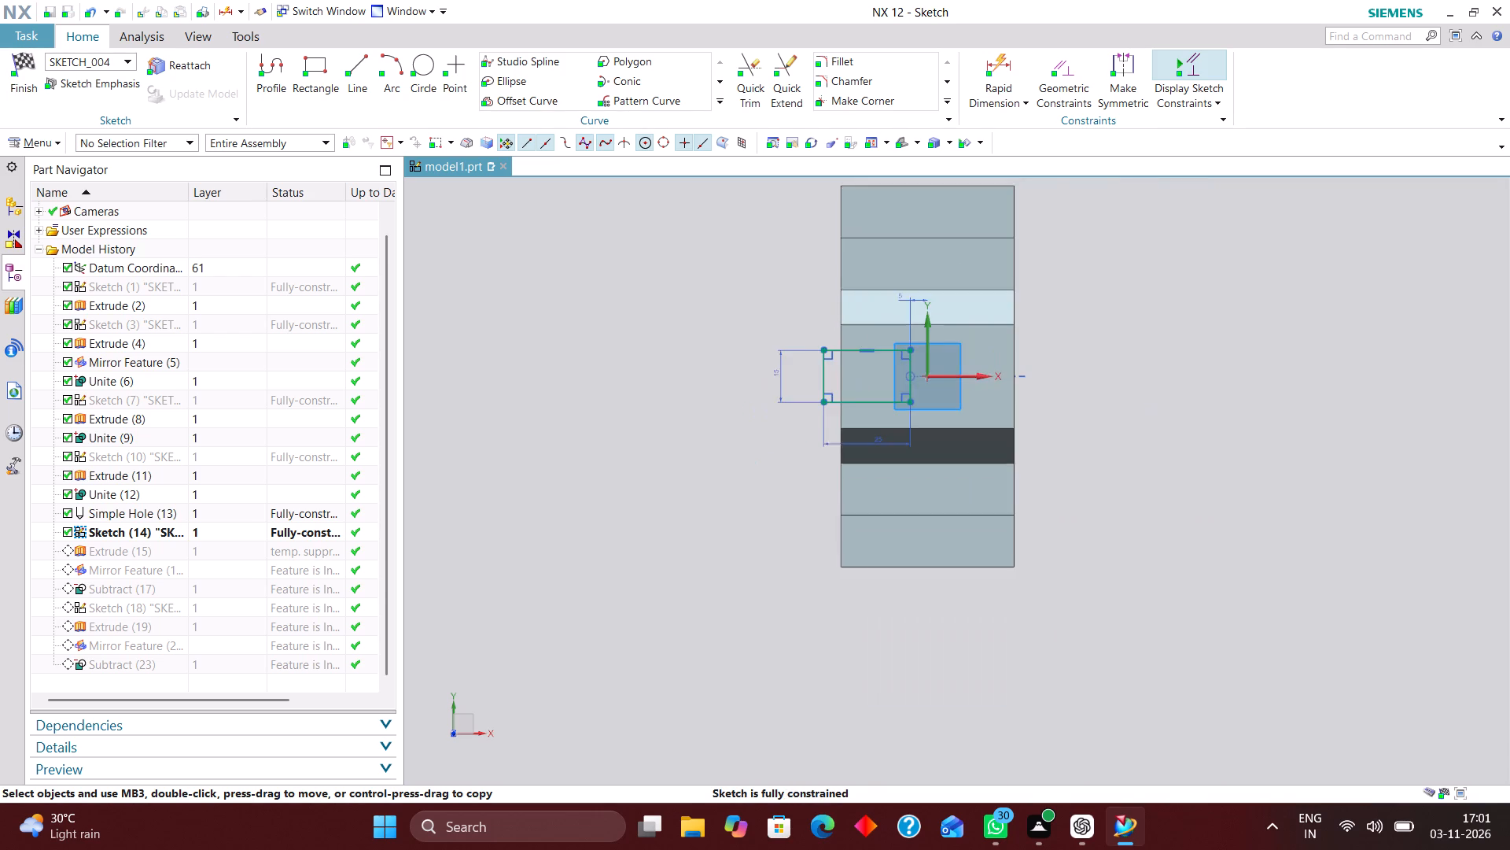
scroll(845, 353, up, 3)
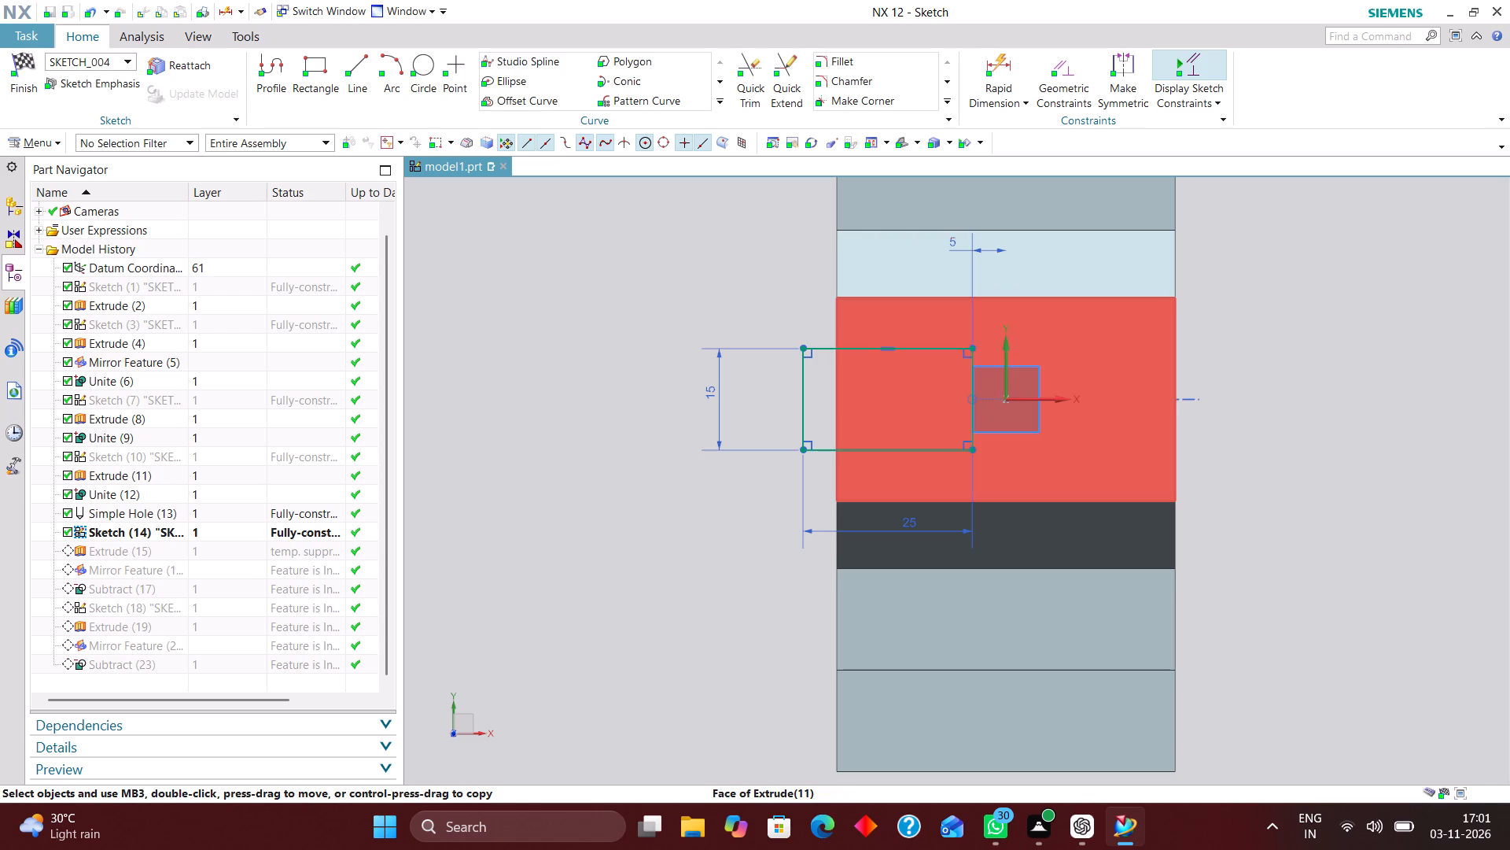
right_drag(971, 312, 786, 342)
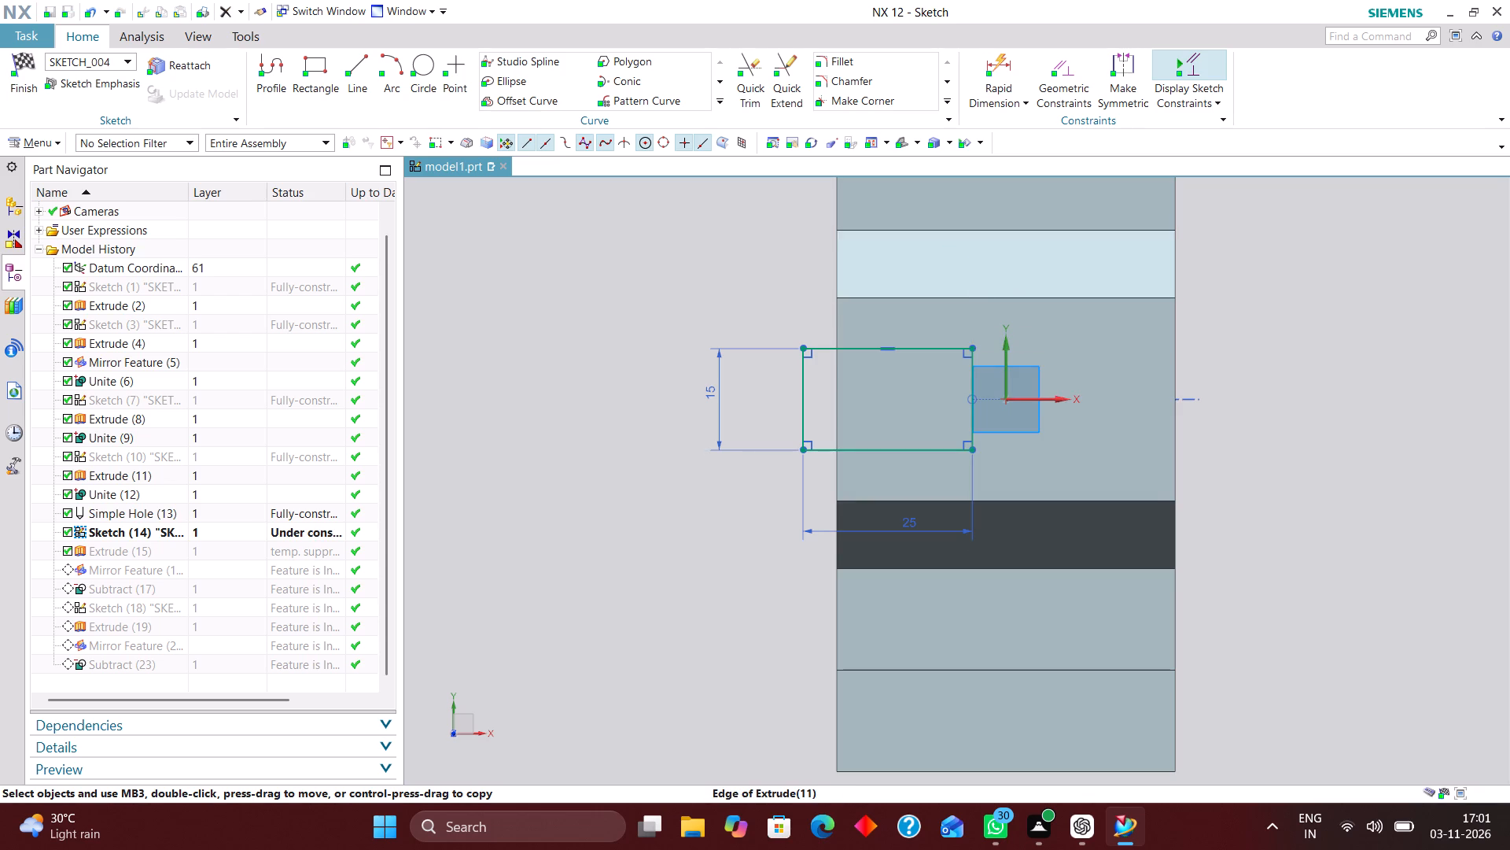
Dimension the rectangle's inner edge 10 mm from the block's outer edge.
click(989, 64)
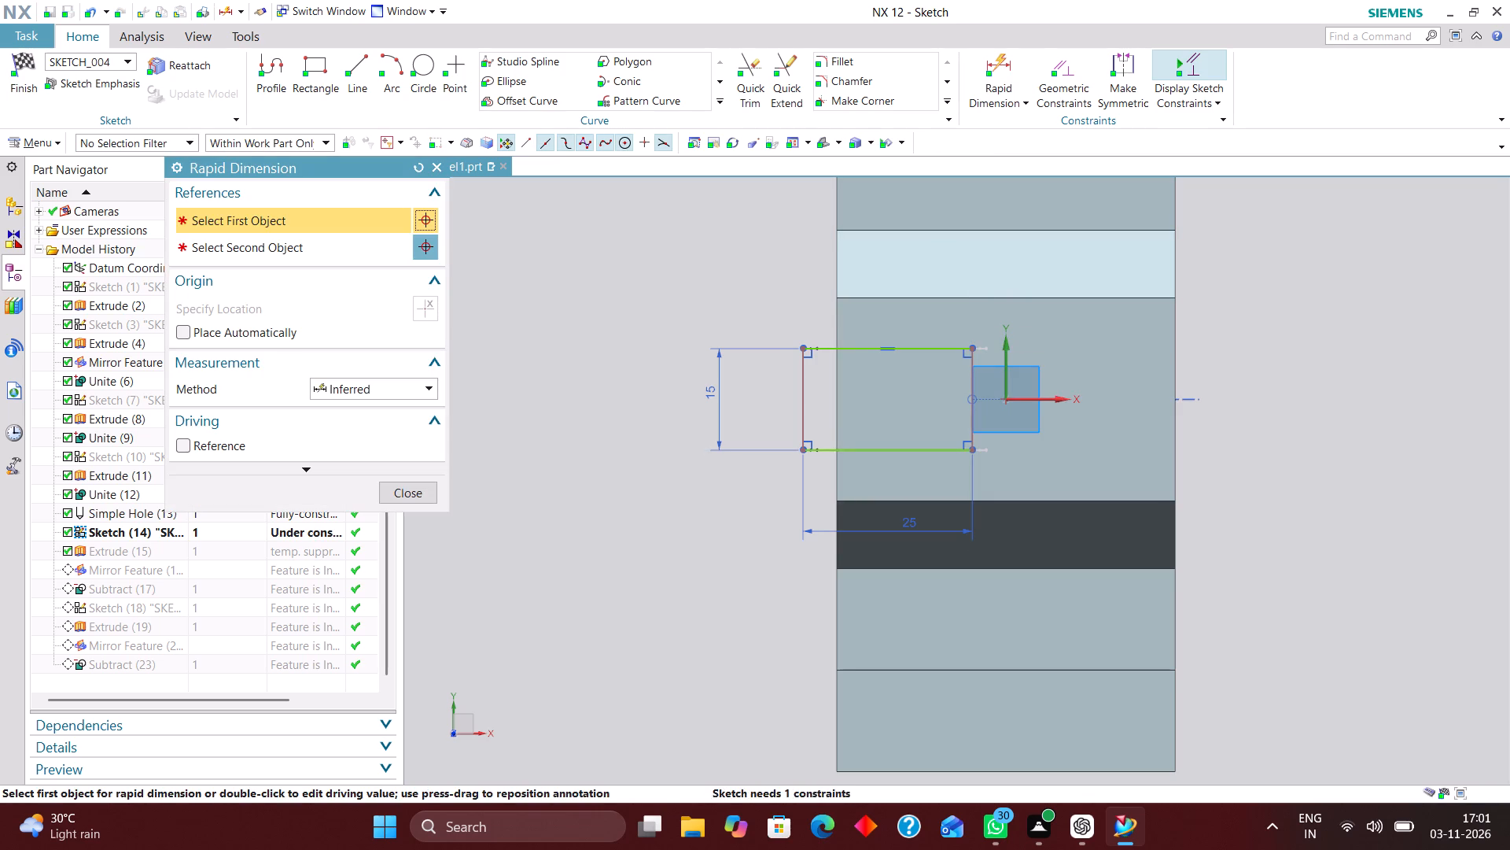
click(840, 323)
click(971, 414)
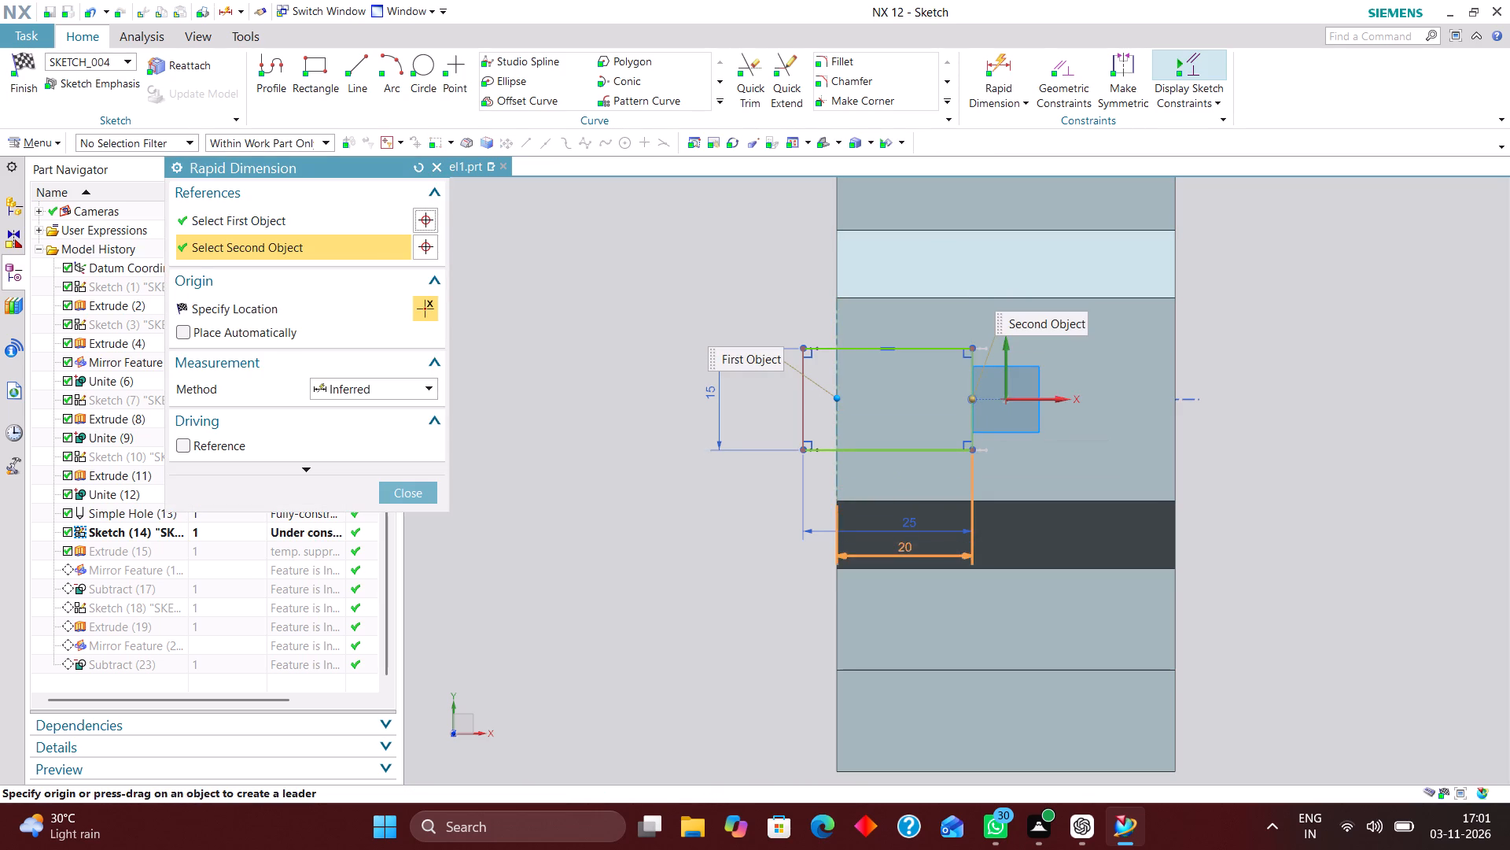
click(901, 578)
text(10)
key(Return)
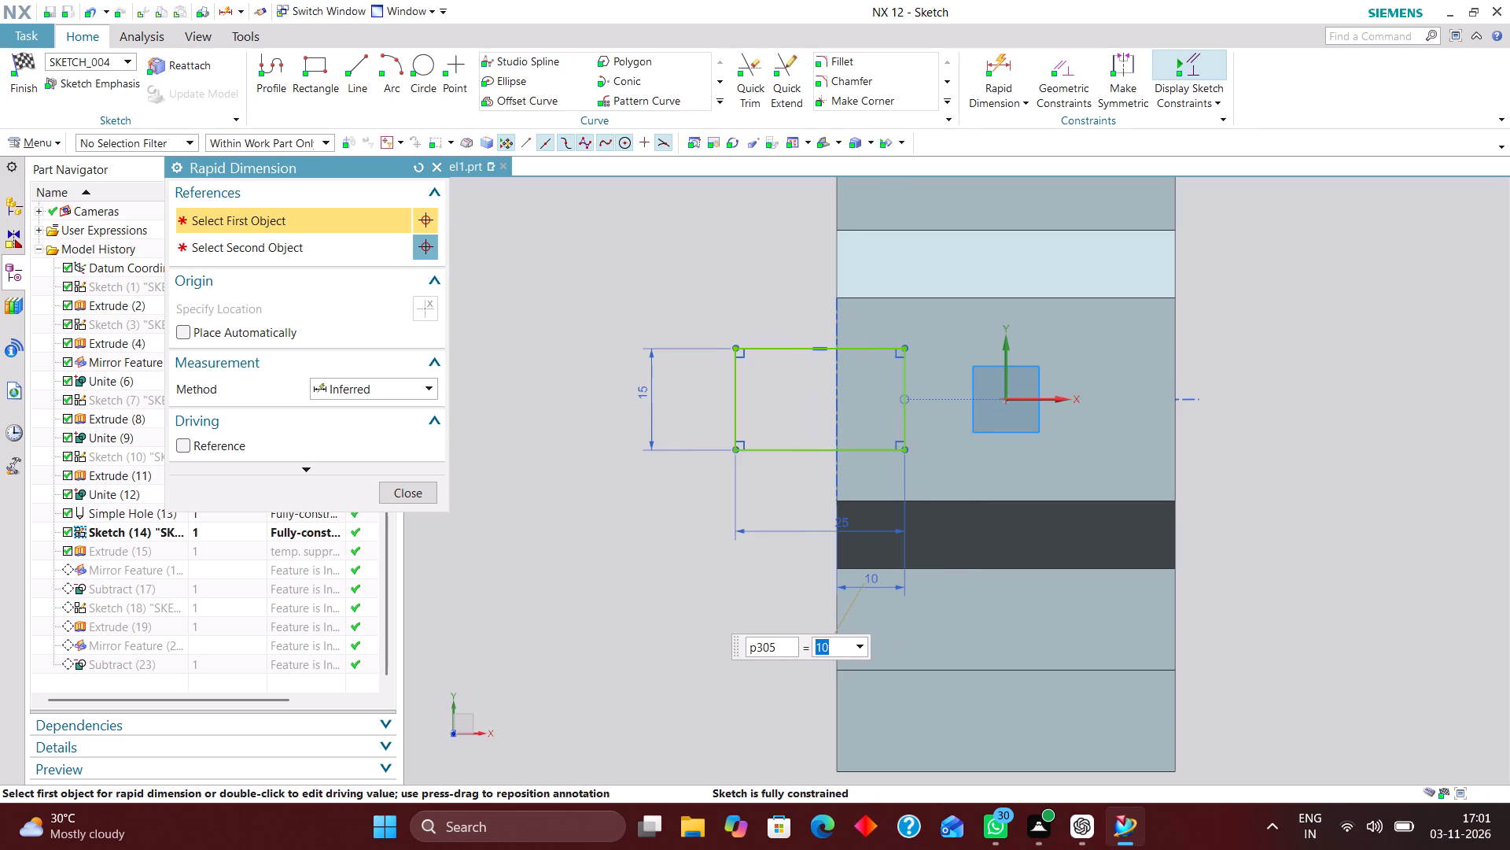
Replace the 10 mm edge dimension with one from the sketch's vertical axis to the rectangle's inner edge.
click(1004, 367)
click(903, 419)
click(961, 465)
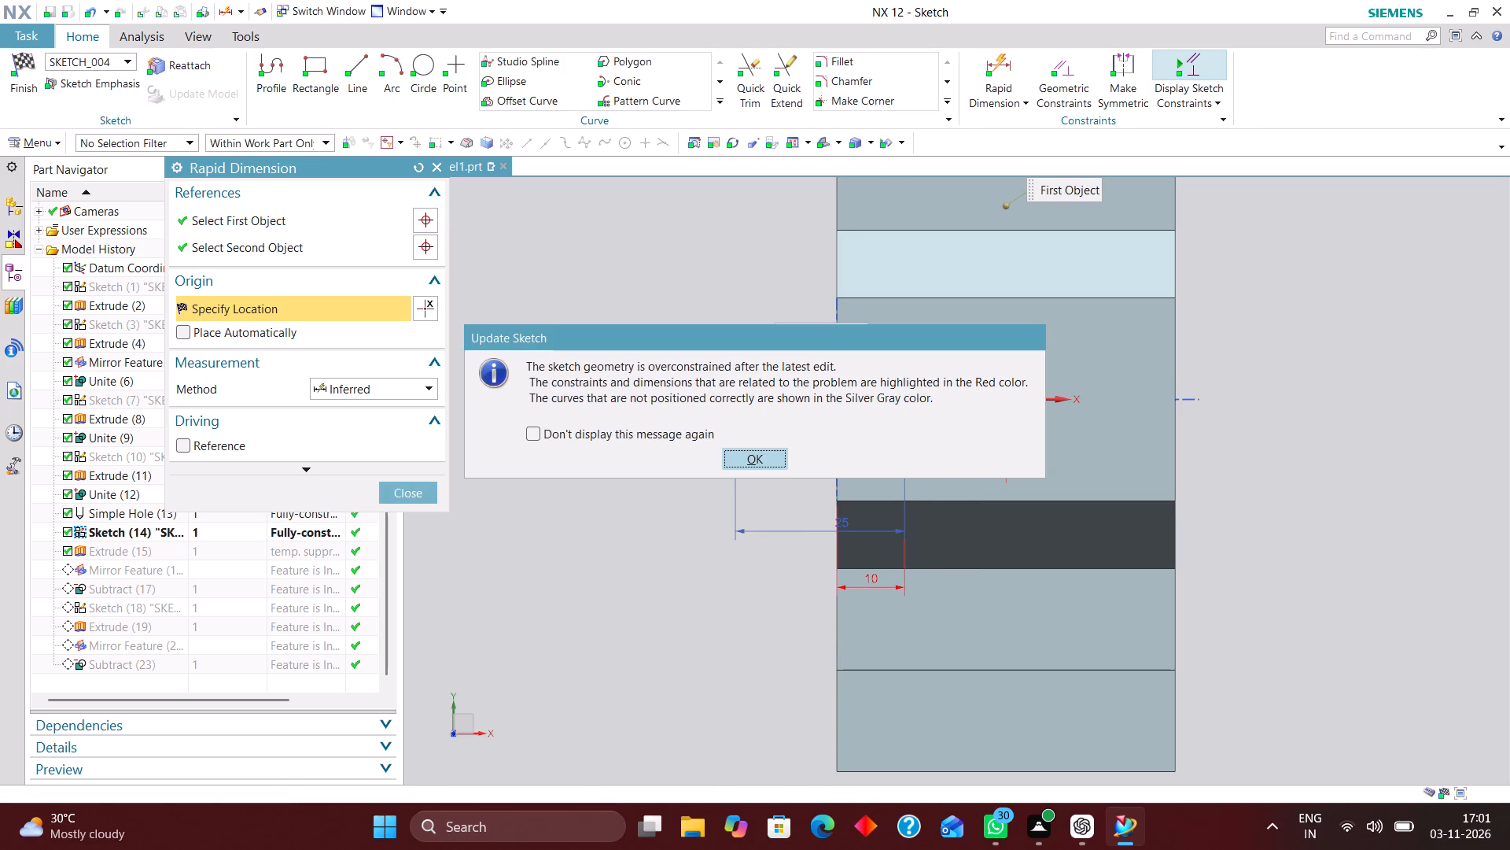
click(747, 458)
click(406, 501)
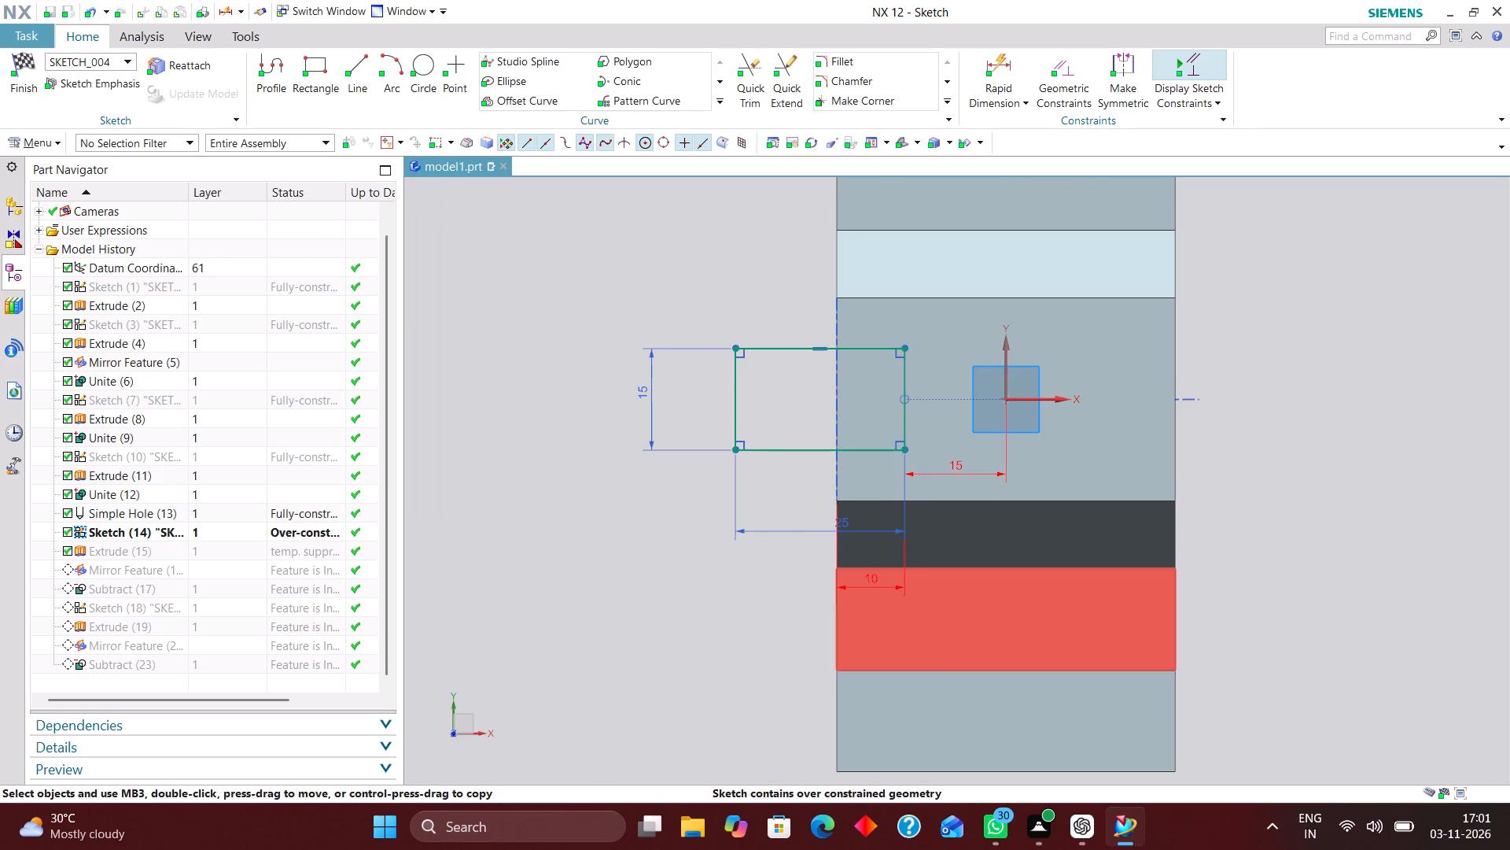
right_drag(878, 583, 809, 594)
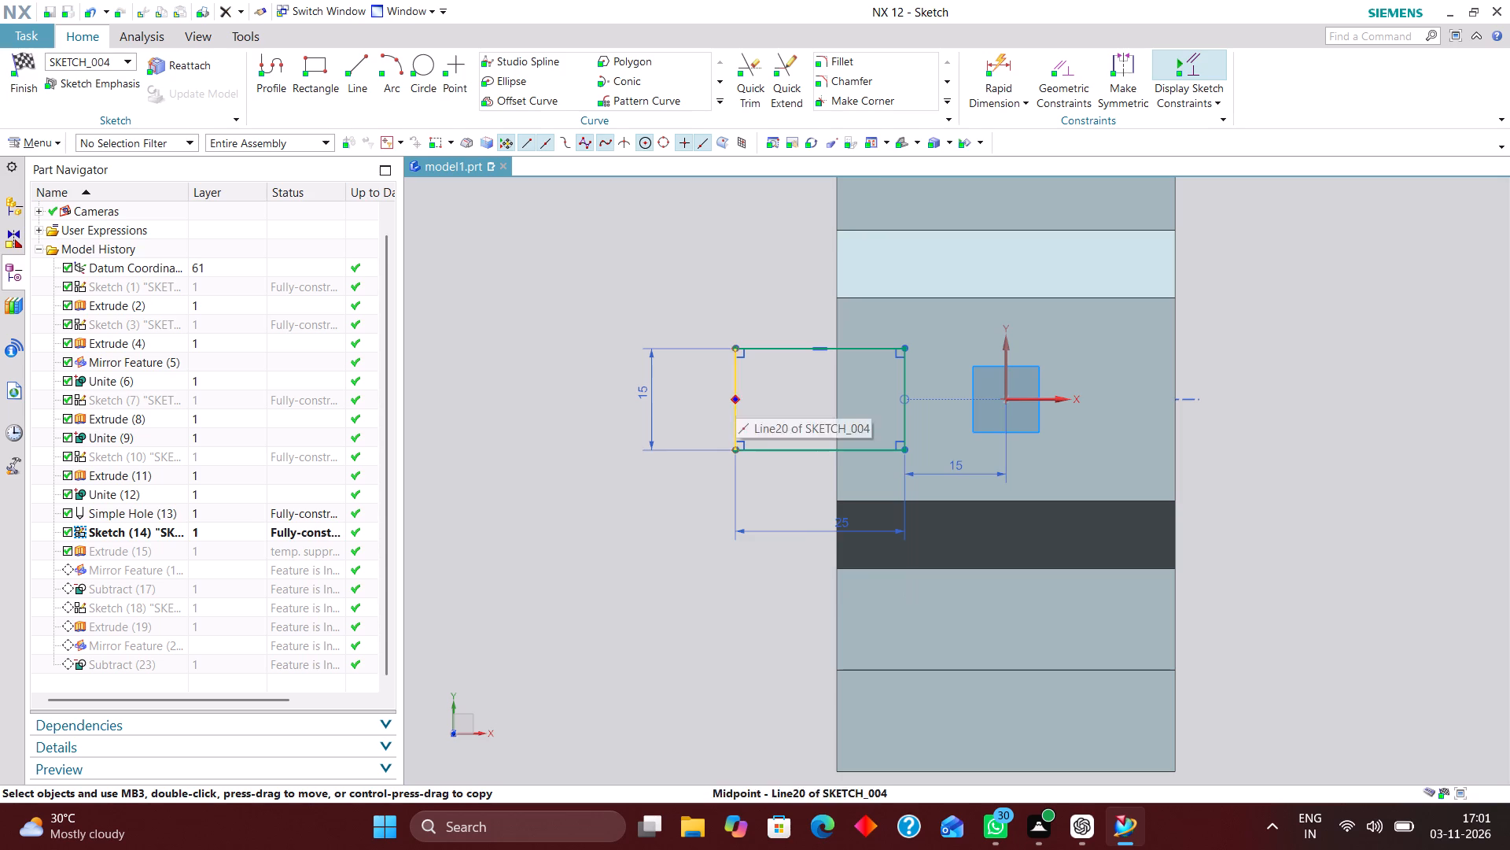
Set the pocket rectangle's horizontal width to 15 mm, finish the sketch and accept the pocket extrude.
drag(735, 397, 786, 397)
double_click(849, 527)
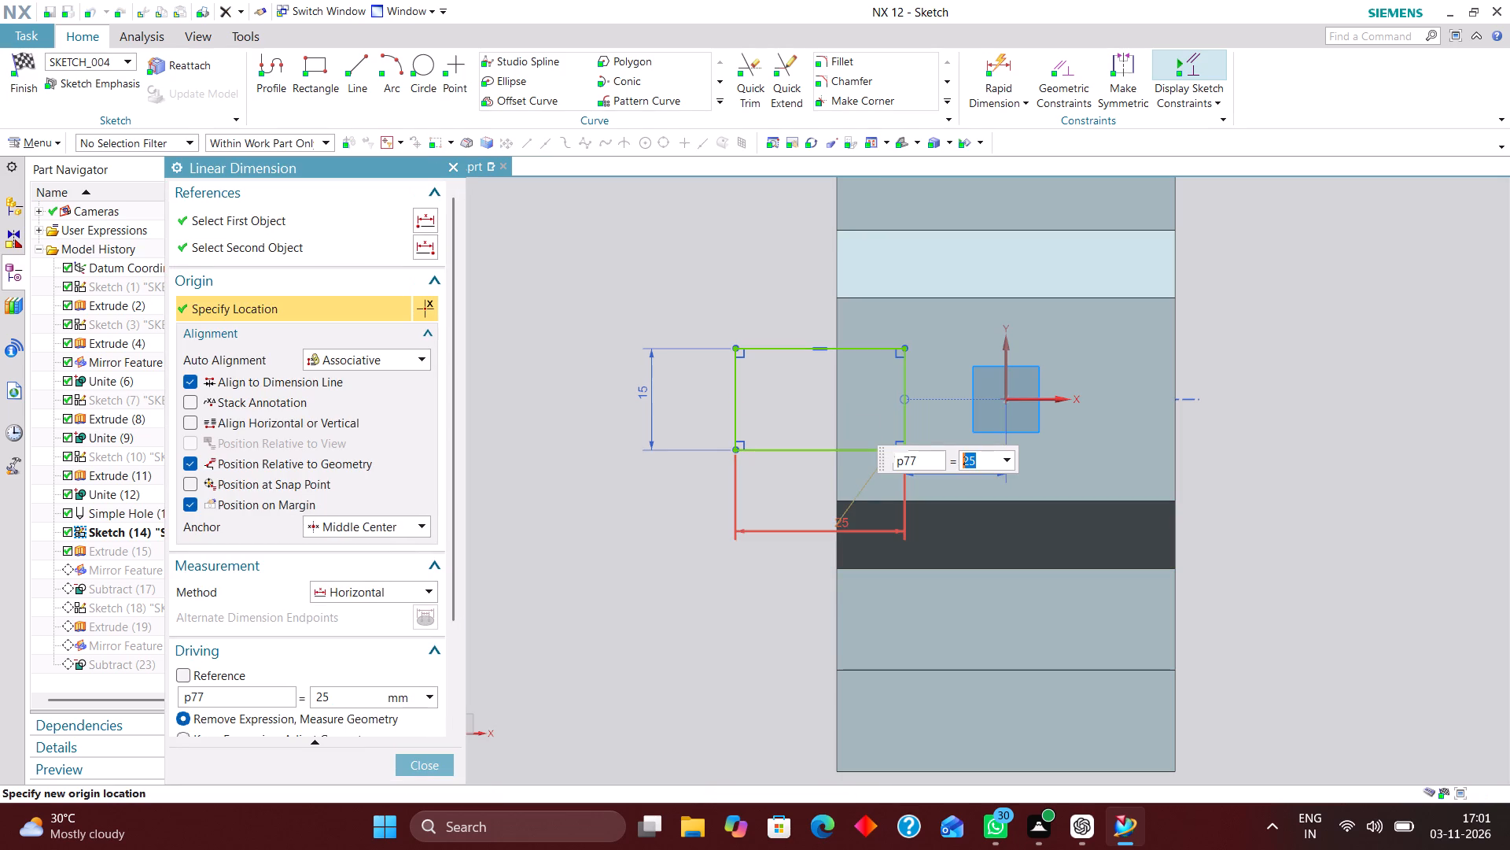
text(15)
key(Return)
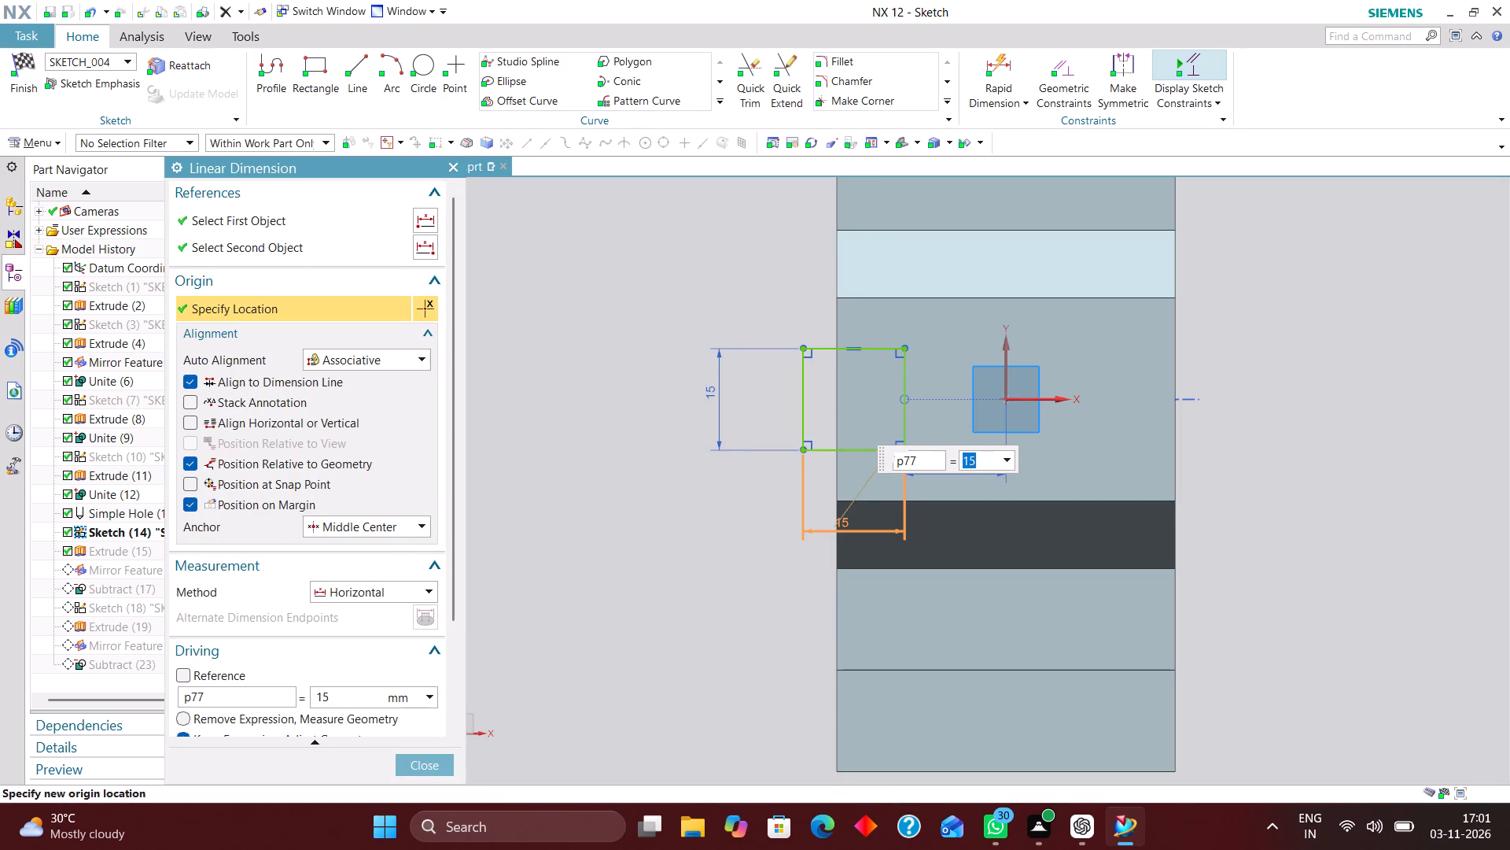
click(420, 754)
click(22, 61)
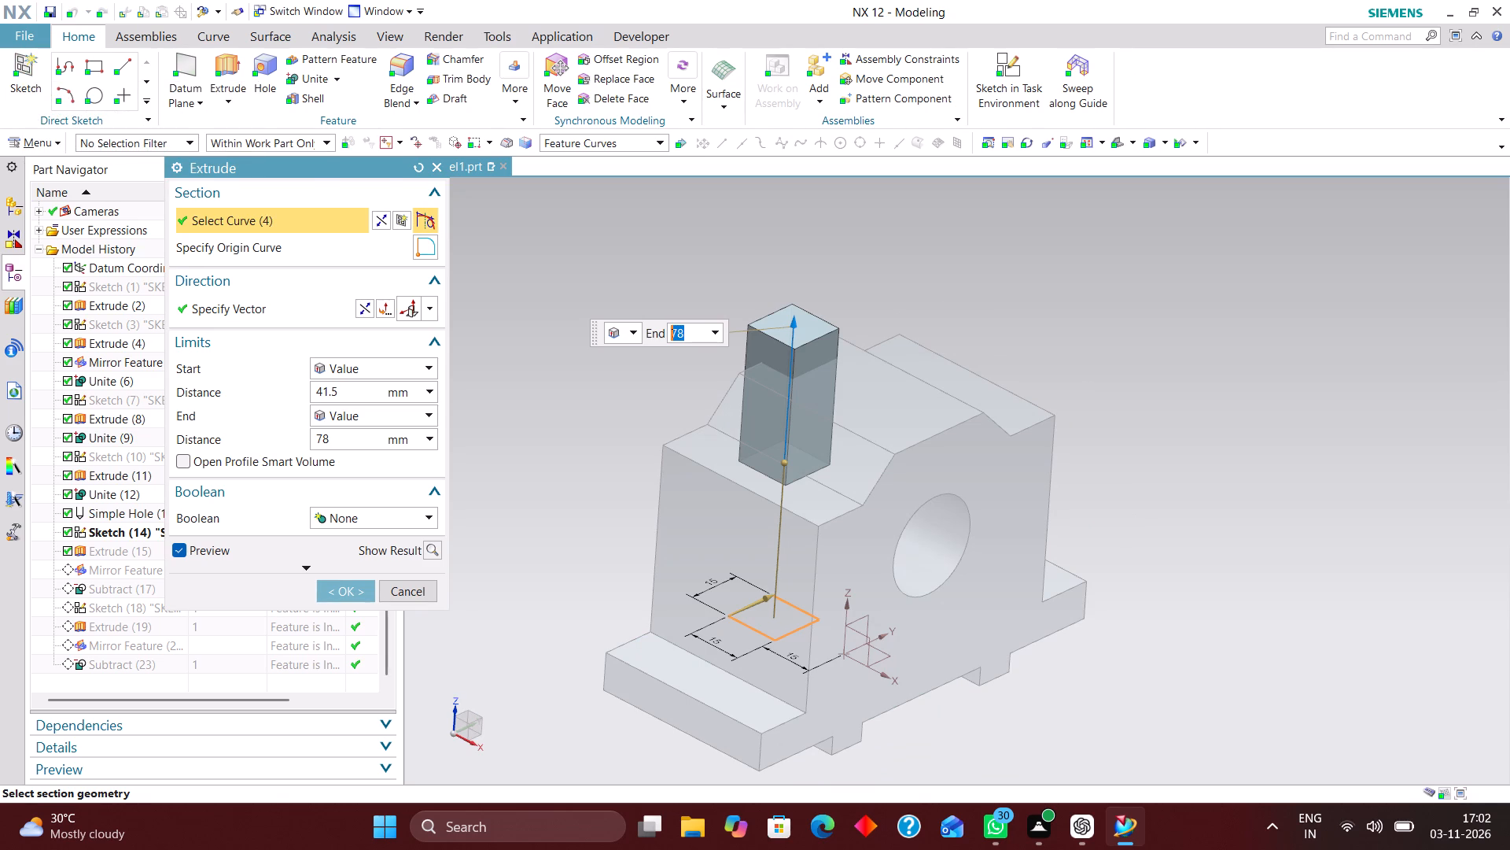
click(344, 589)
Examine the fixture's top pockets and bore from several angles and in an isometric view.
middle_drag(1103, 397, 1066, 434)
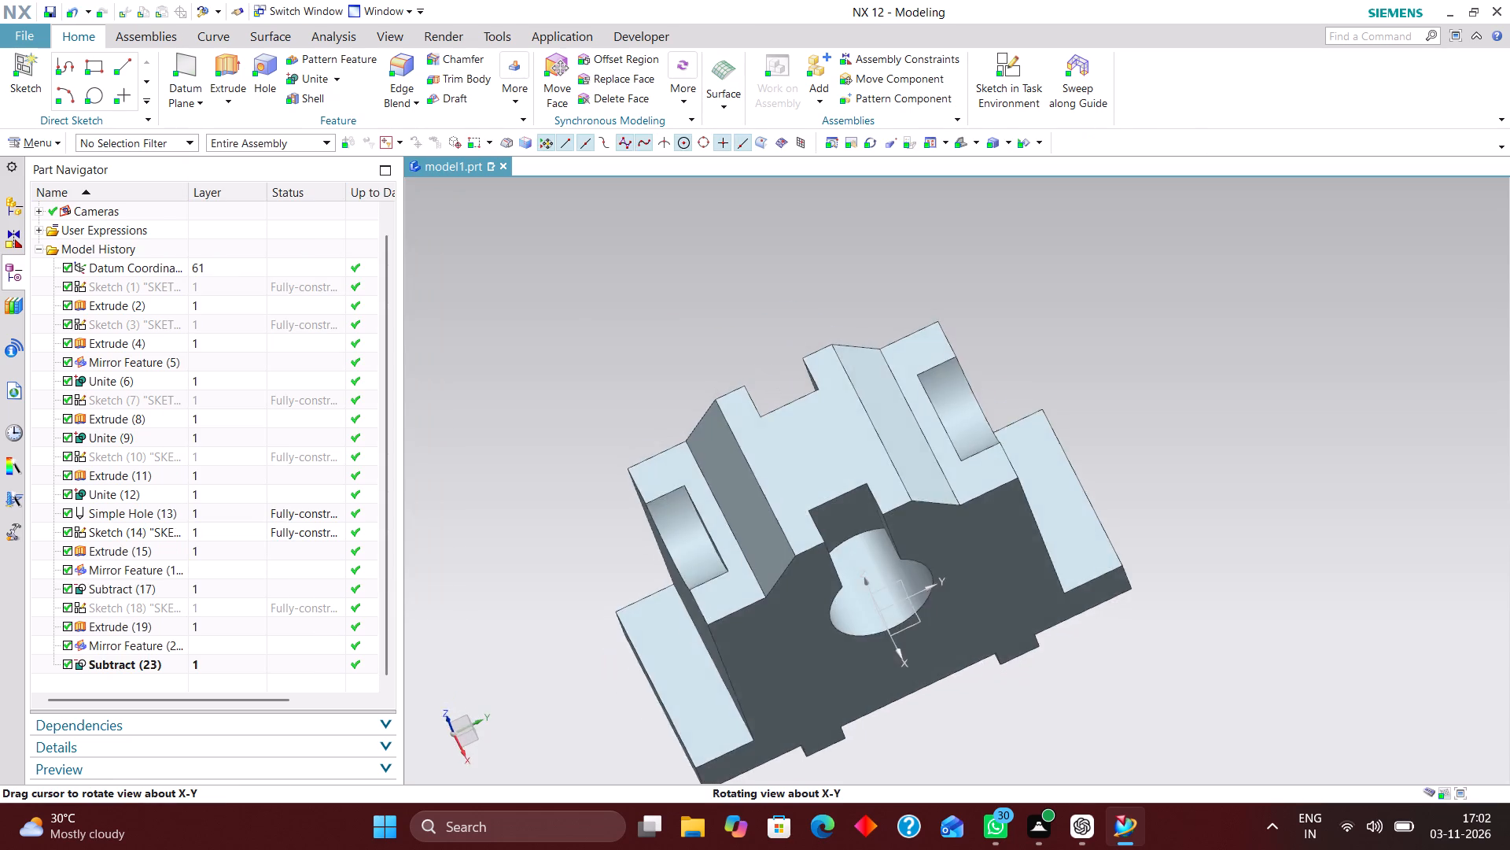
middle_drag(1066, 434, 1100, 405)
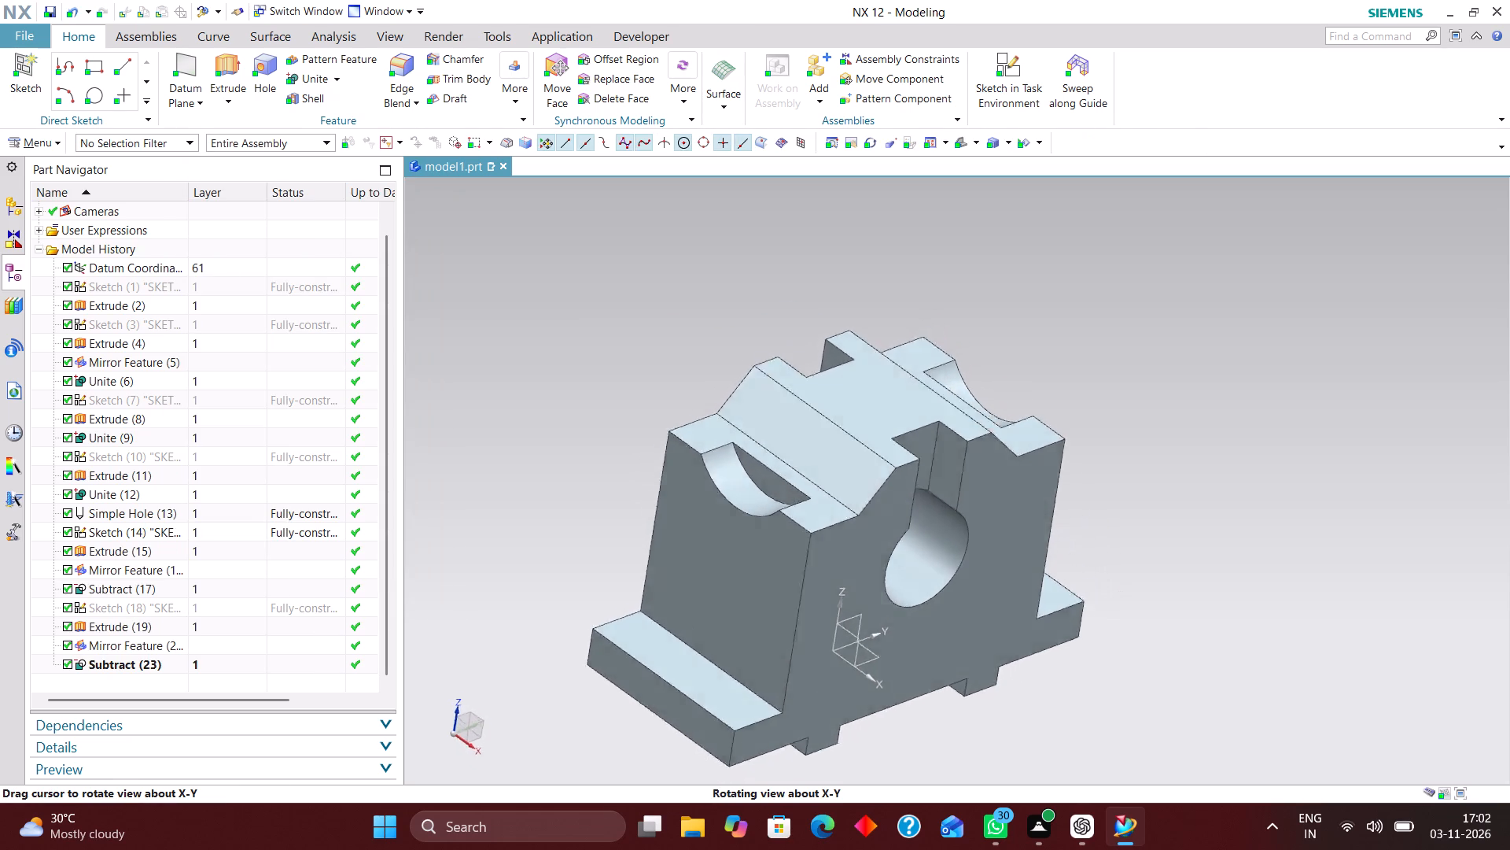
middle_drag(1100, 405, 1128, 394)
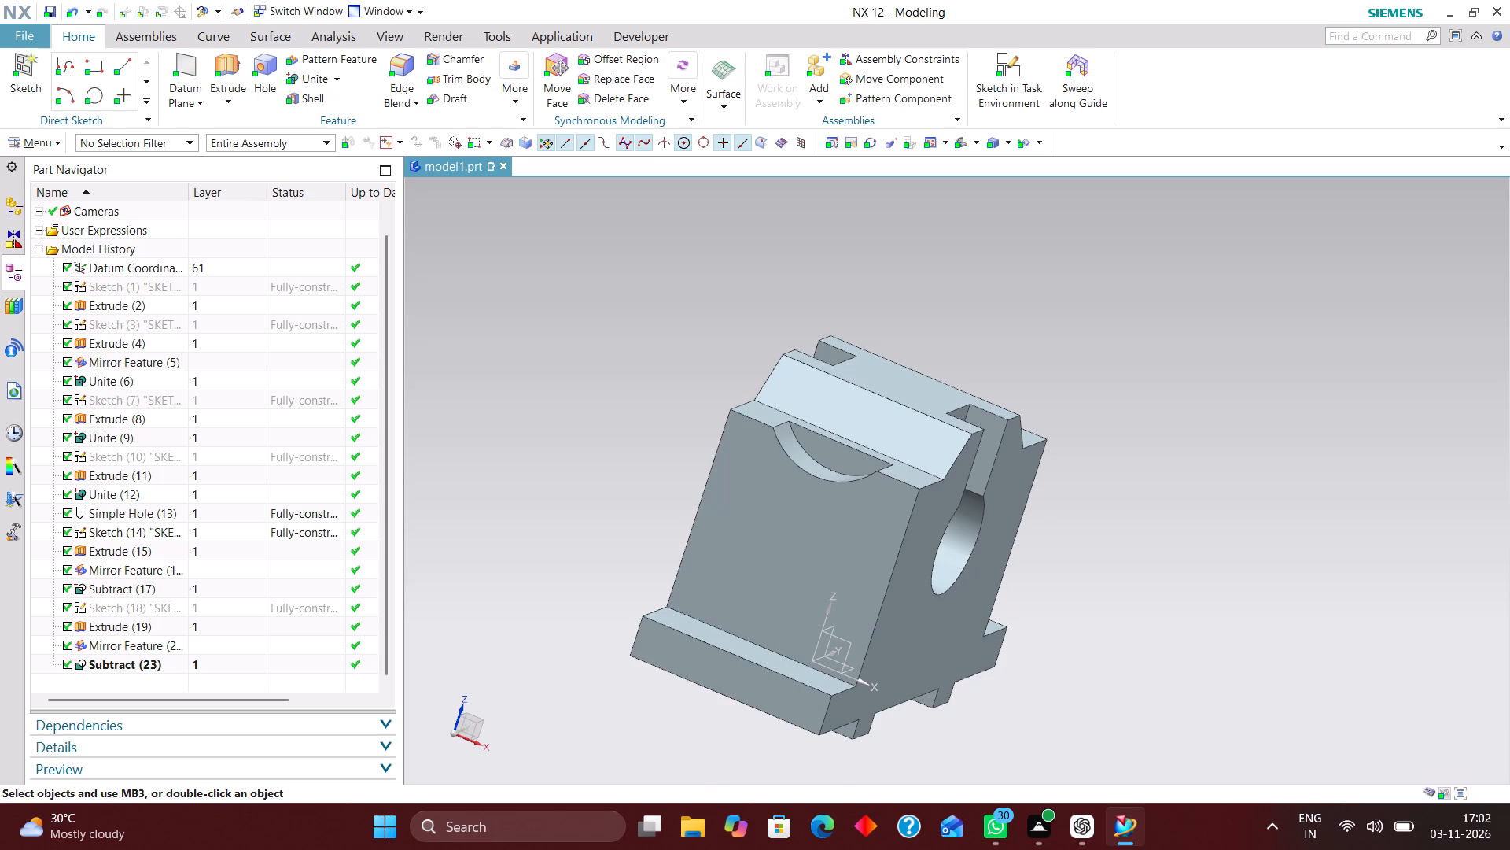
click(956, 139)
key(End)
key(End)
key(End)
key(End)
key(End)
key(End)
key(End)
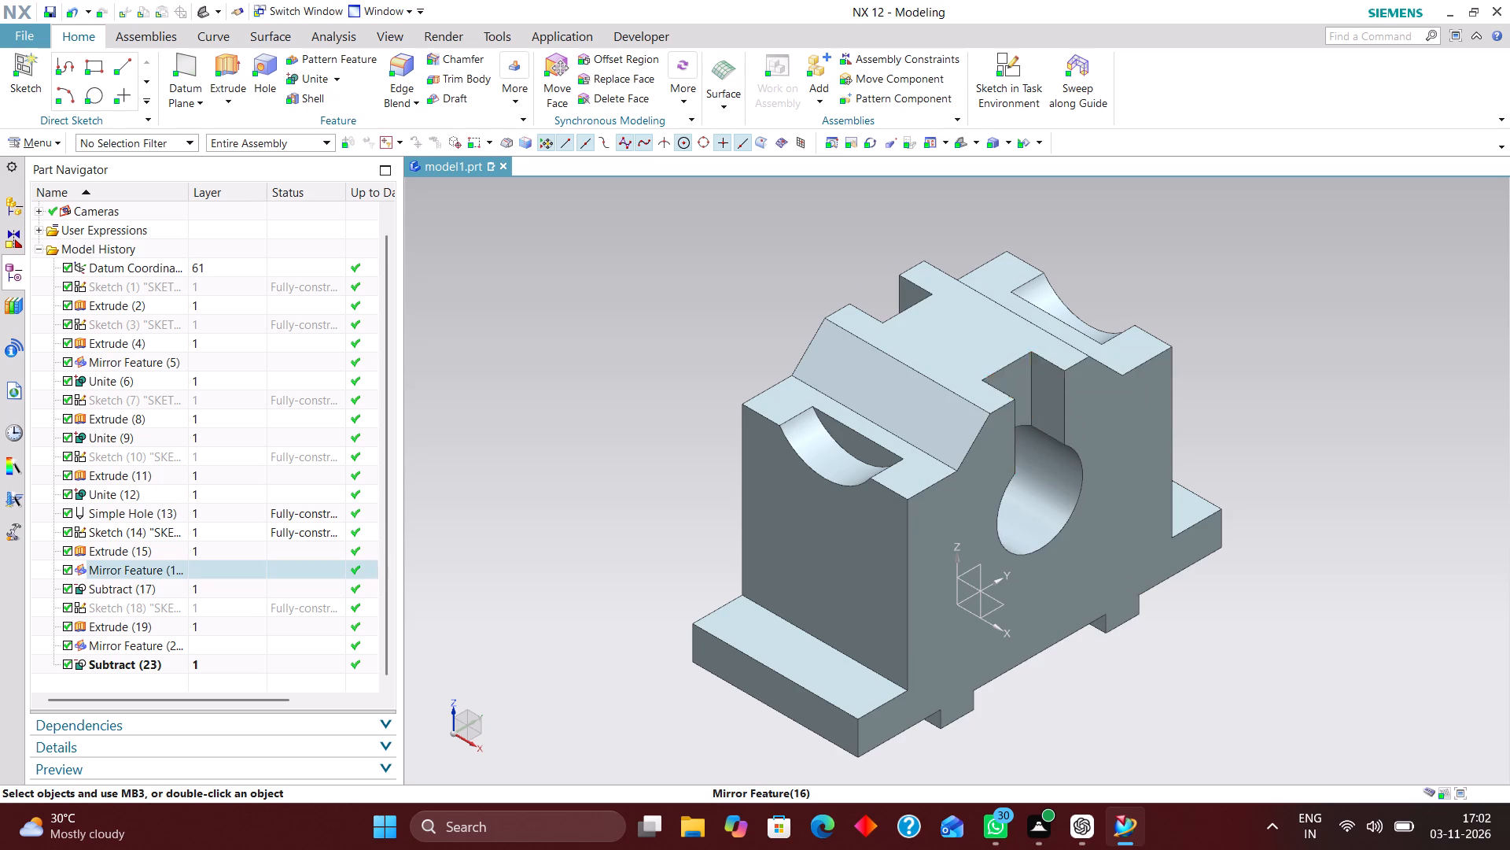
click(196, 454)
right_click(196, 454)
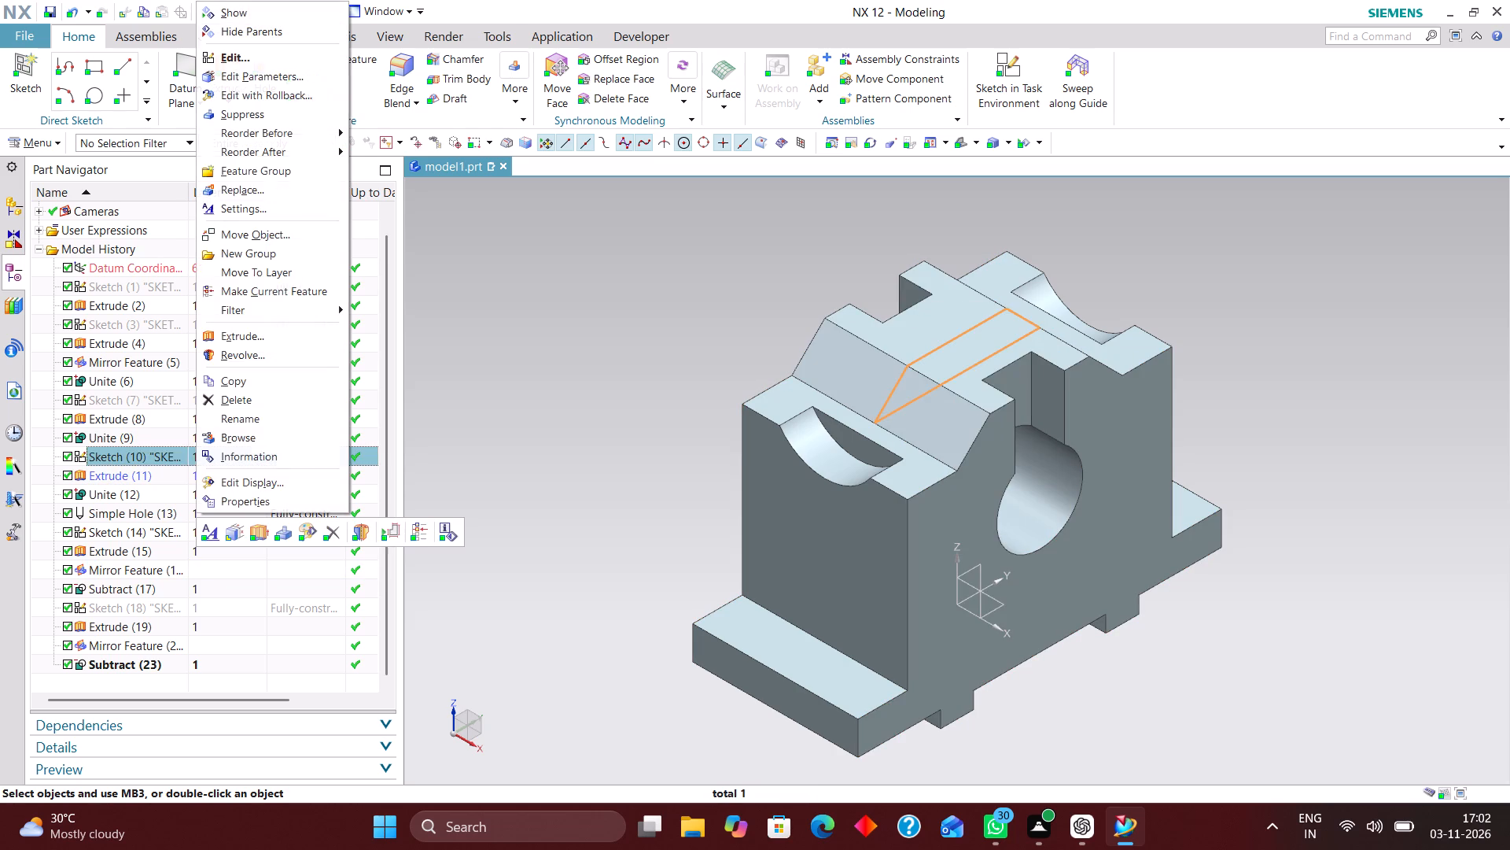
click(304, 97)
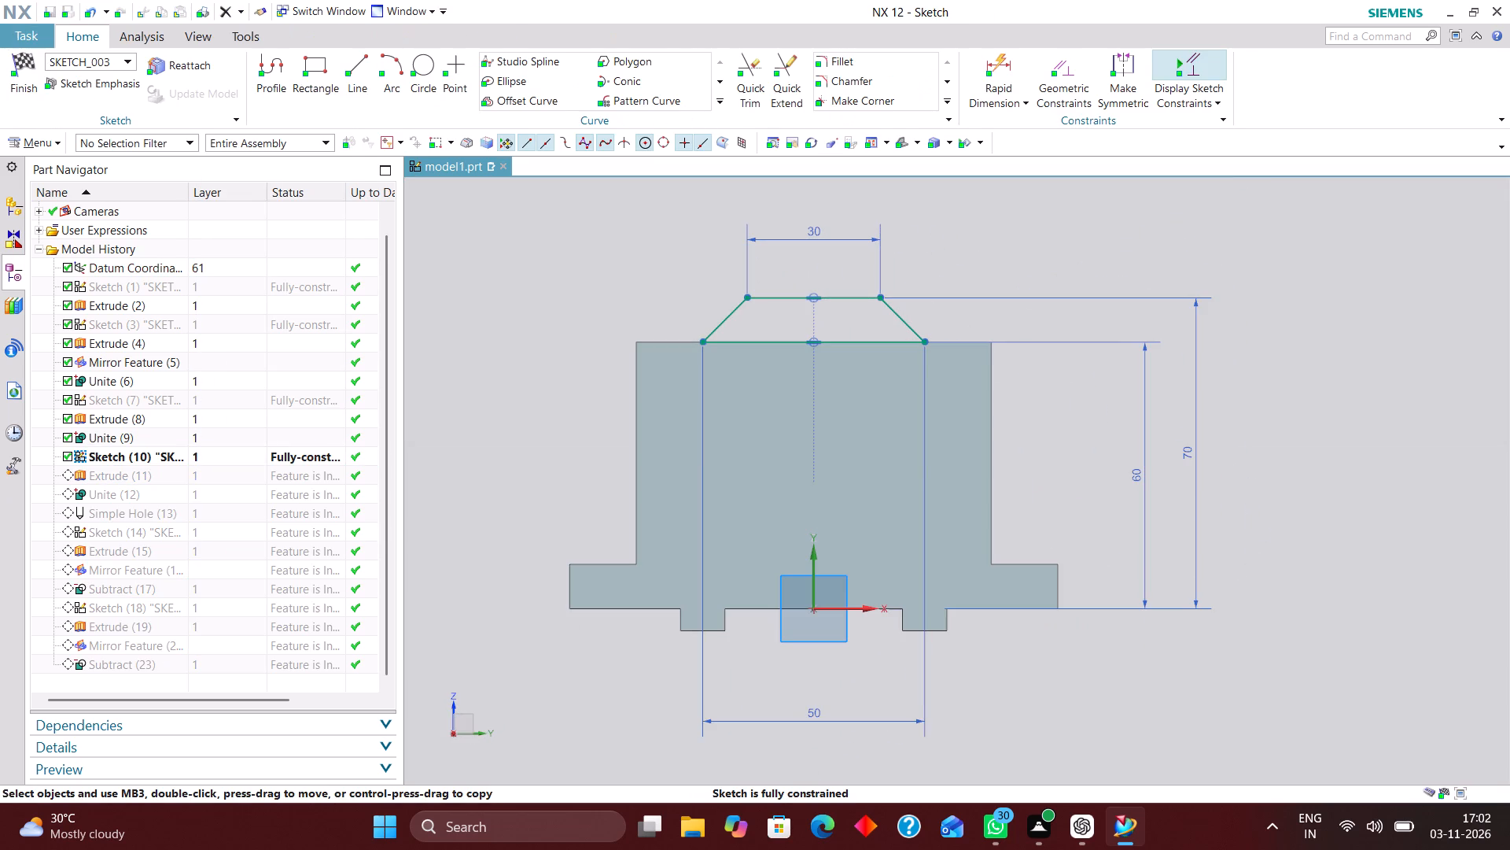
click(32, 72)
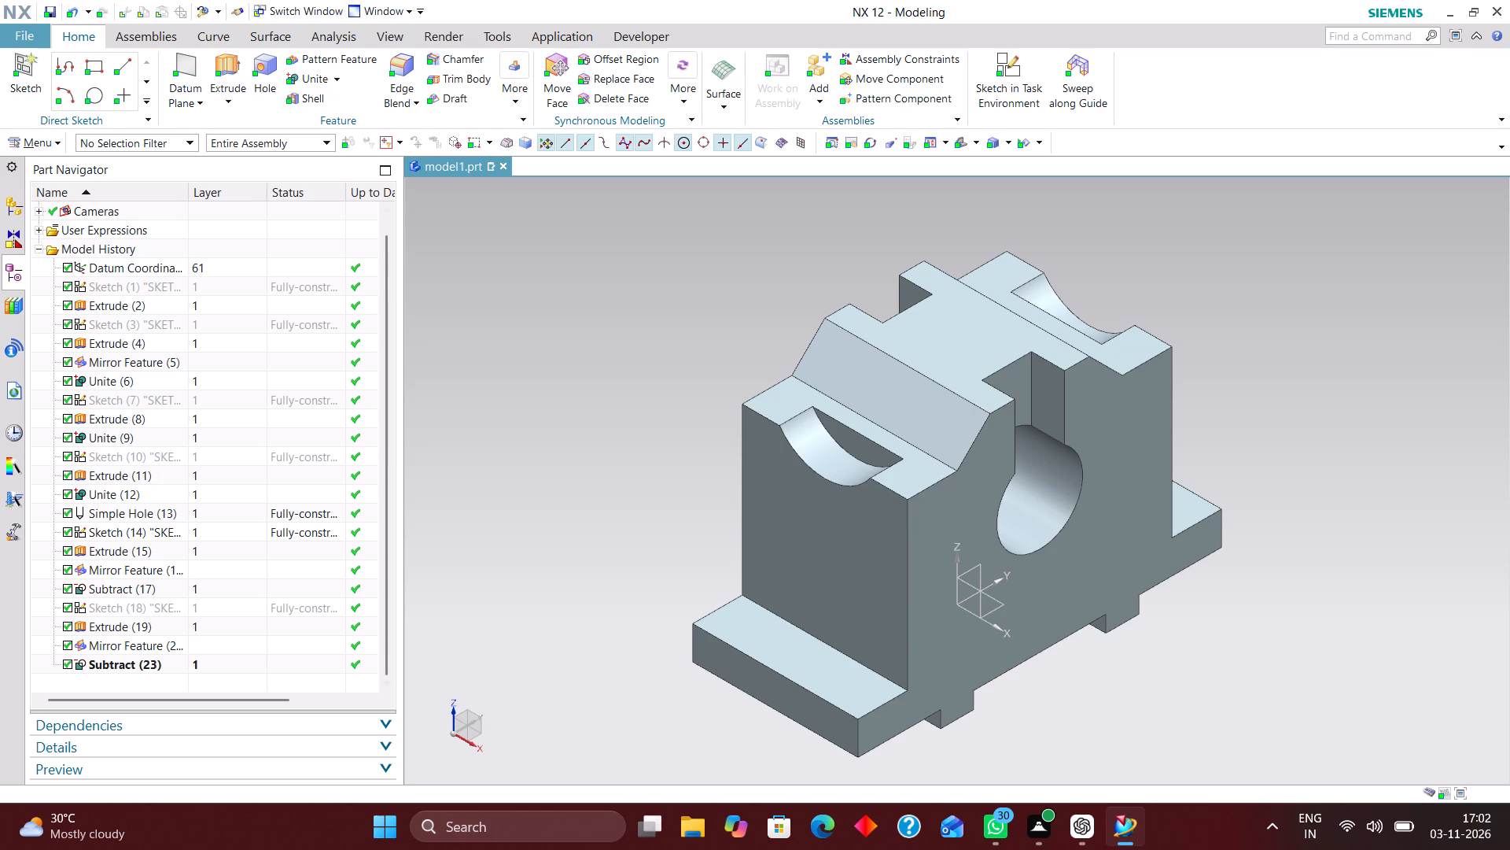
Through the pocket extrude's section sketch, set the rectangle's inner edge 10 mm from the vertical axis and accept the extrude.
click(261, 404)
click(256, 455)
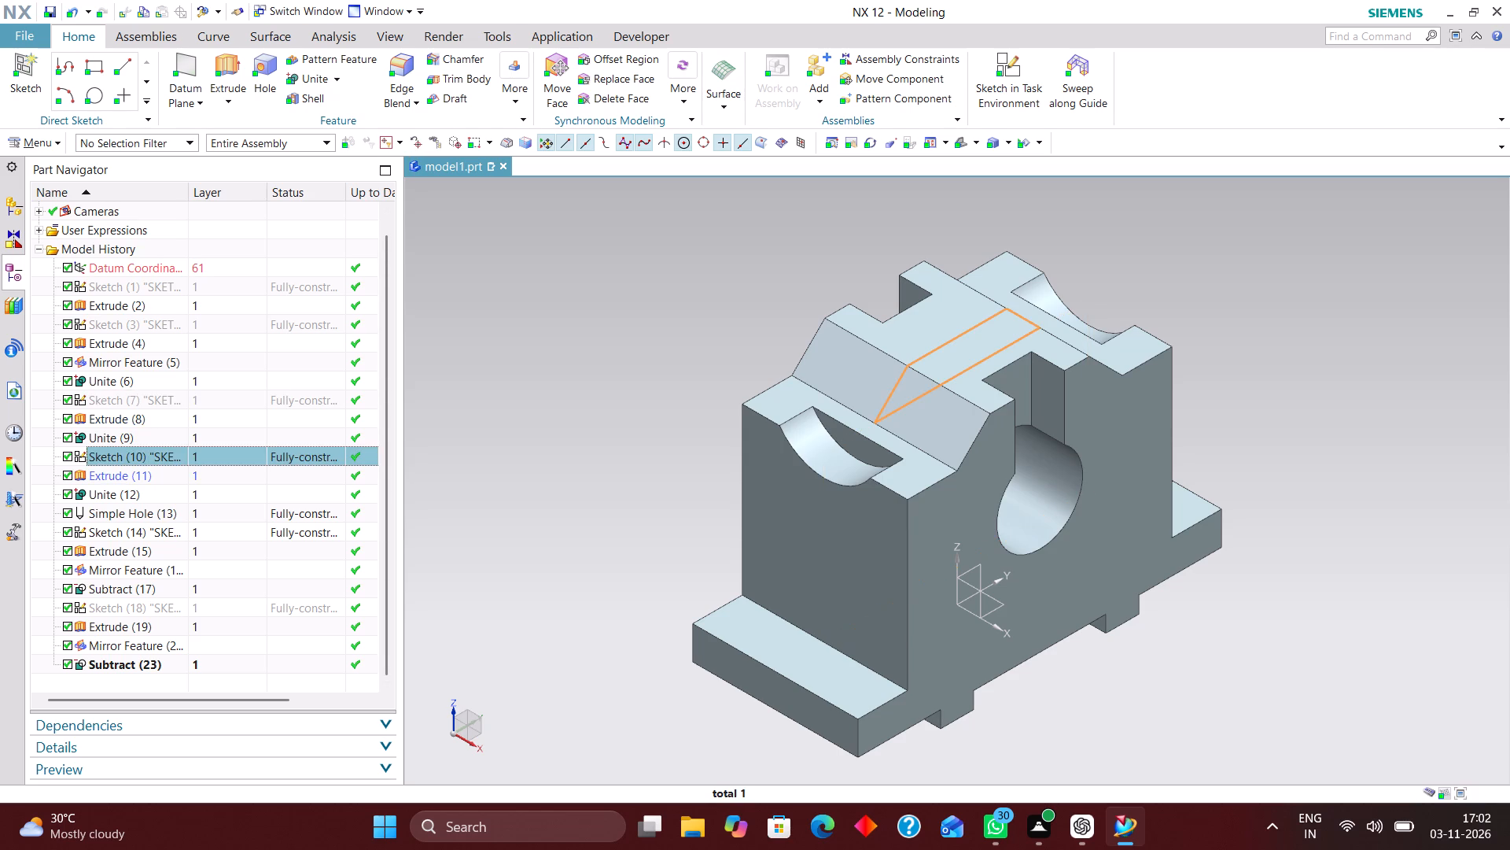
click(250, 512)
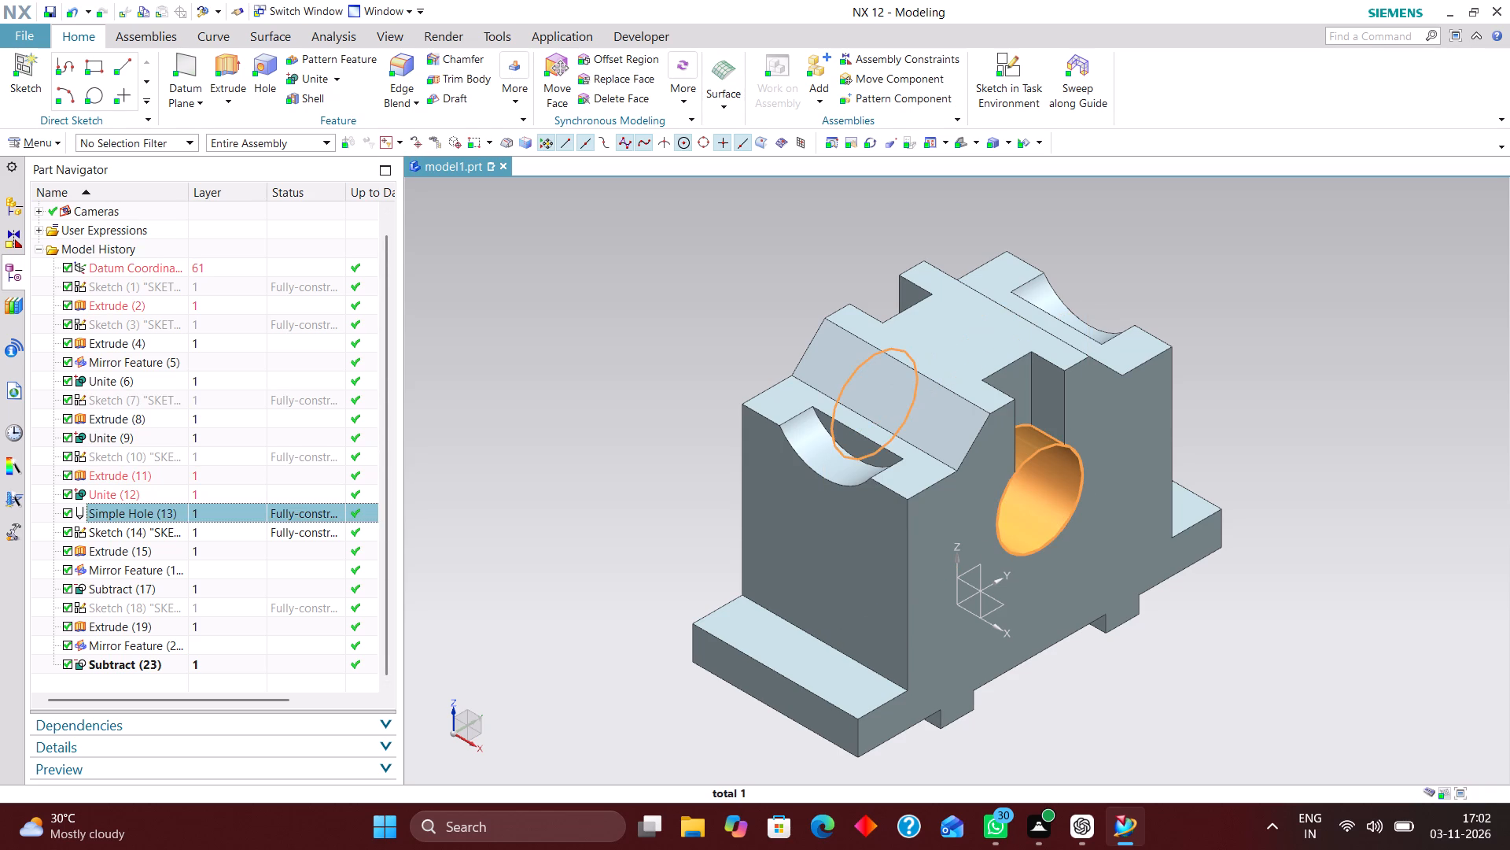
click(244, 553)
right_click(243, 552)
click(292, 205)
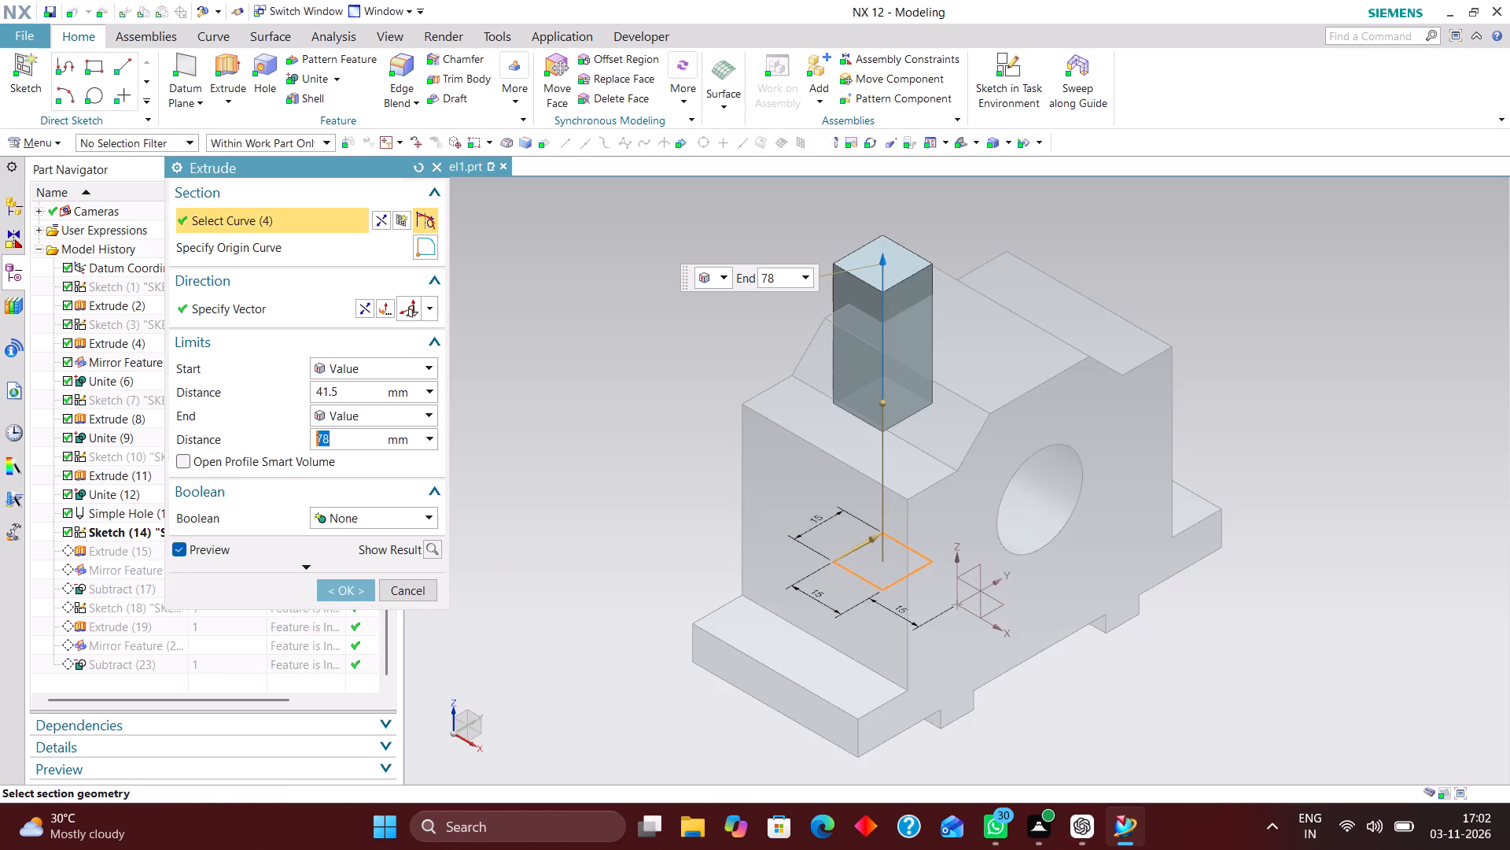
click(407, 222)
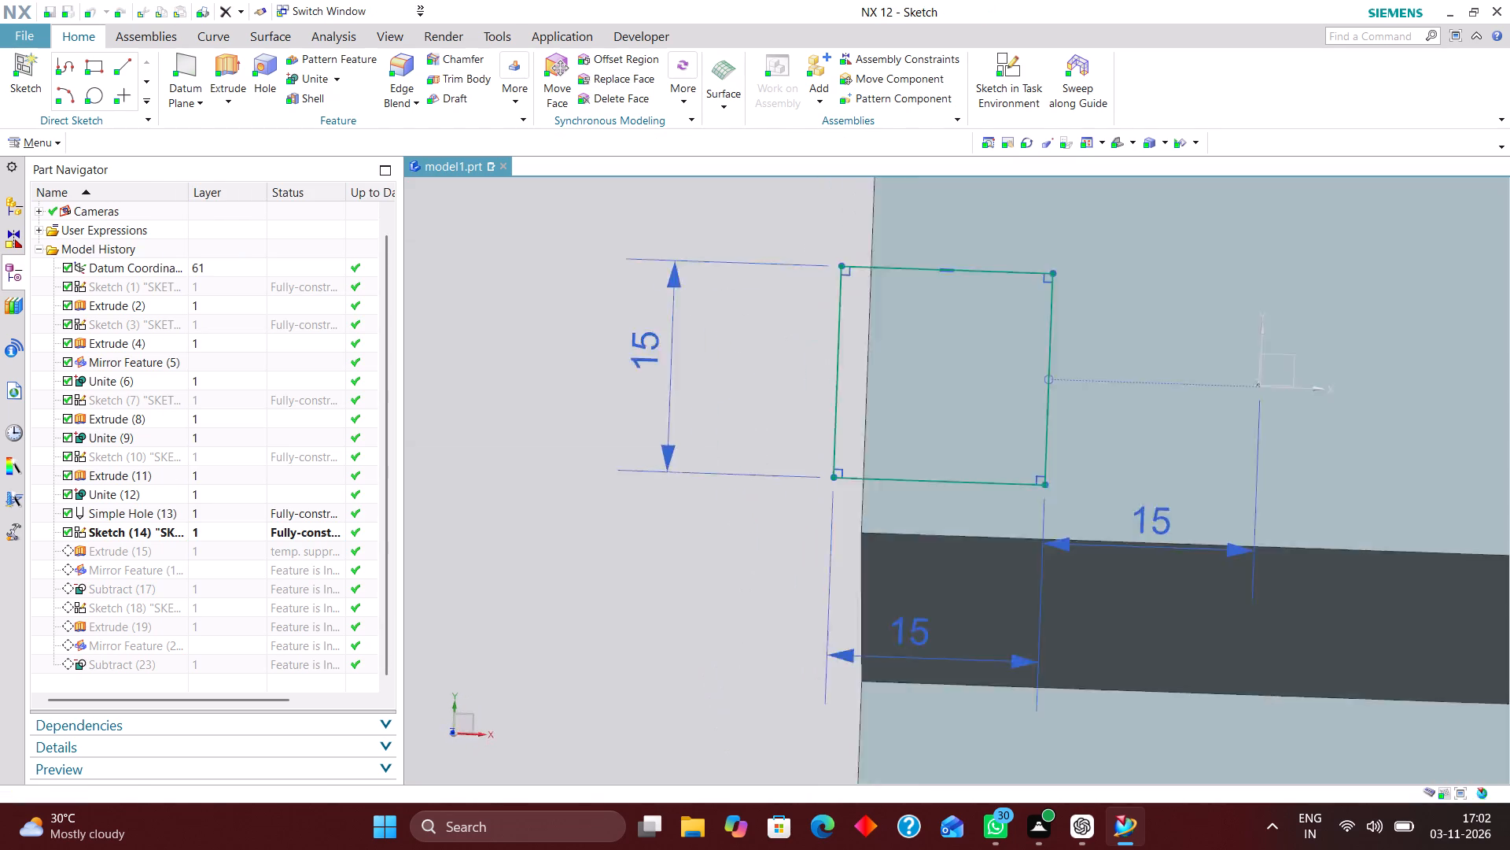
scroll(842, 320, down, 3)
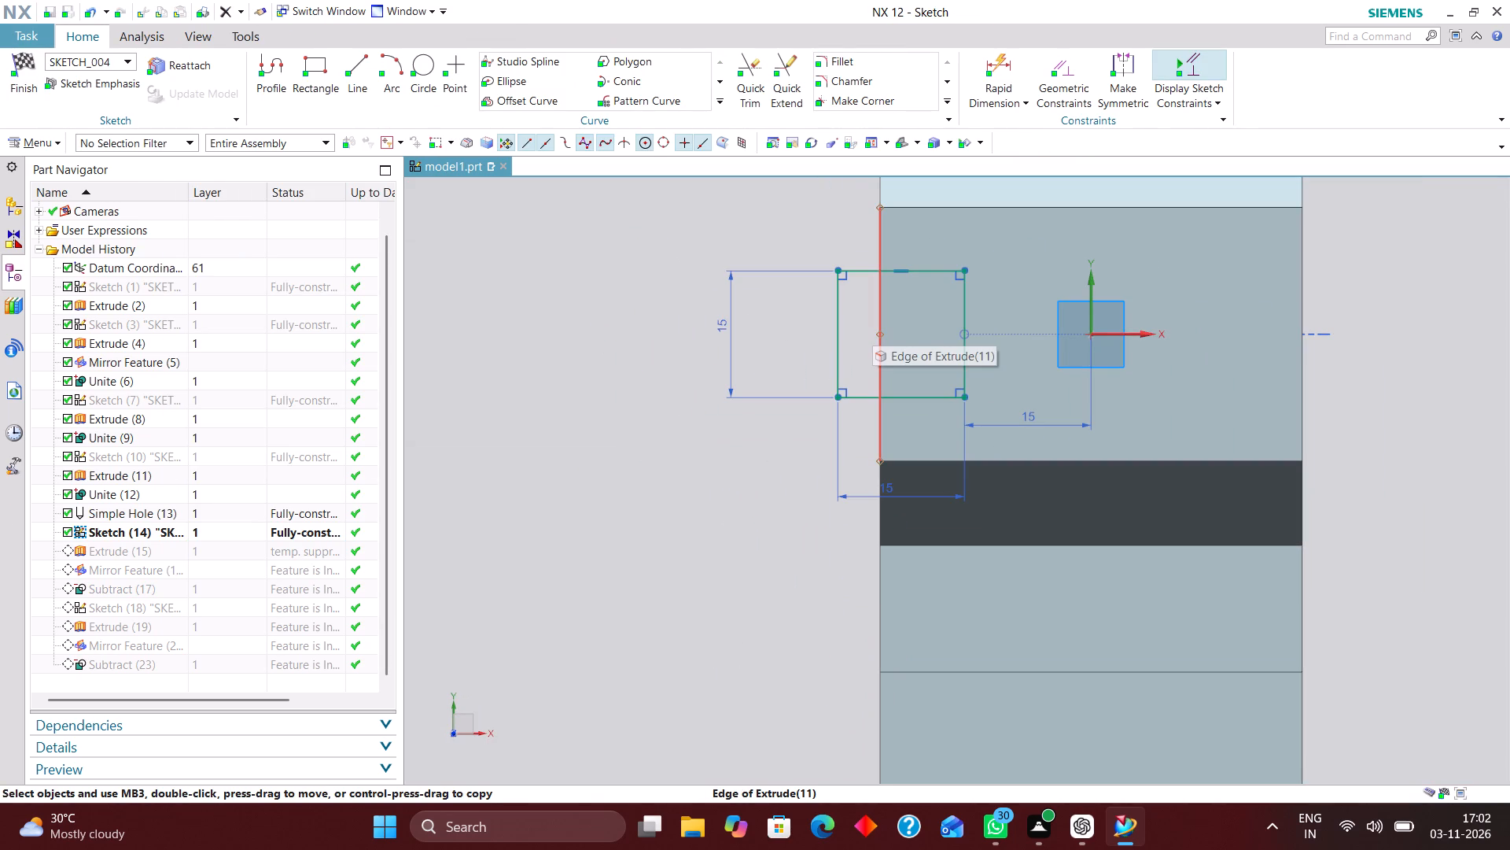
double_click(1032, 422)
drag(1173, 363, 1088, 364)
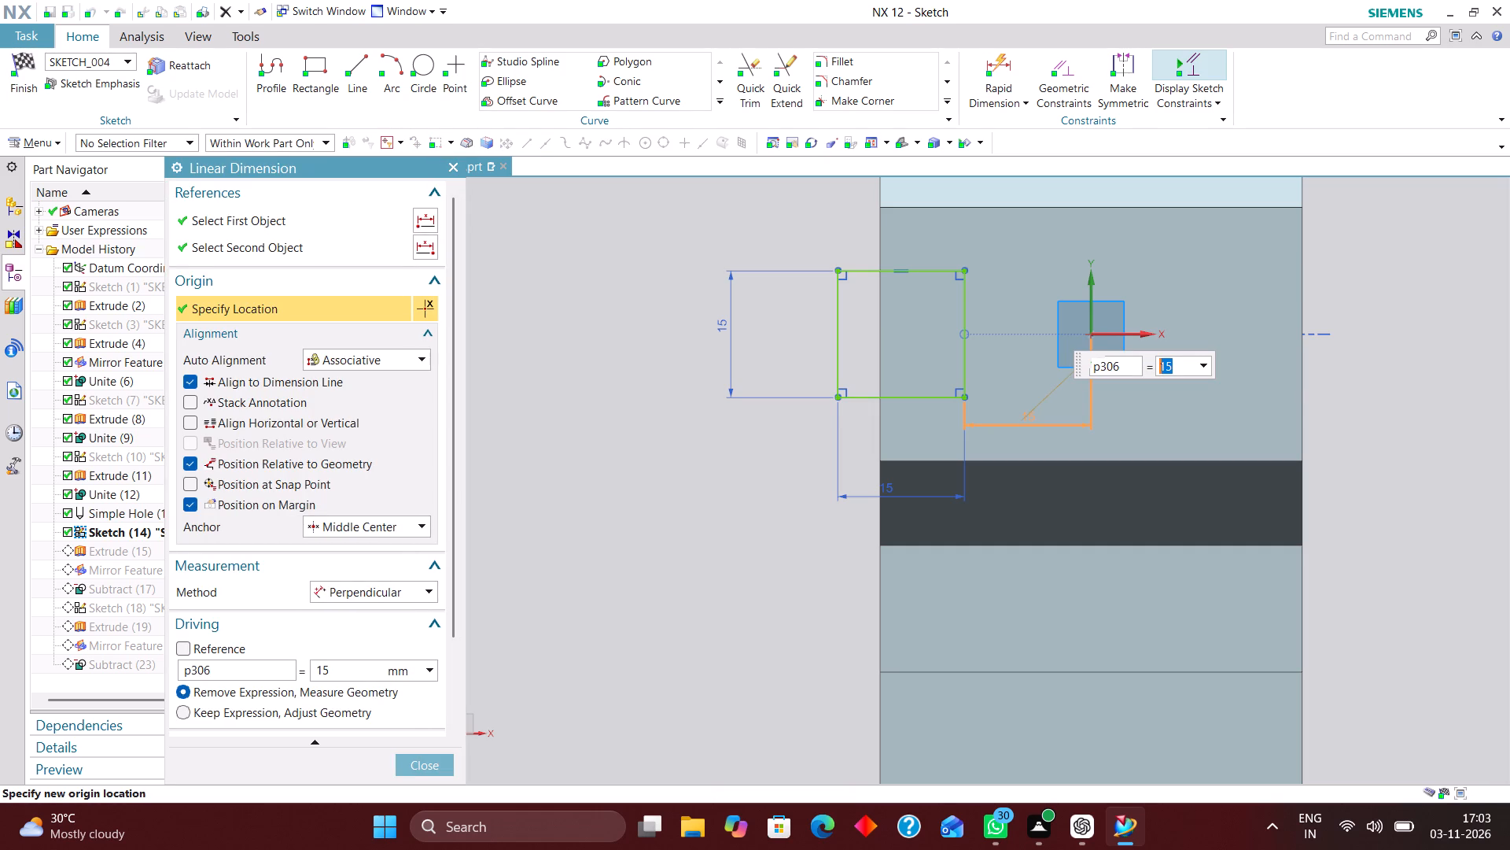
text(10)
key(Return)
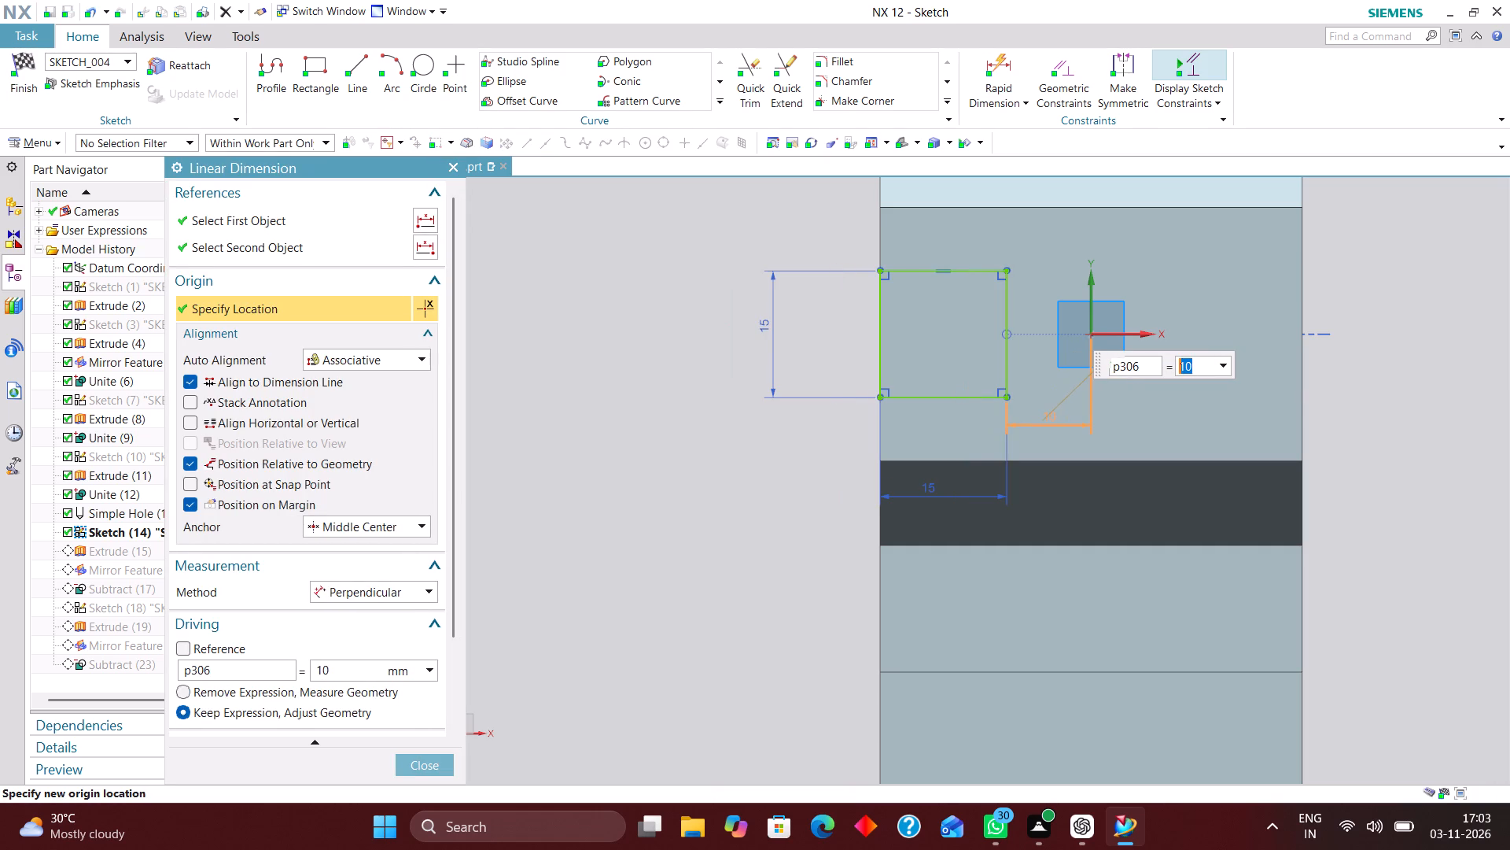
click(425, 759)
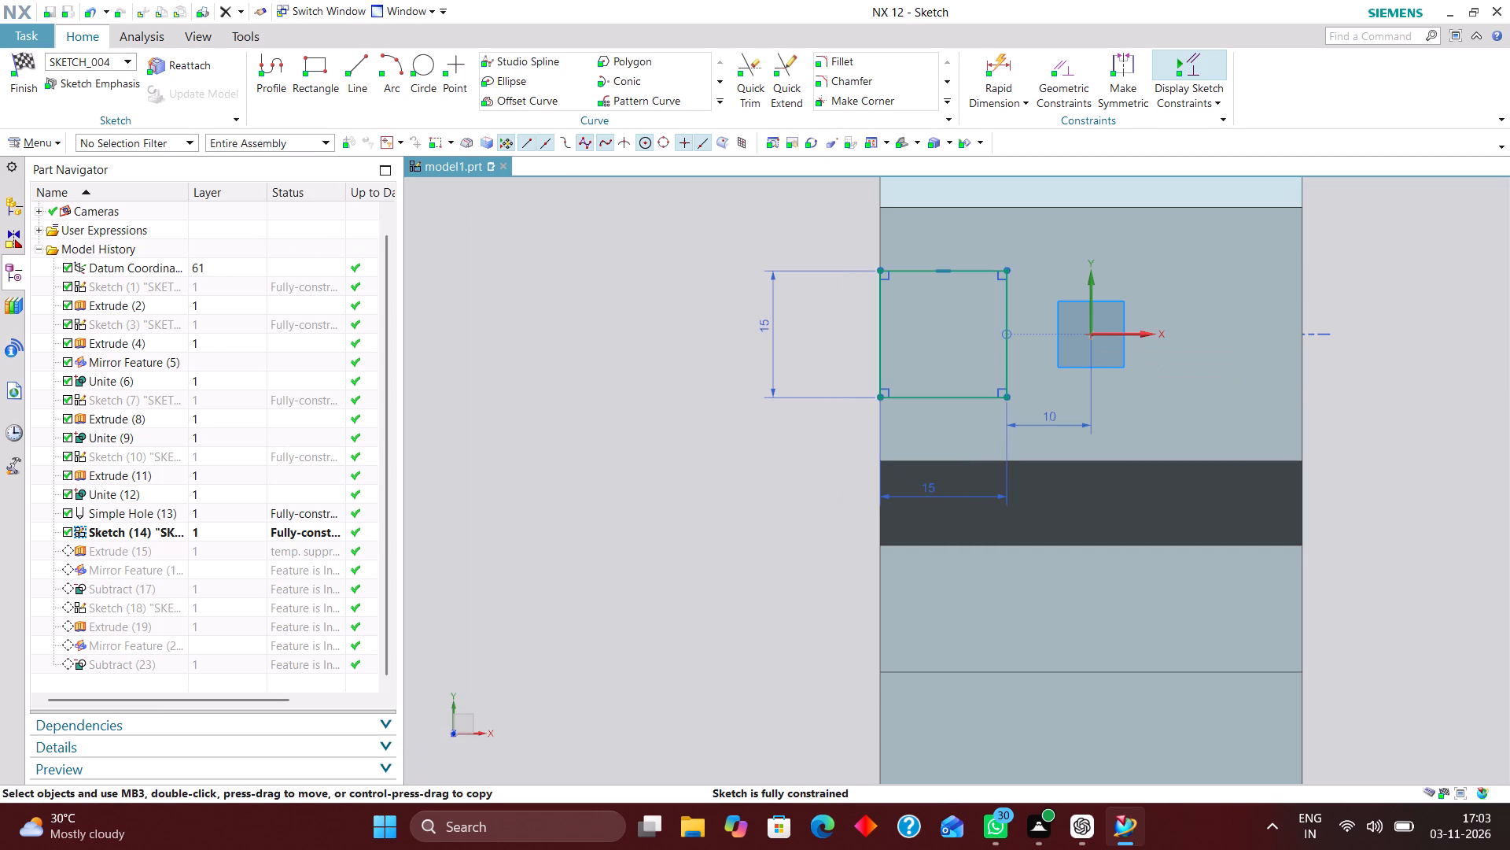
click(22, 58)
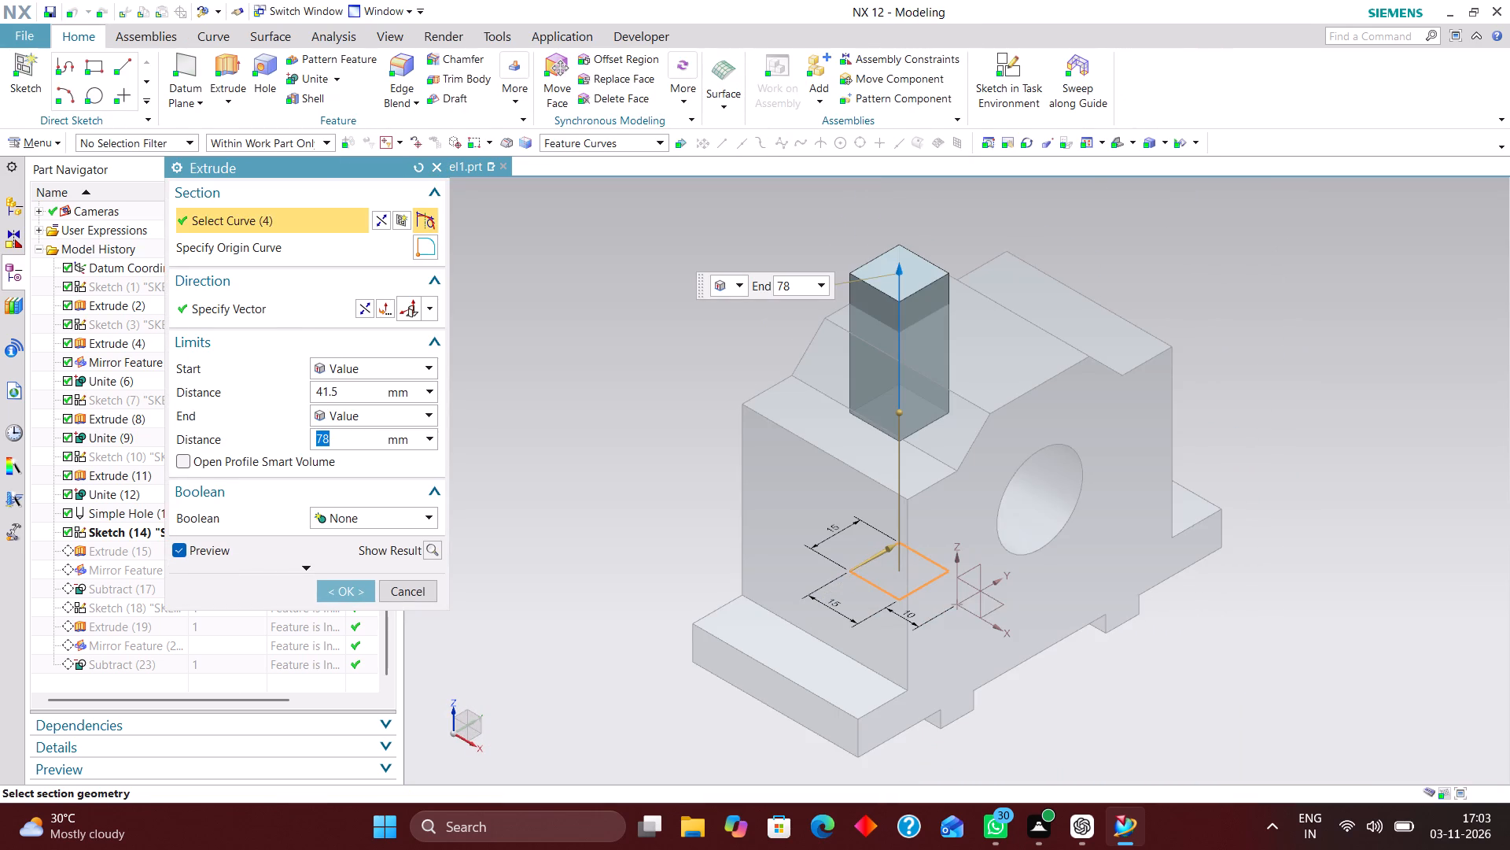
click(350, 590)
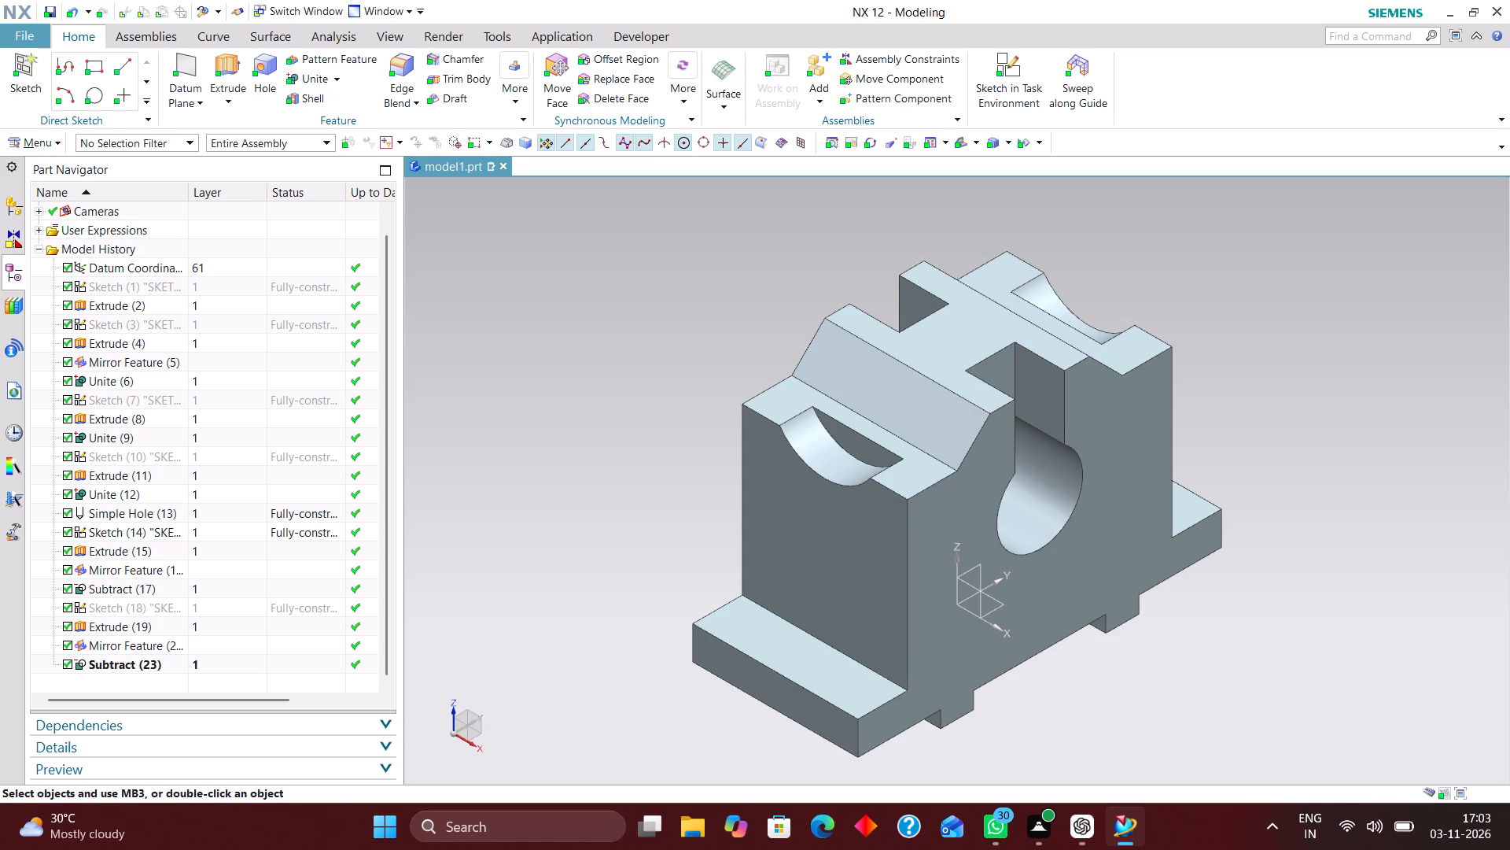
Reopen the pocket sketch, Sketch (14), and set the distance from the vertical axis to the rectangle's inner edge to 5 mm.
scroll(559, 328, down, 4)
scroll(873, 421, down, 4)
scroll(926, 416, up, 2)
click(959, 142)
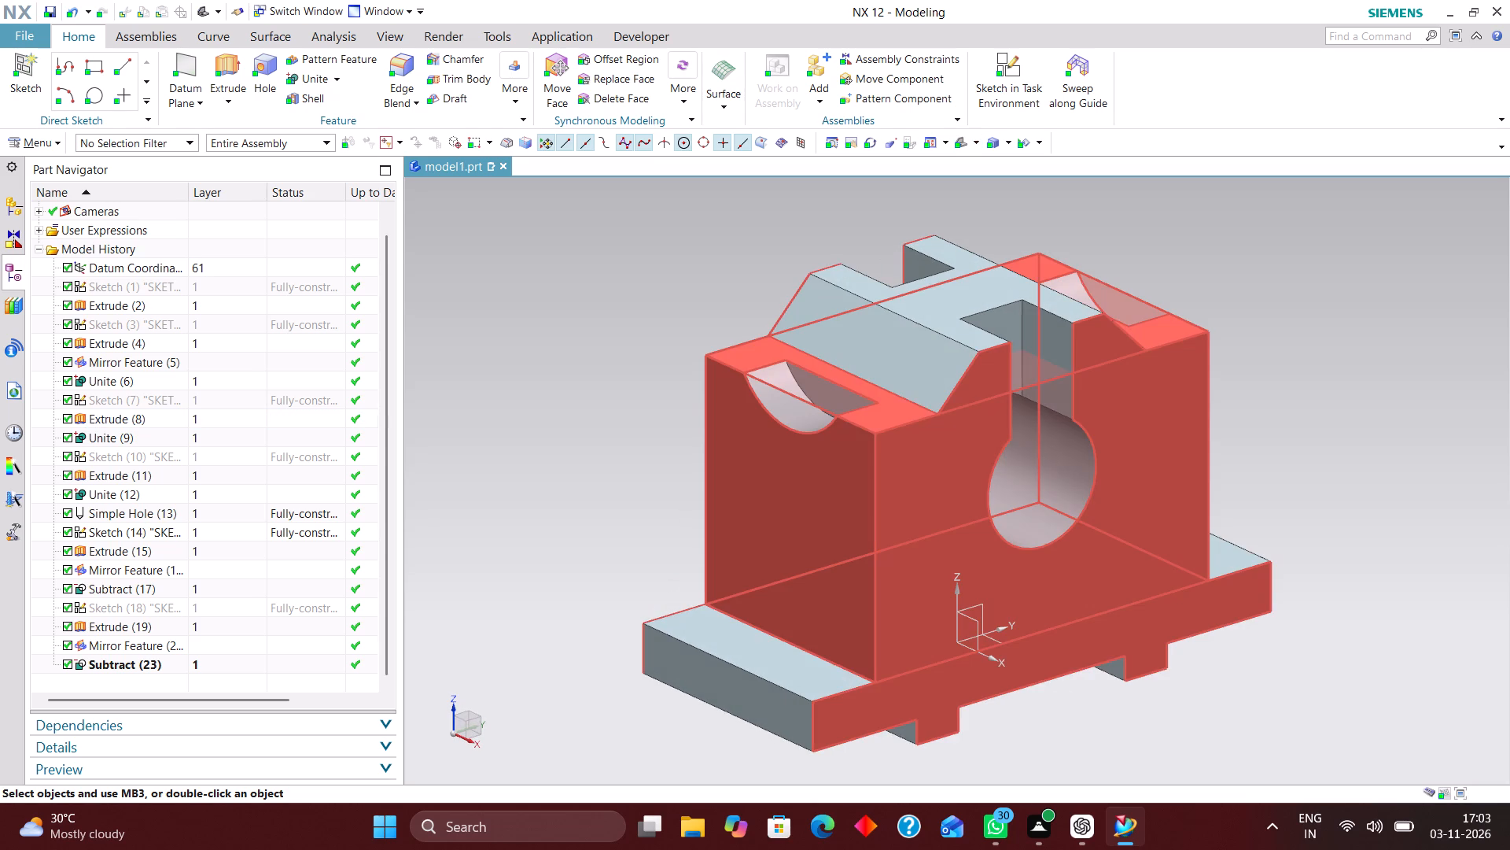
key(End)
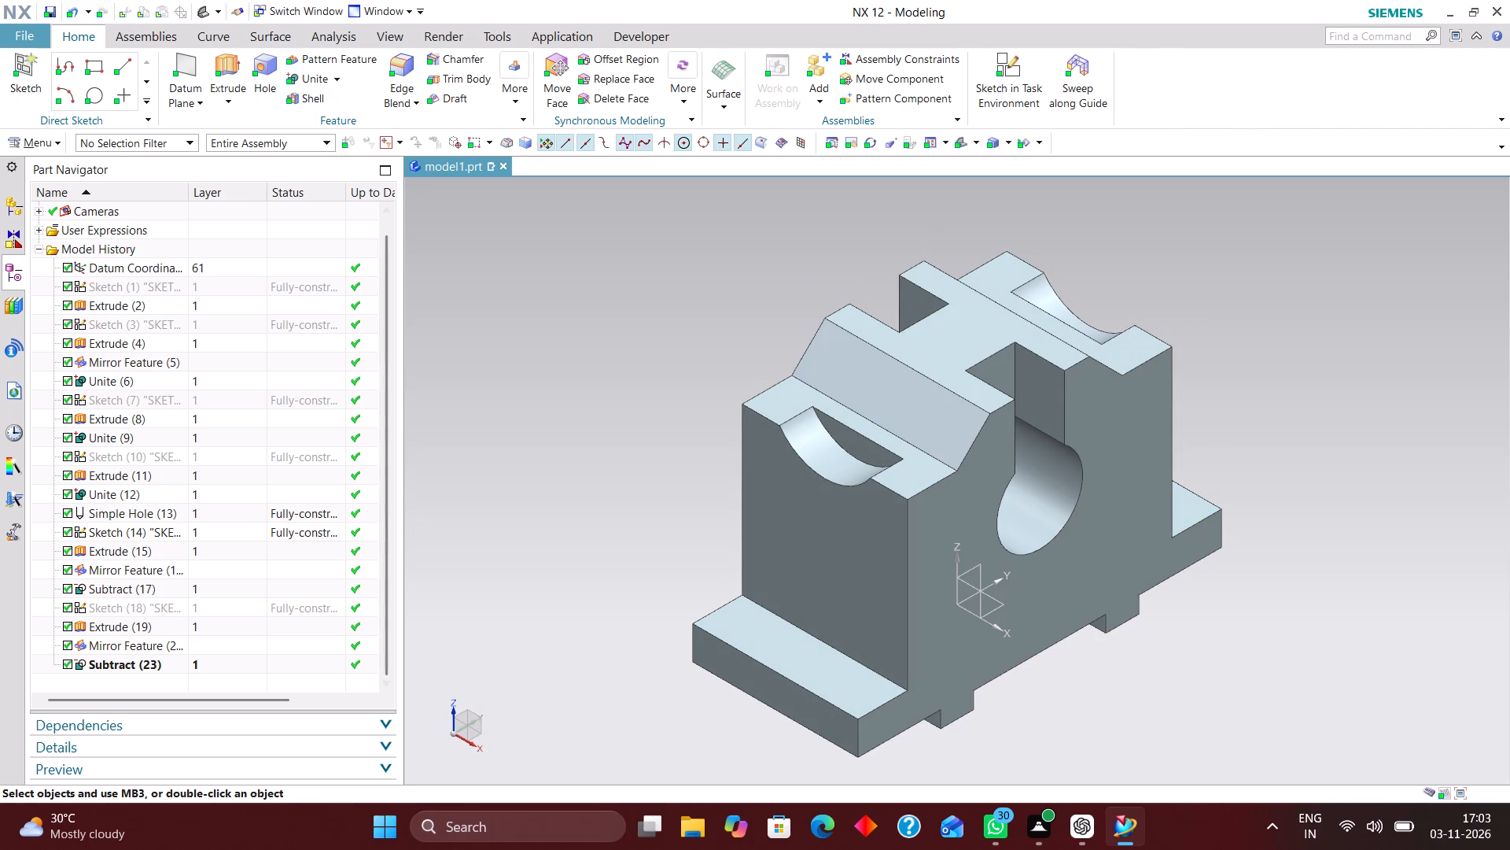
scroll(189, 576, down, 3)
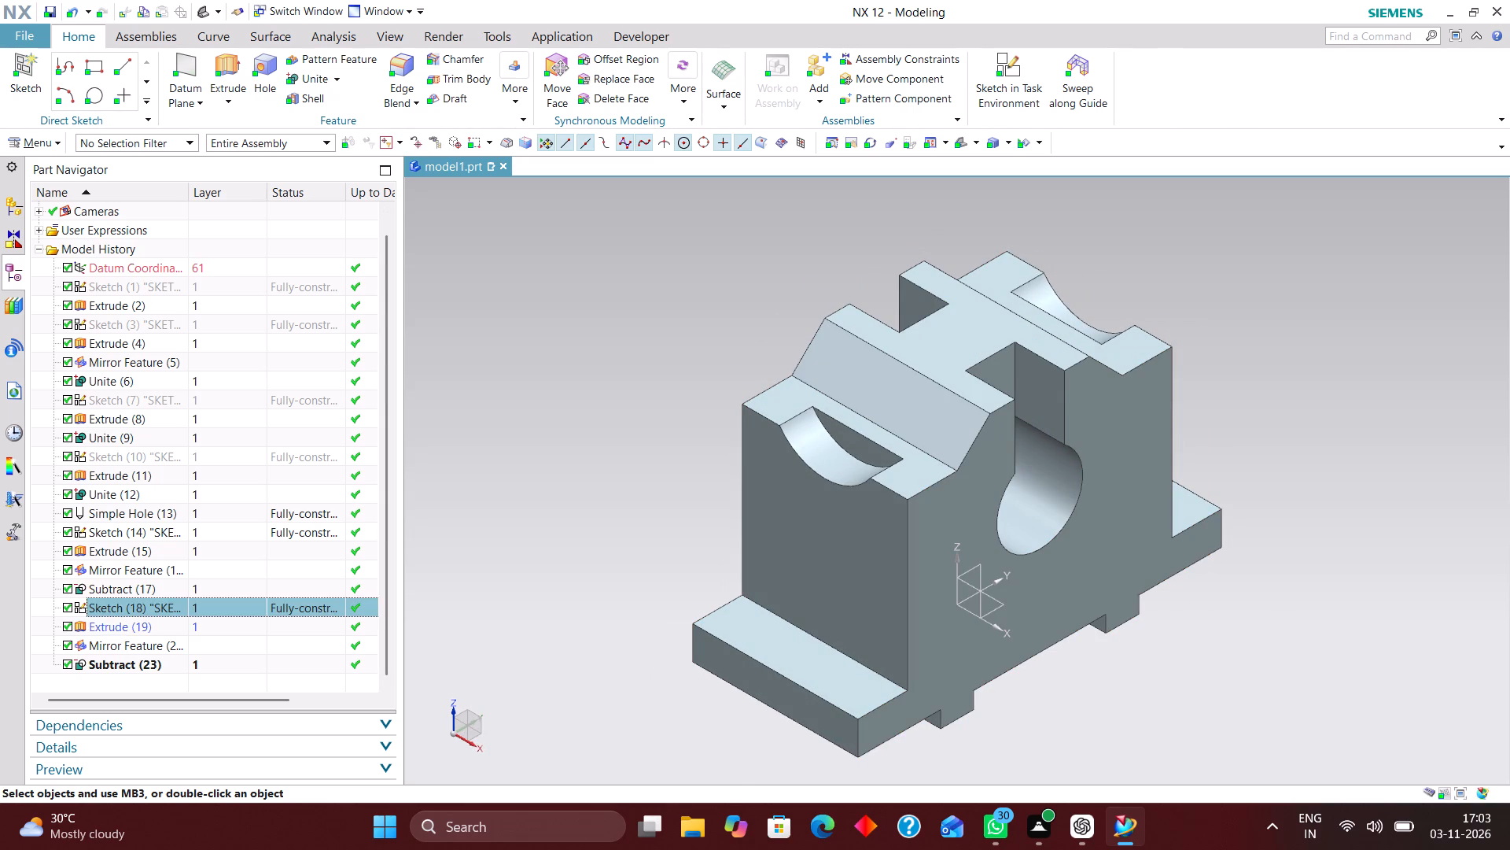
click(219, 601)
click(209, 512)
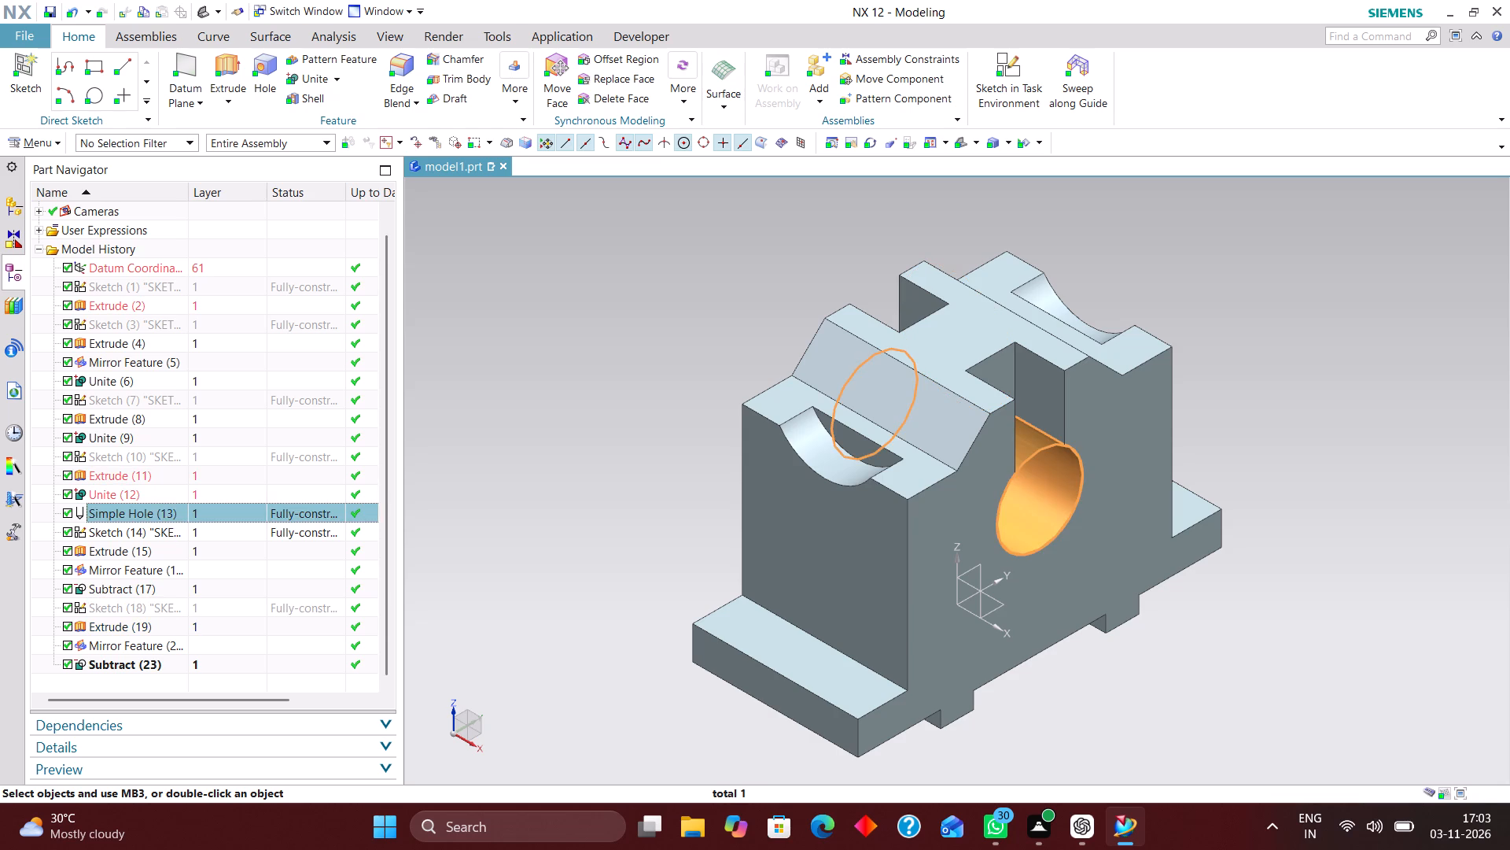
click(224, 529)
right_click(219, 529)
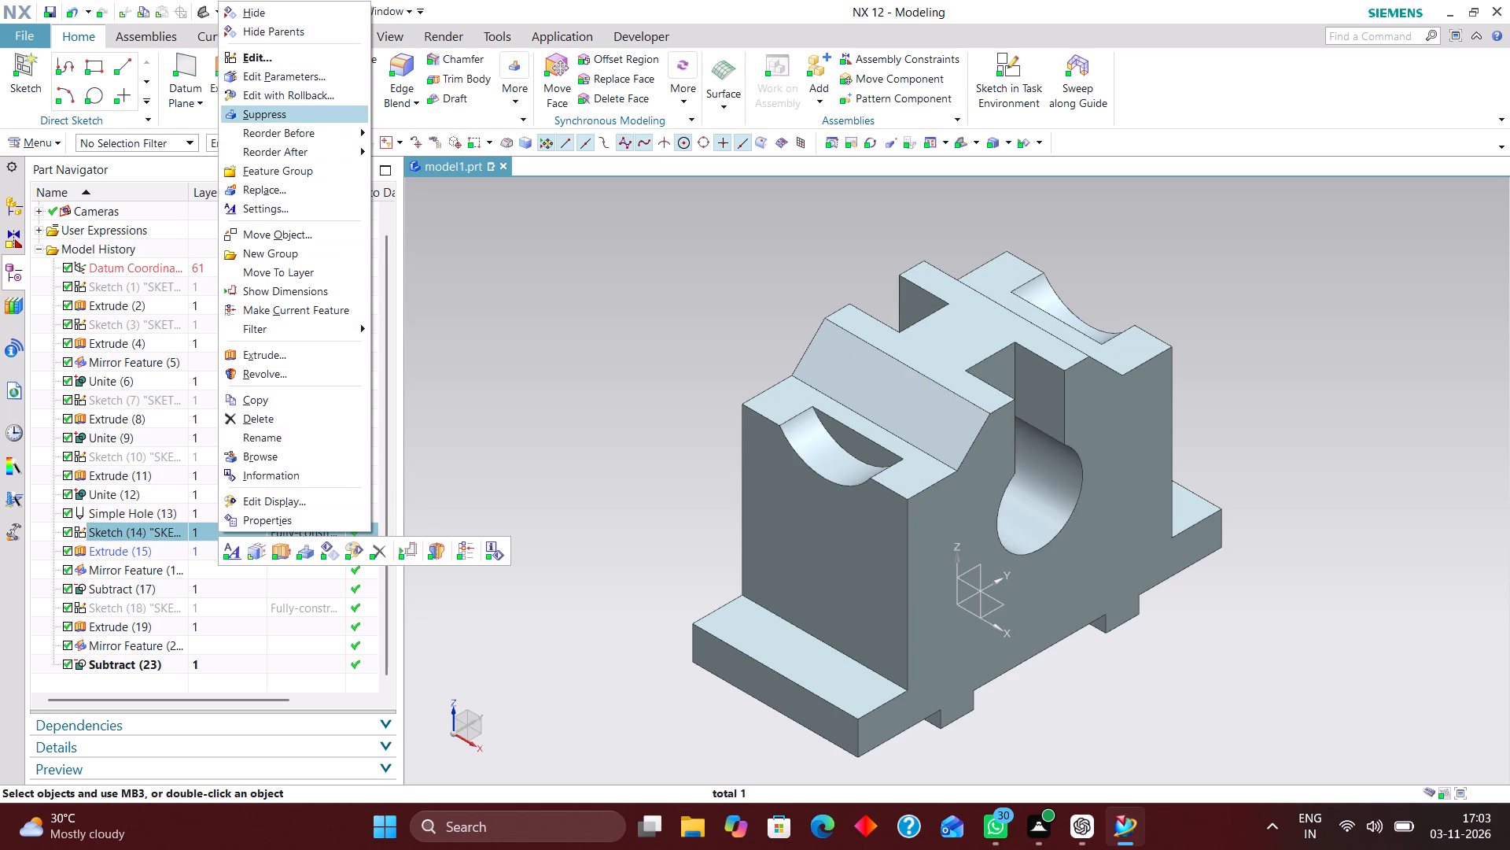
click(327, 100)
scroll(584, 256, down, 4)
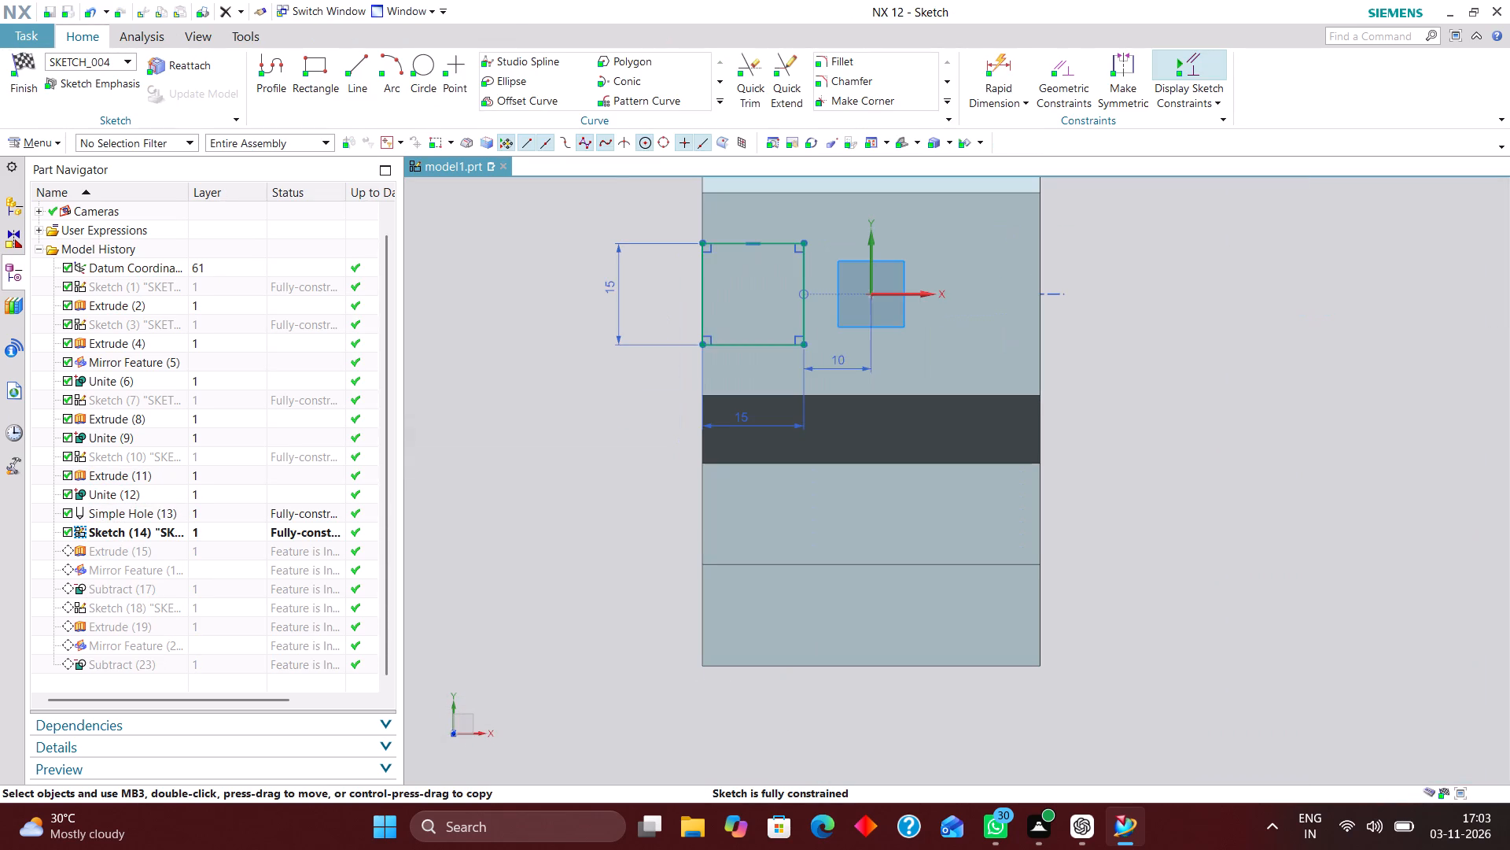
double_click(842, 360)
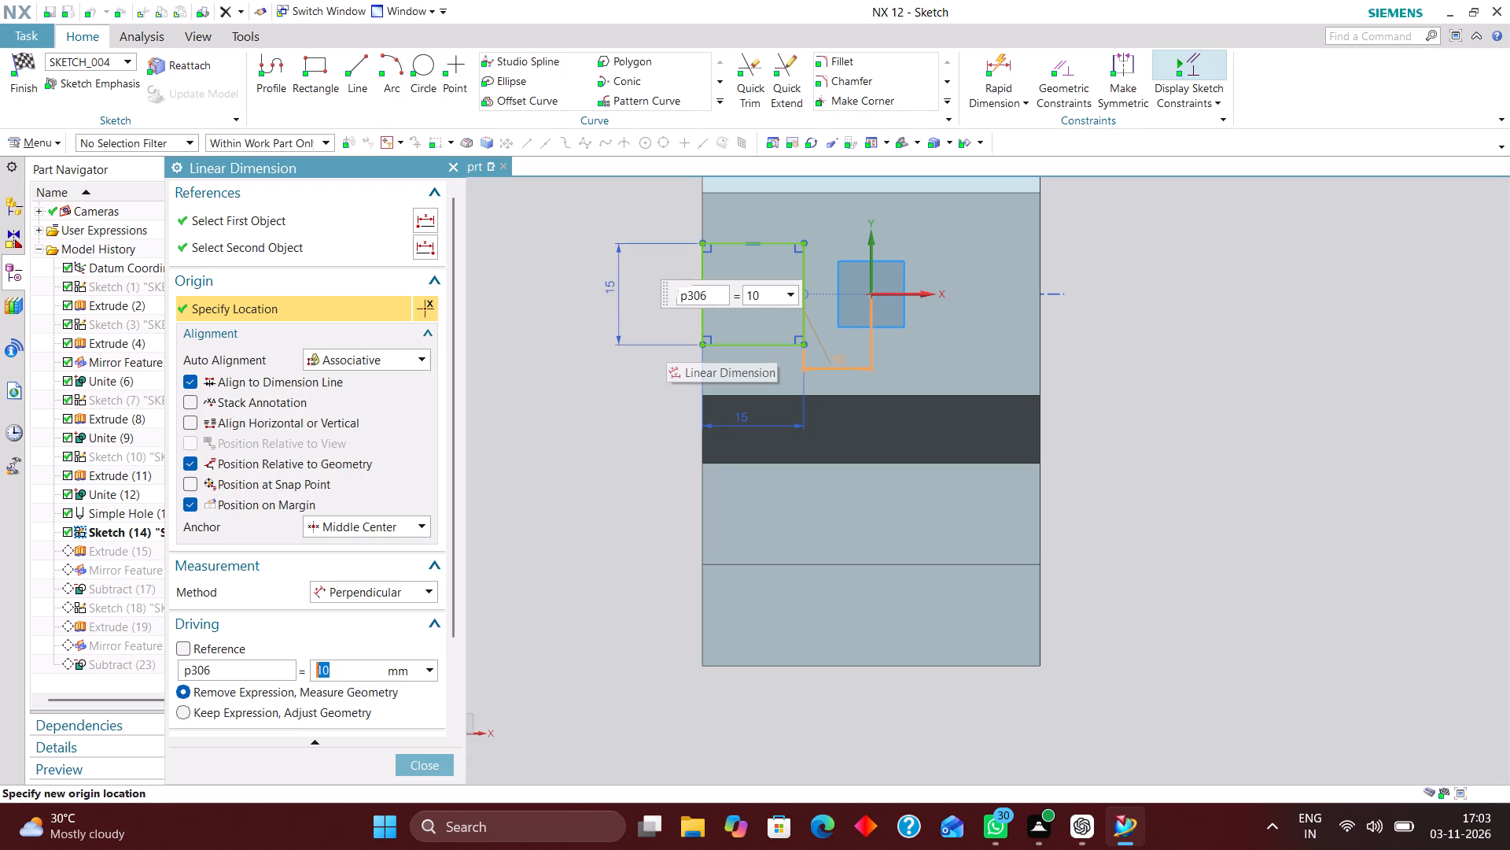
drag(762, 294, 606, 279)
key(5)
key(Return)
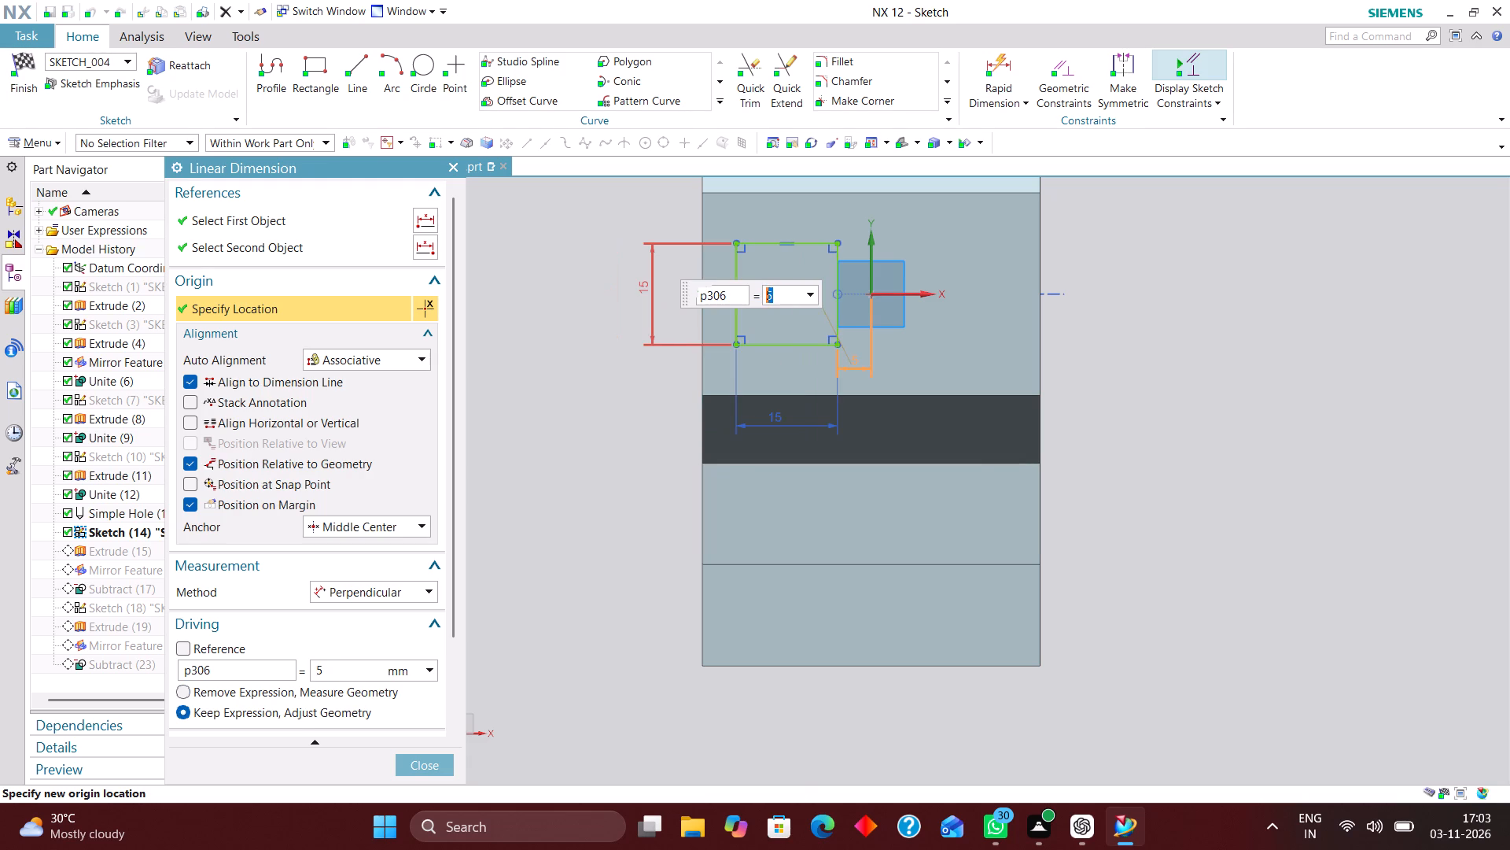
click(440, 768)
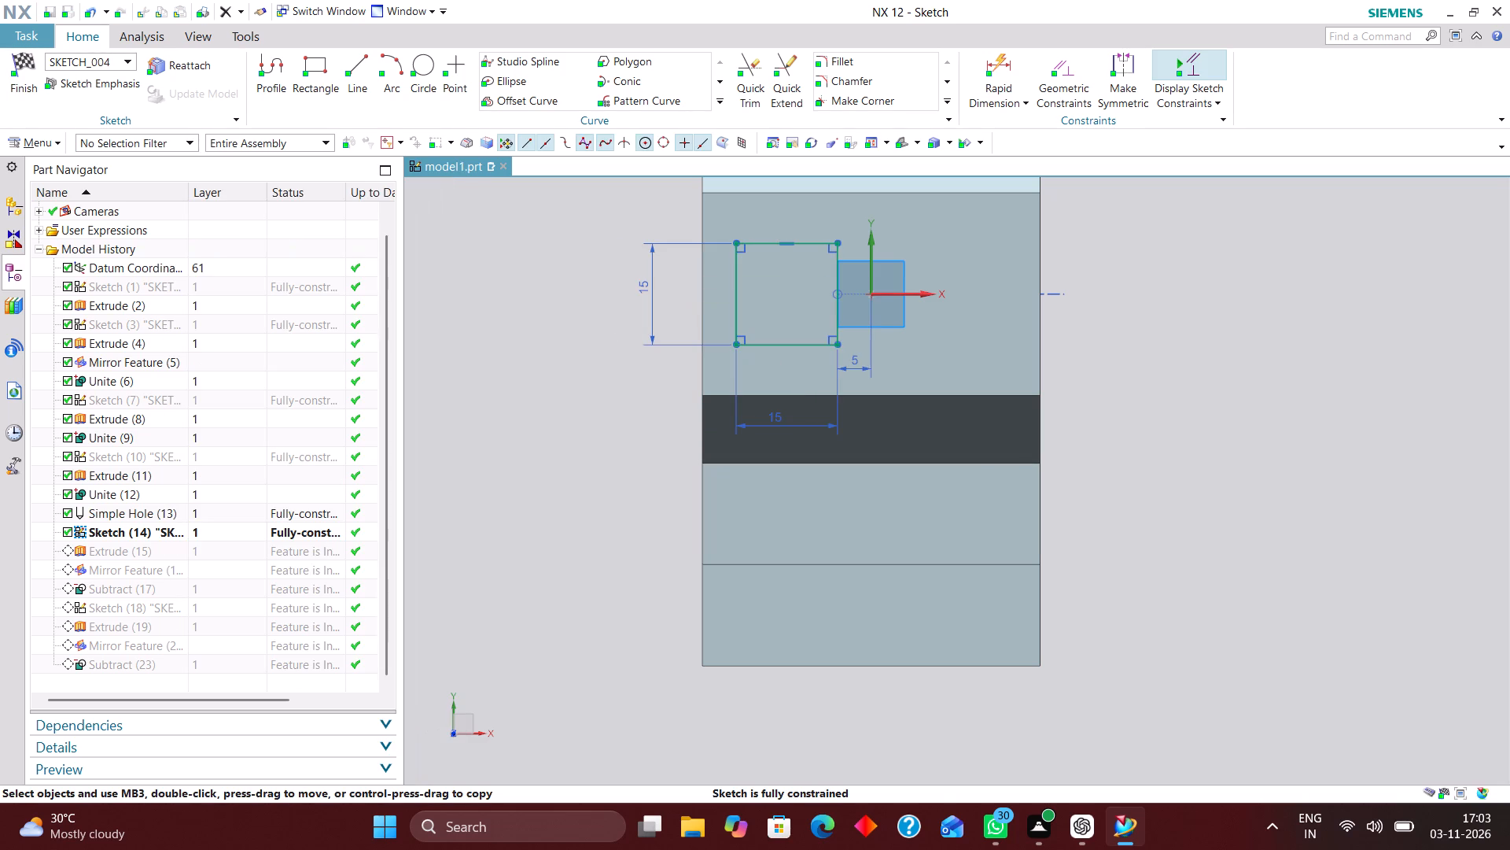
Set the pocket rectangle's horizontal width to 20 mm and finish the sketch.
double_click(775, 419)
drag(697, 354, 634, 341)
text(20)
key(Return)
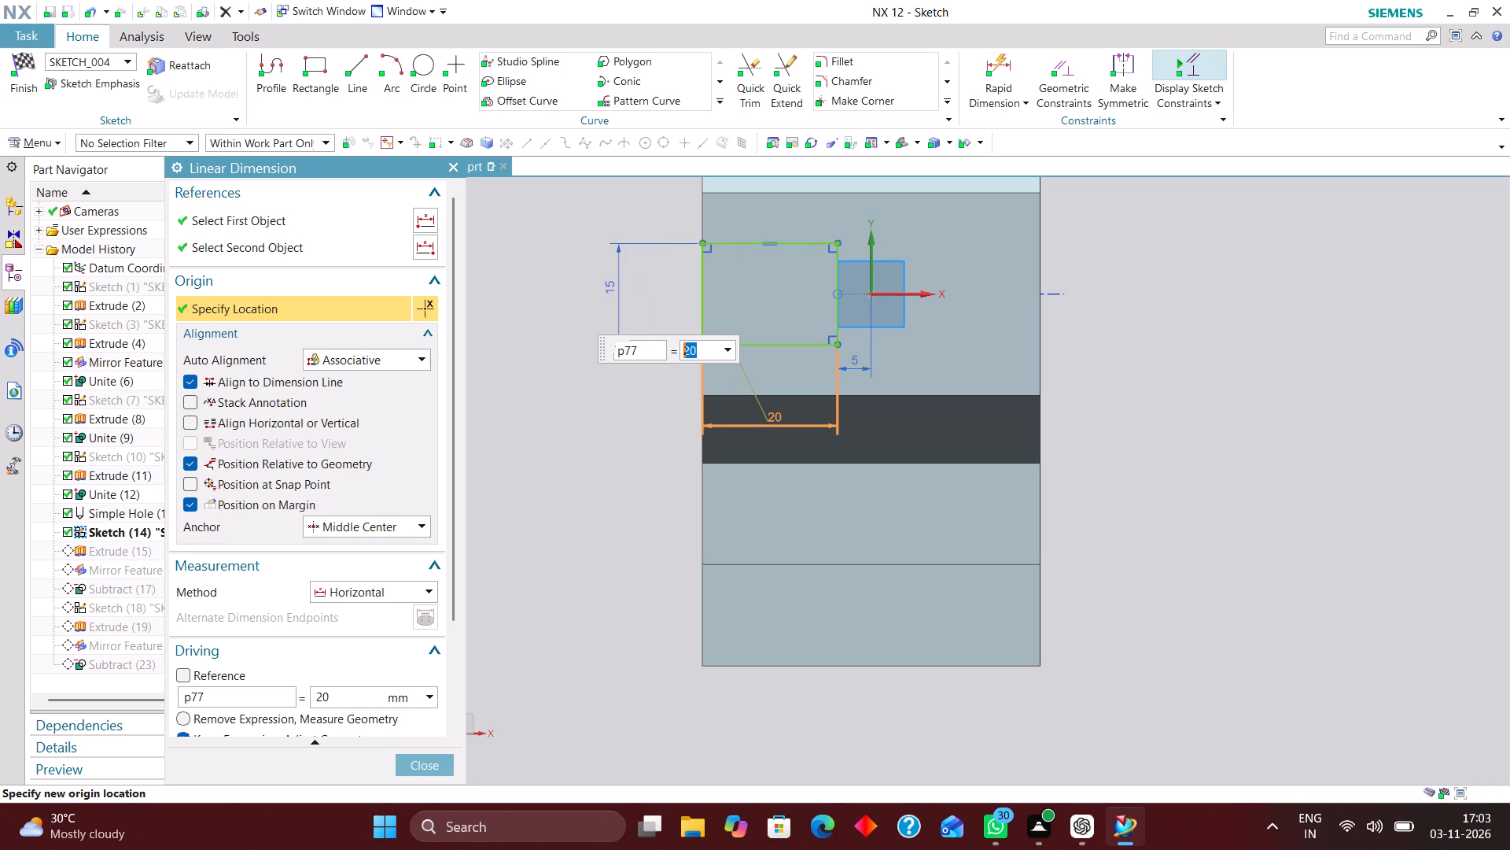
click(417, 762)
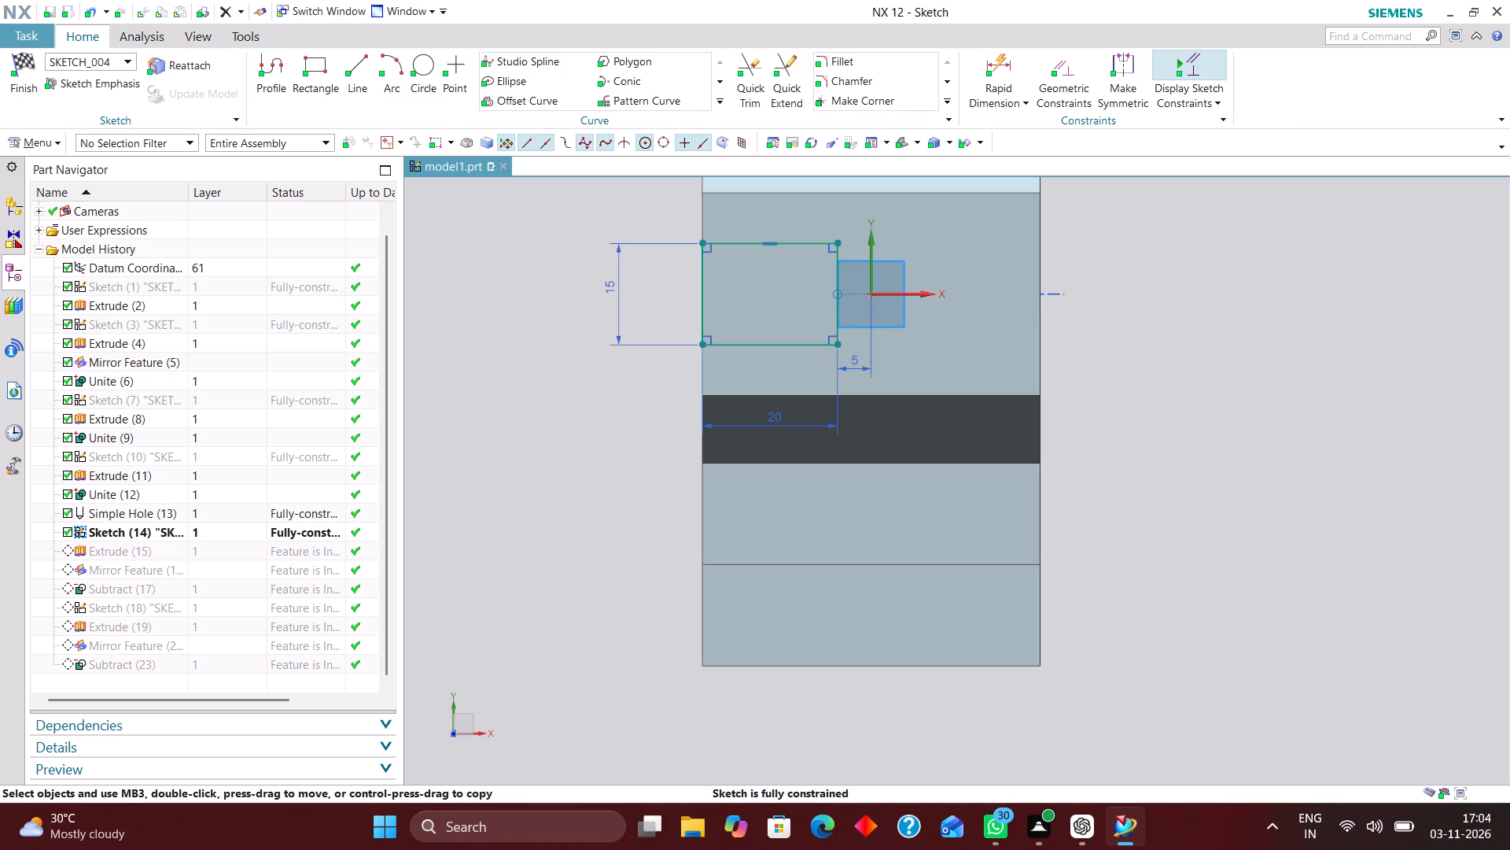
click(18, 61)
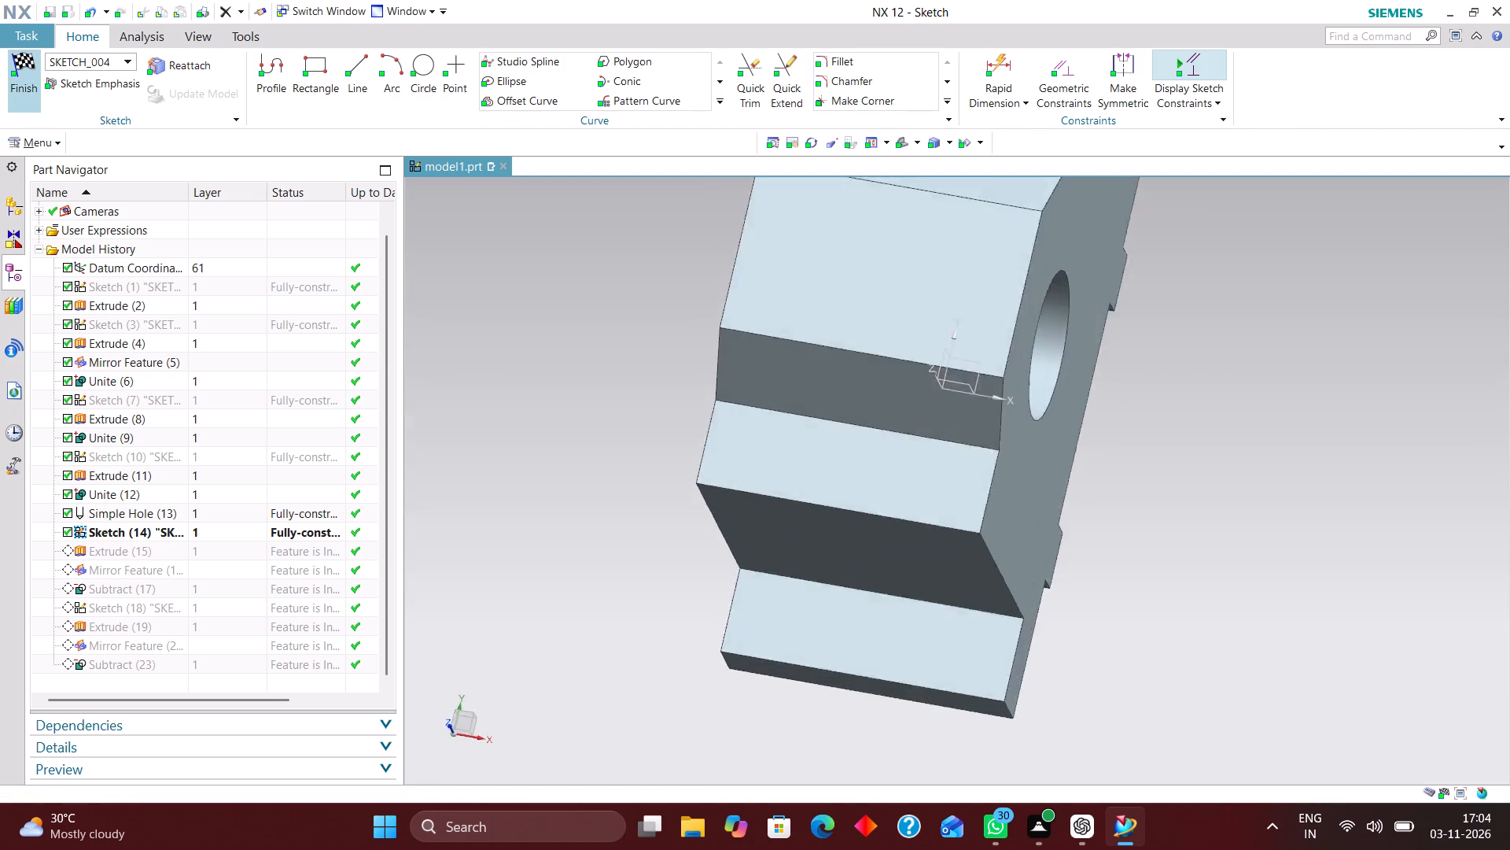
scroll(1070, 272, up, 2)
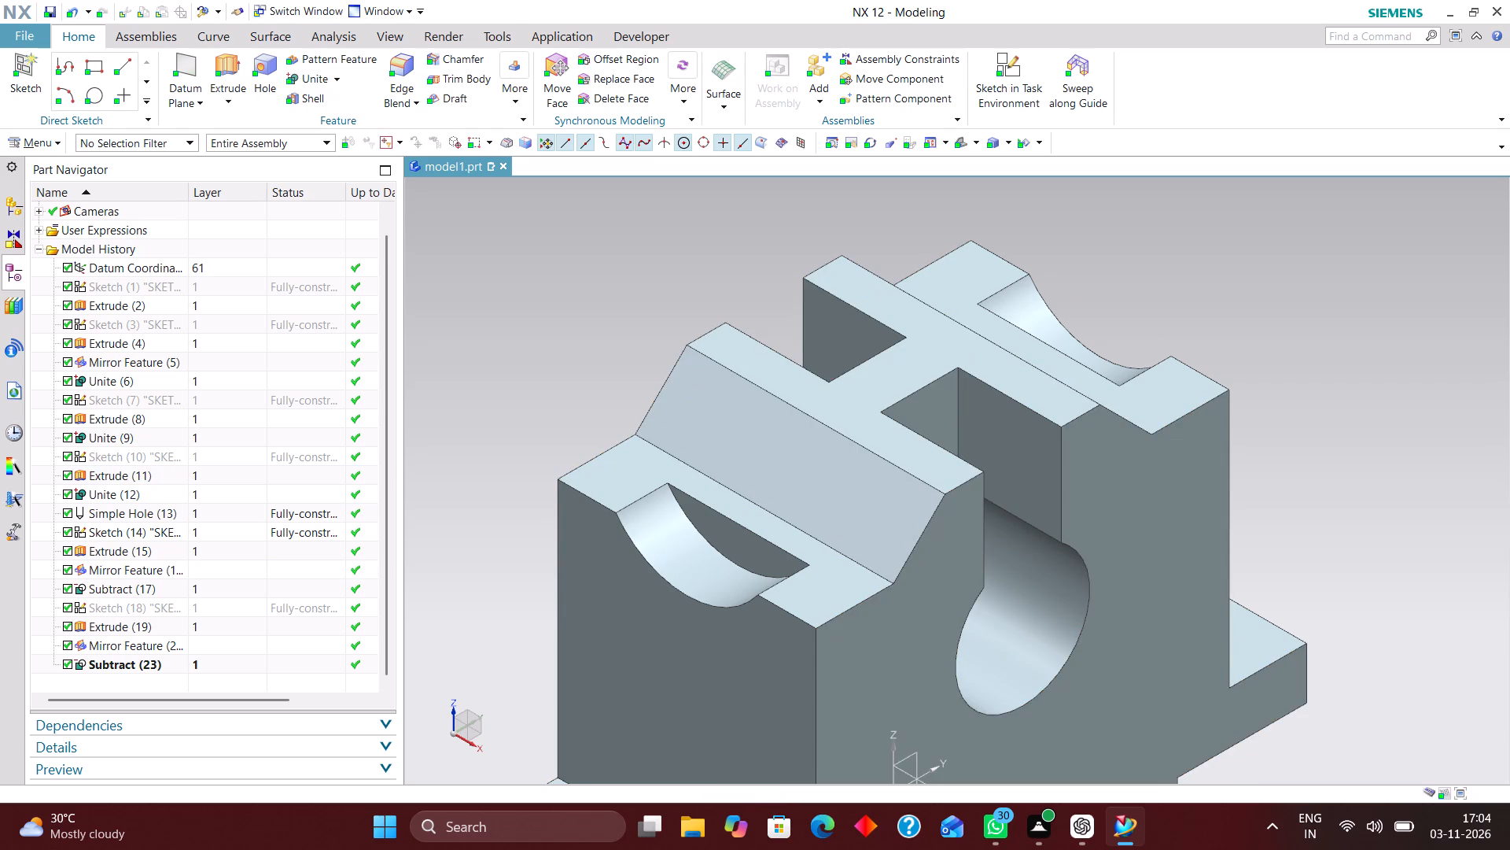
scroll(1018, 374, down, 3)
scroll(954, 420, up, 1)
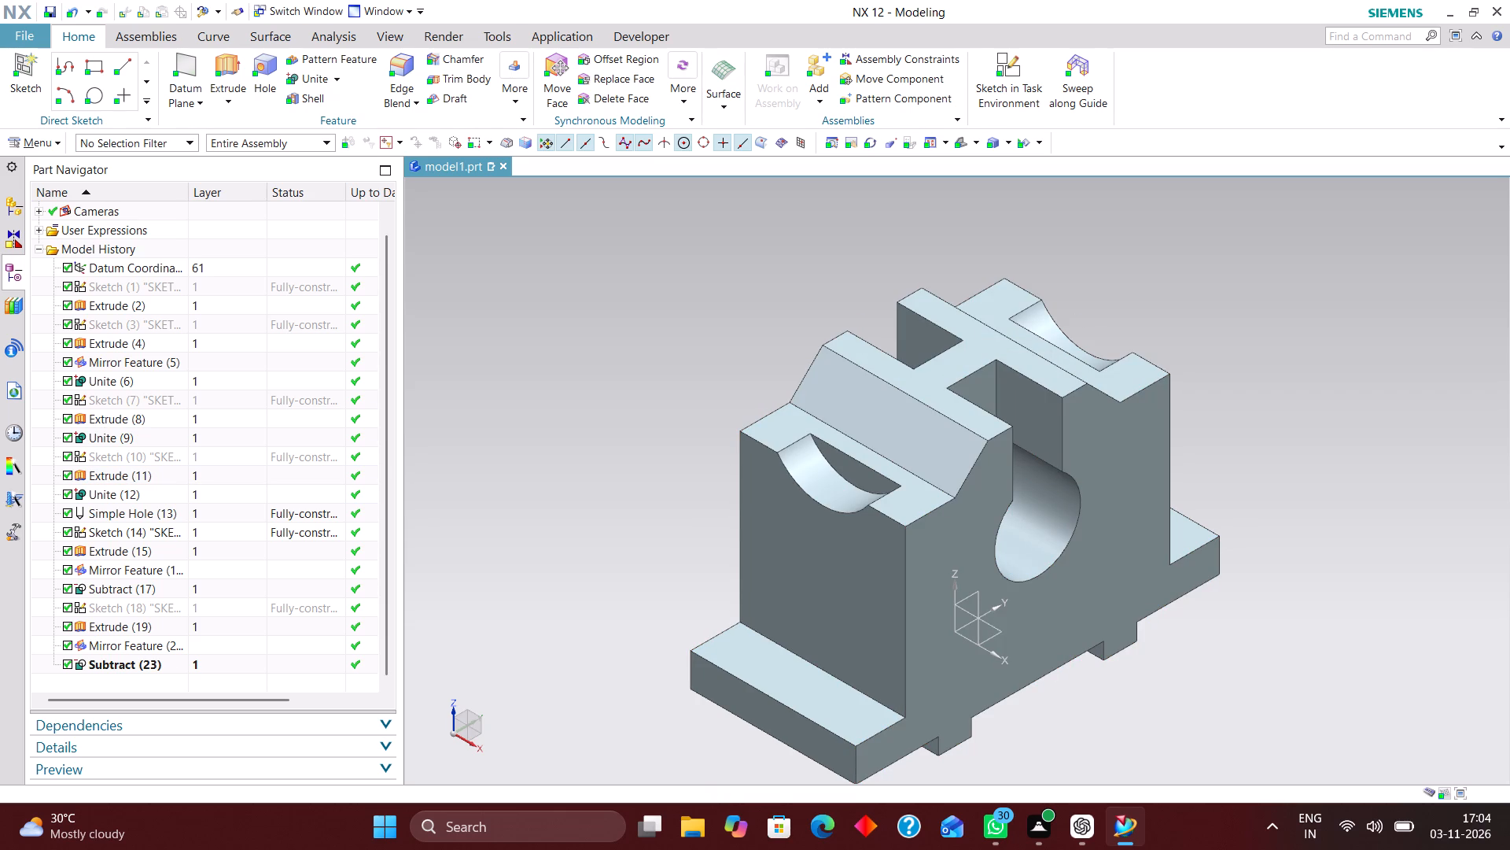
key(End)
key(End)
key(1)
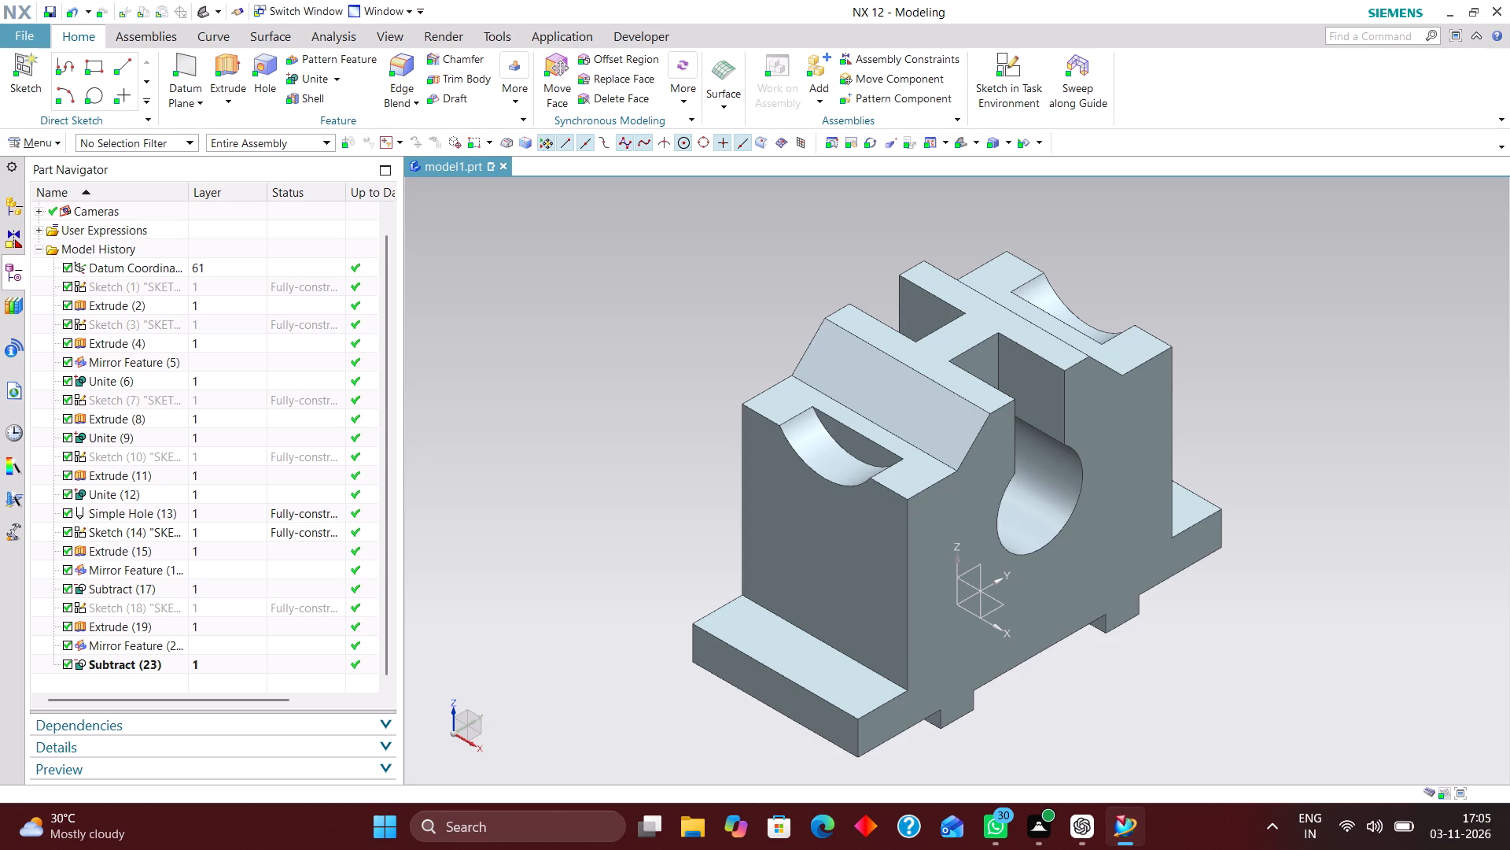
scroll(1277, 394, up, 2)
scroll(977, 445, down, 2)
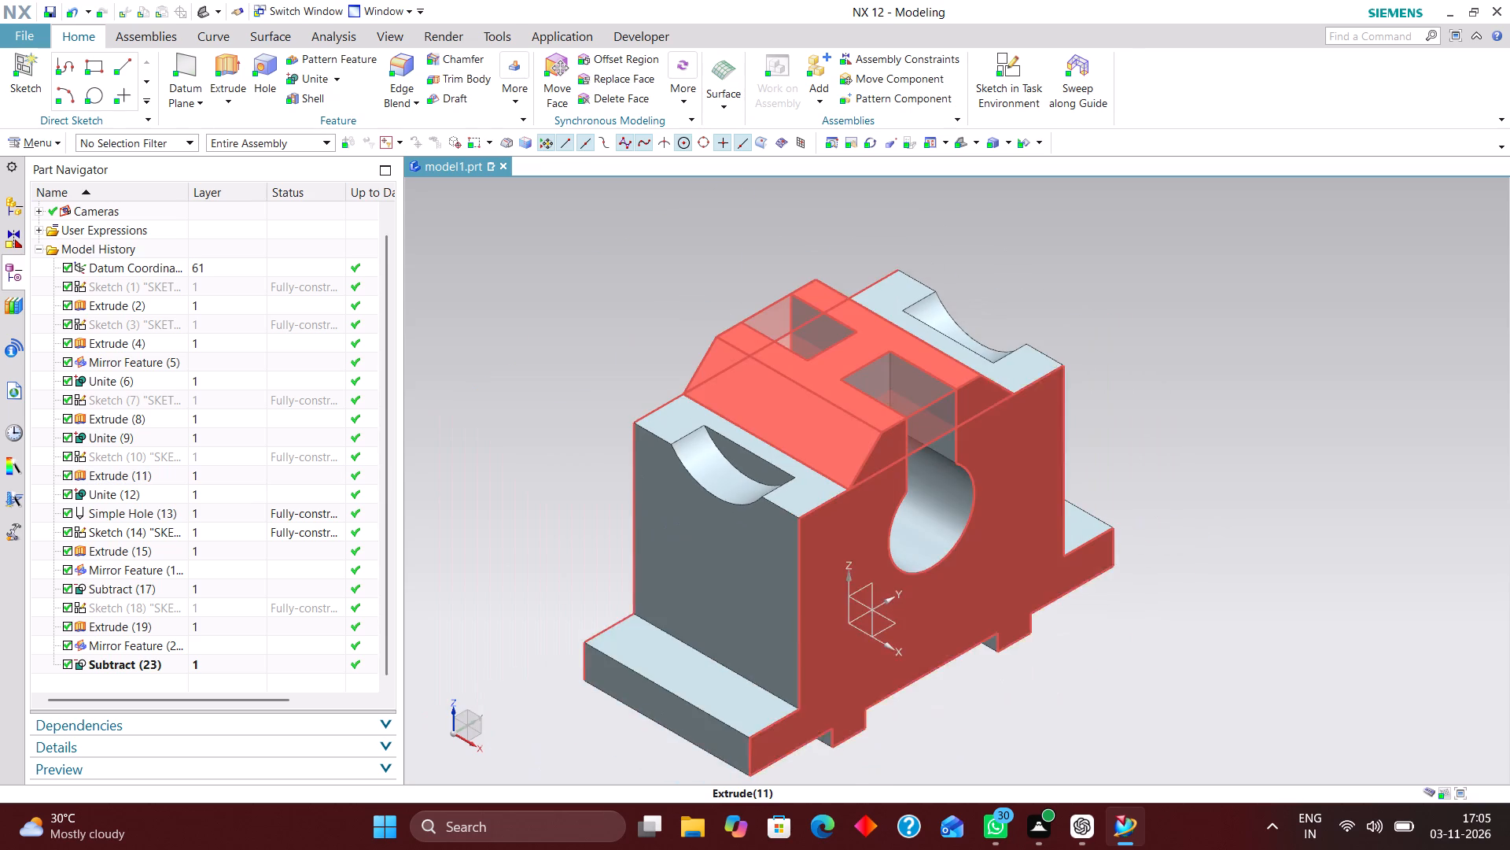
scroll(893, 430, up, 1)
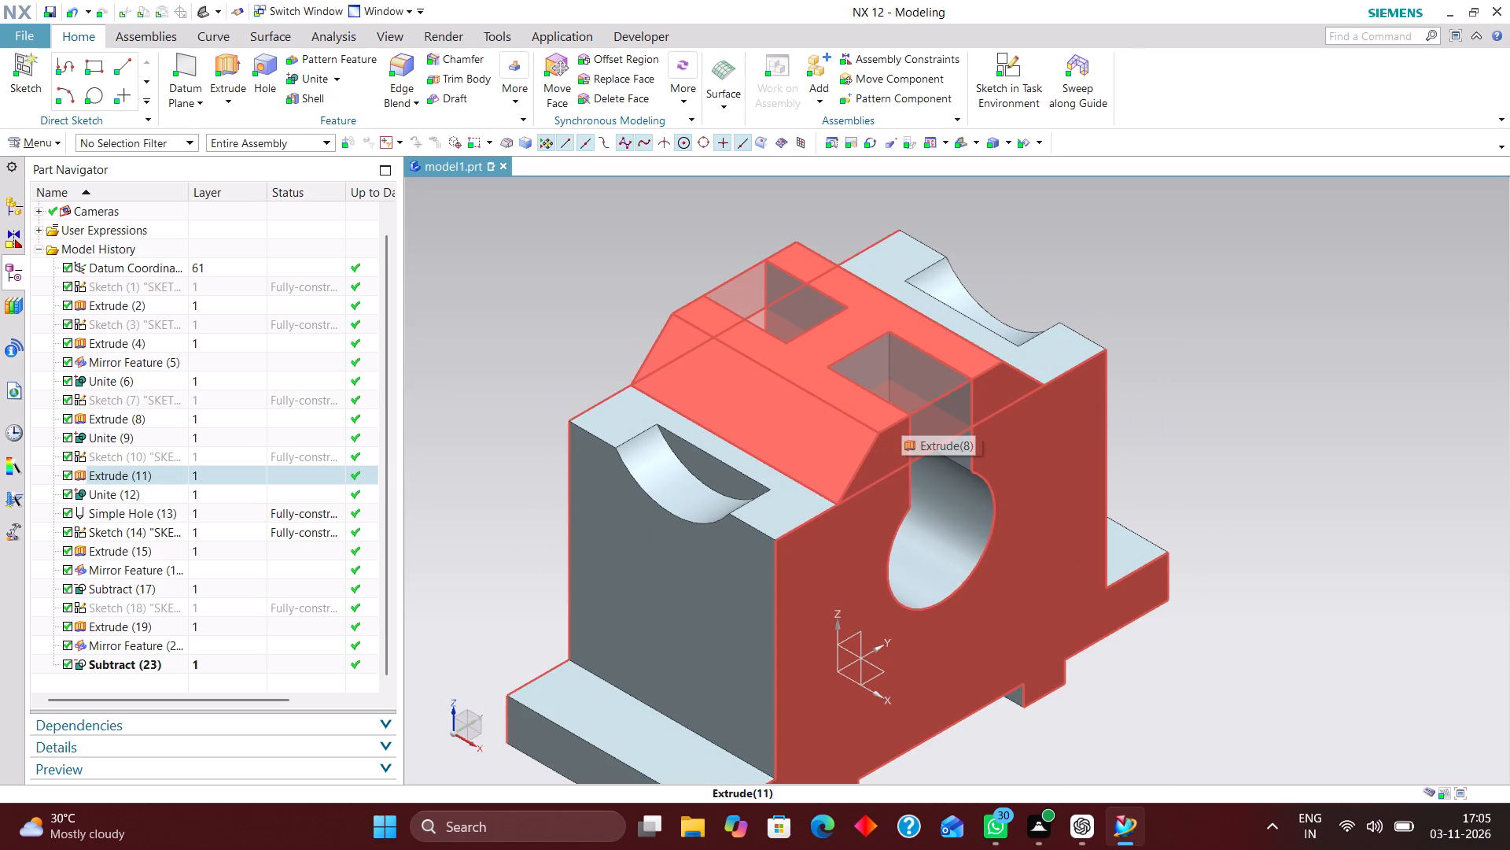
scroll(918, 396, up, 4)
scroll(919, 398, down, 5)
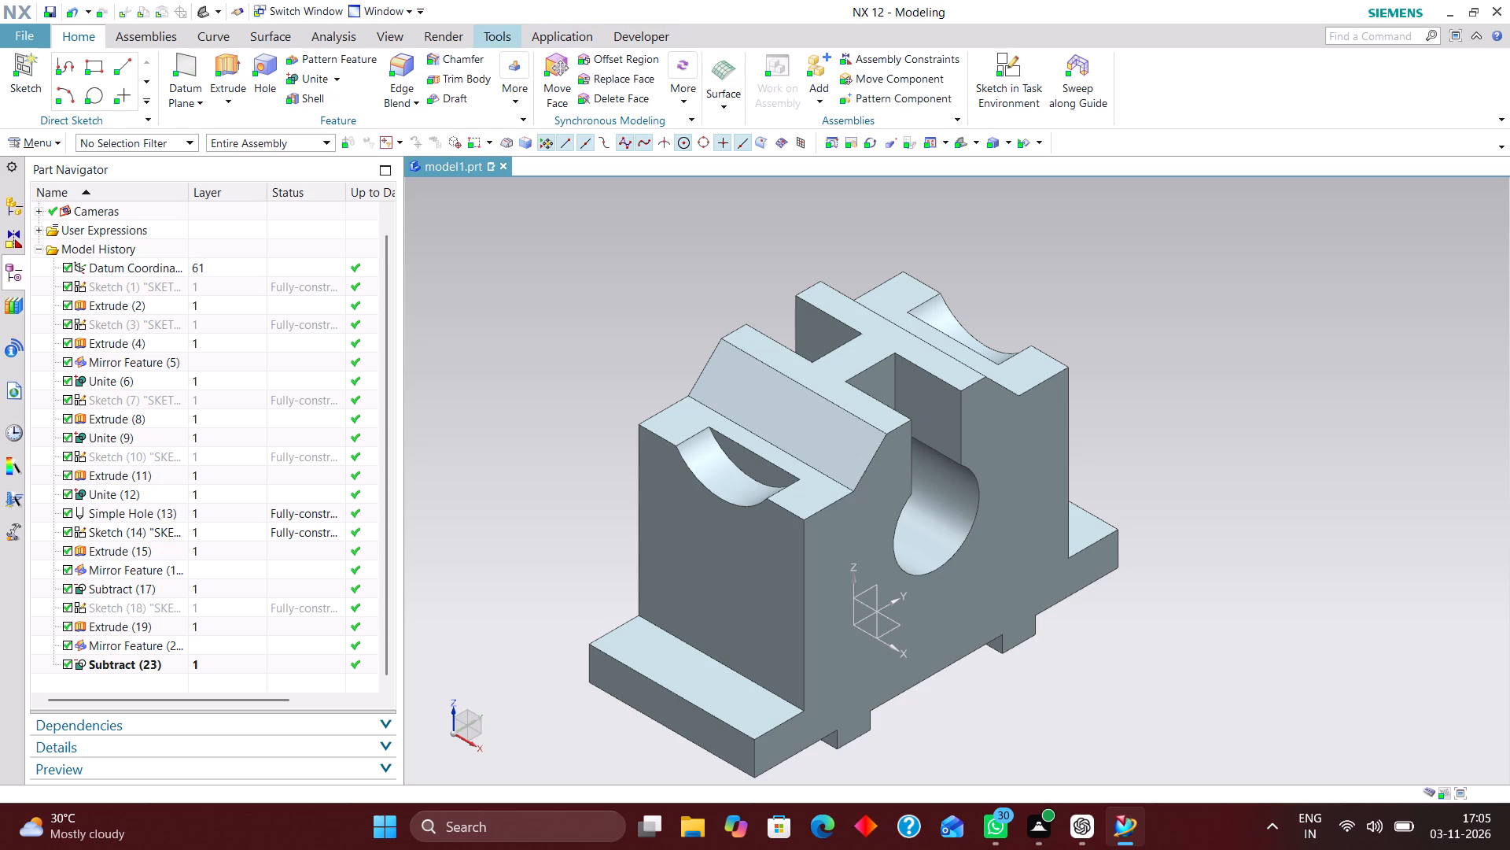
Measure the simple distance between the two opposite outer side faces of the fixture's main block.
click(326, 31)
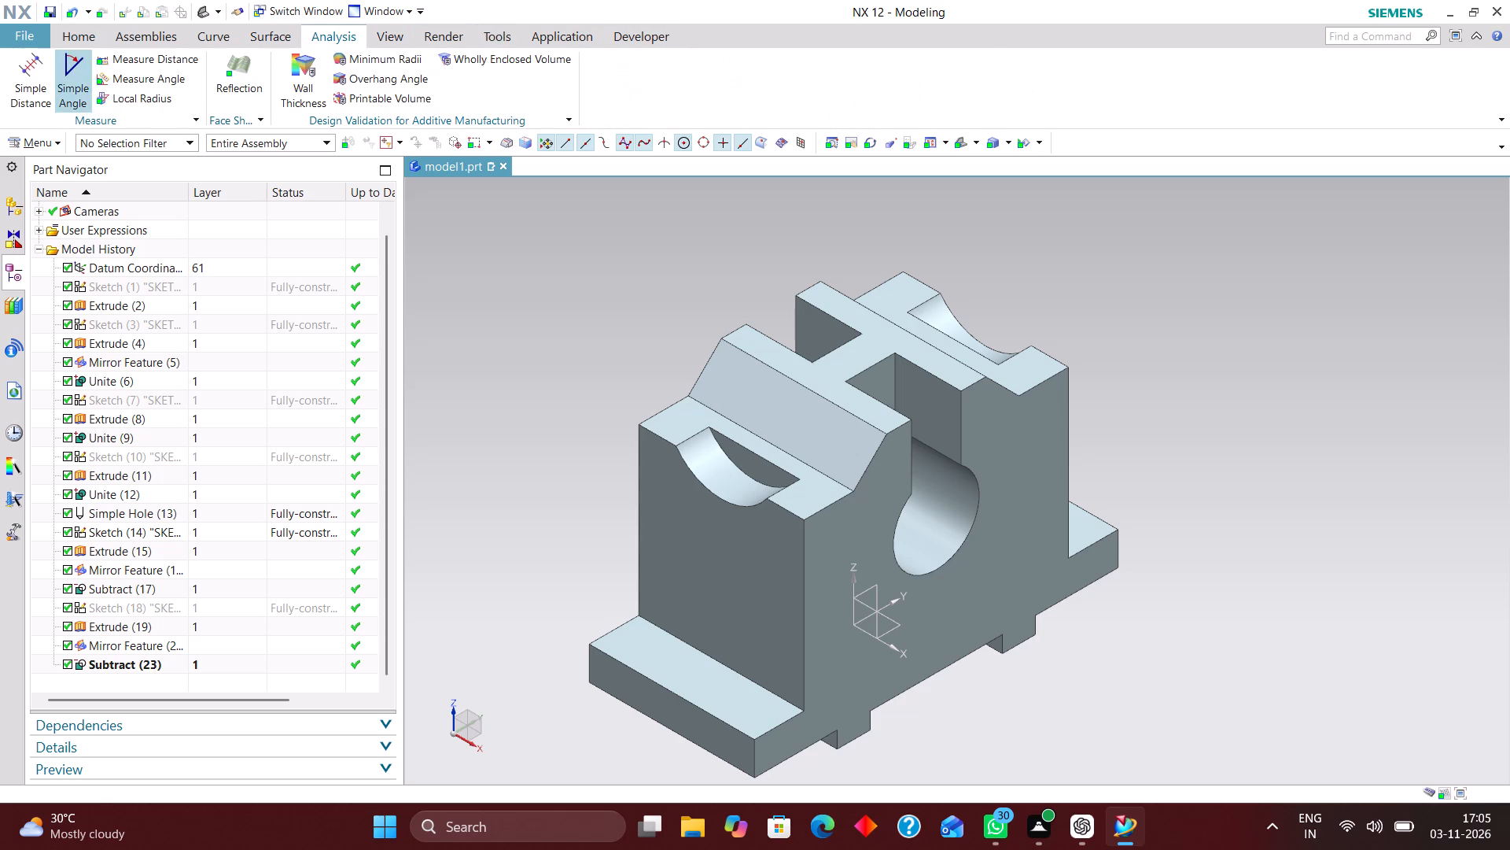
click(42, 73)
click(760, 553)
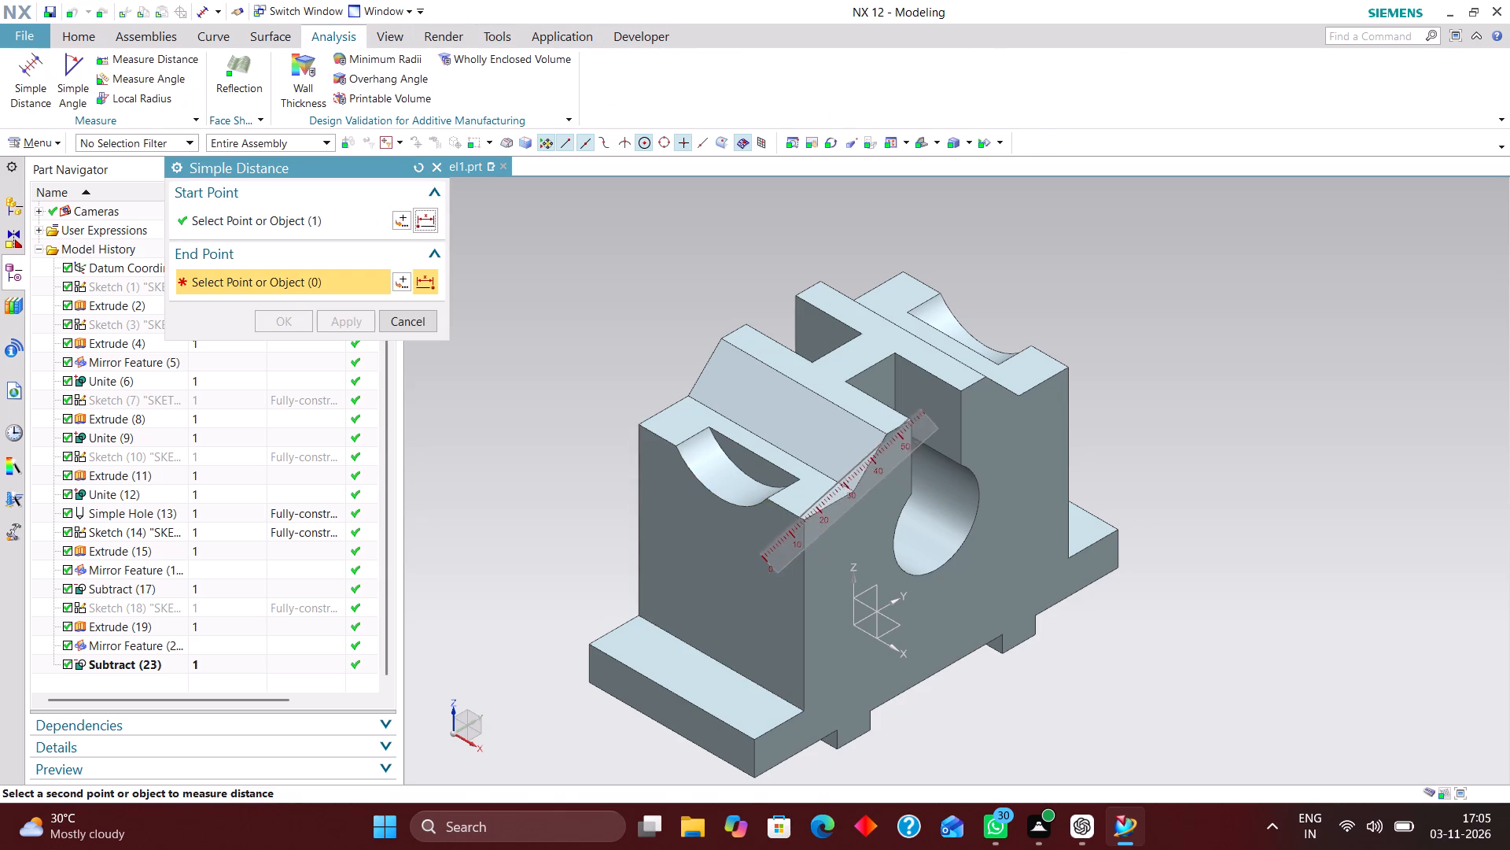
middle_drag(898, 422, 778, 459)
click(910, 442)
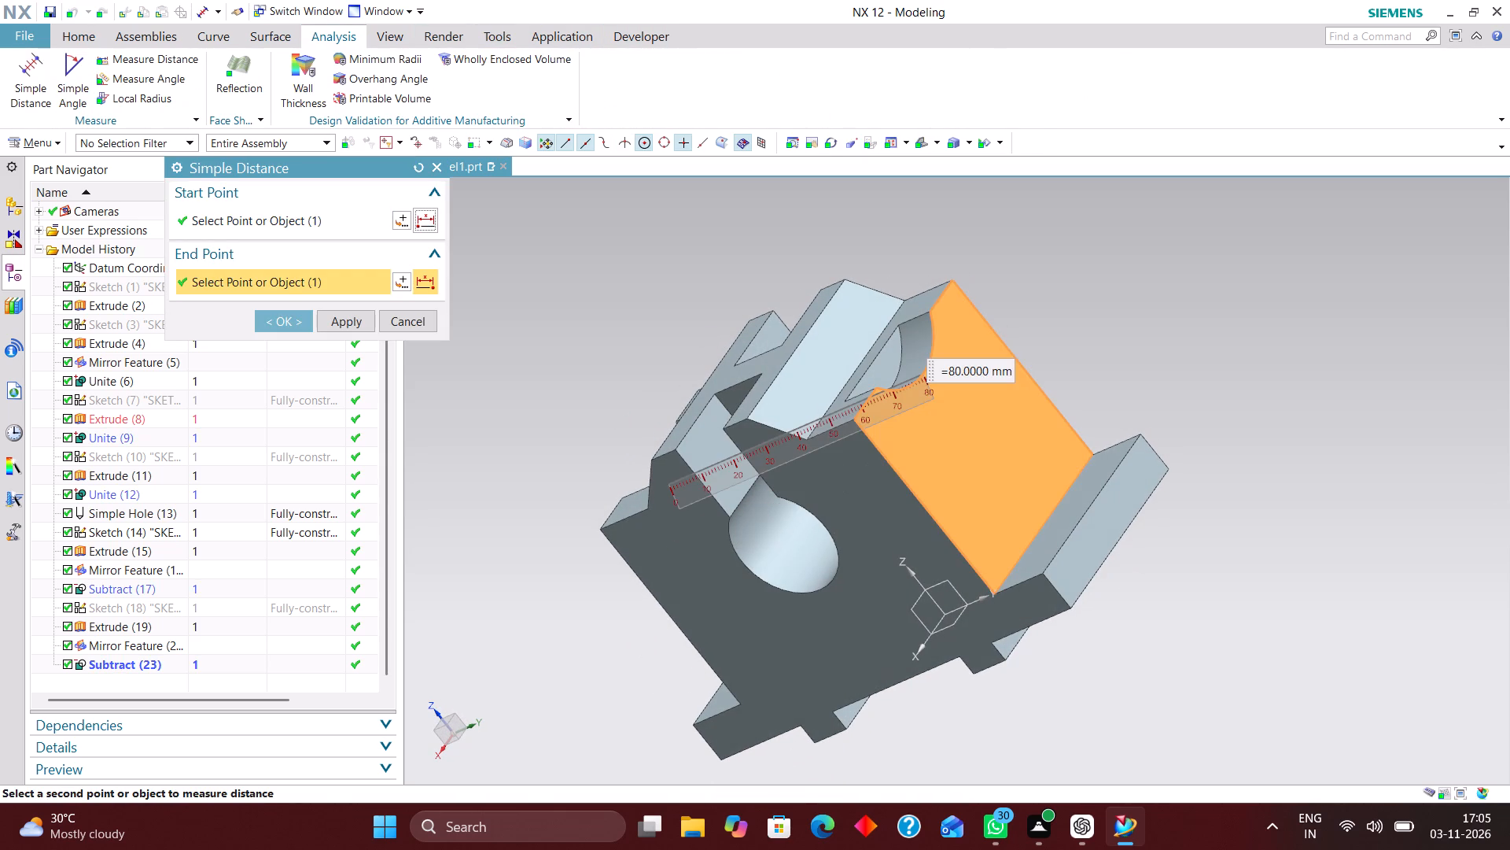
click(419, 321)
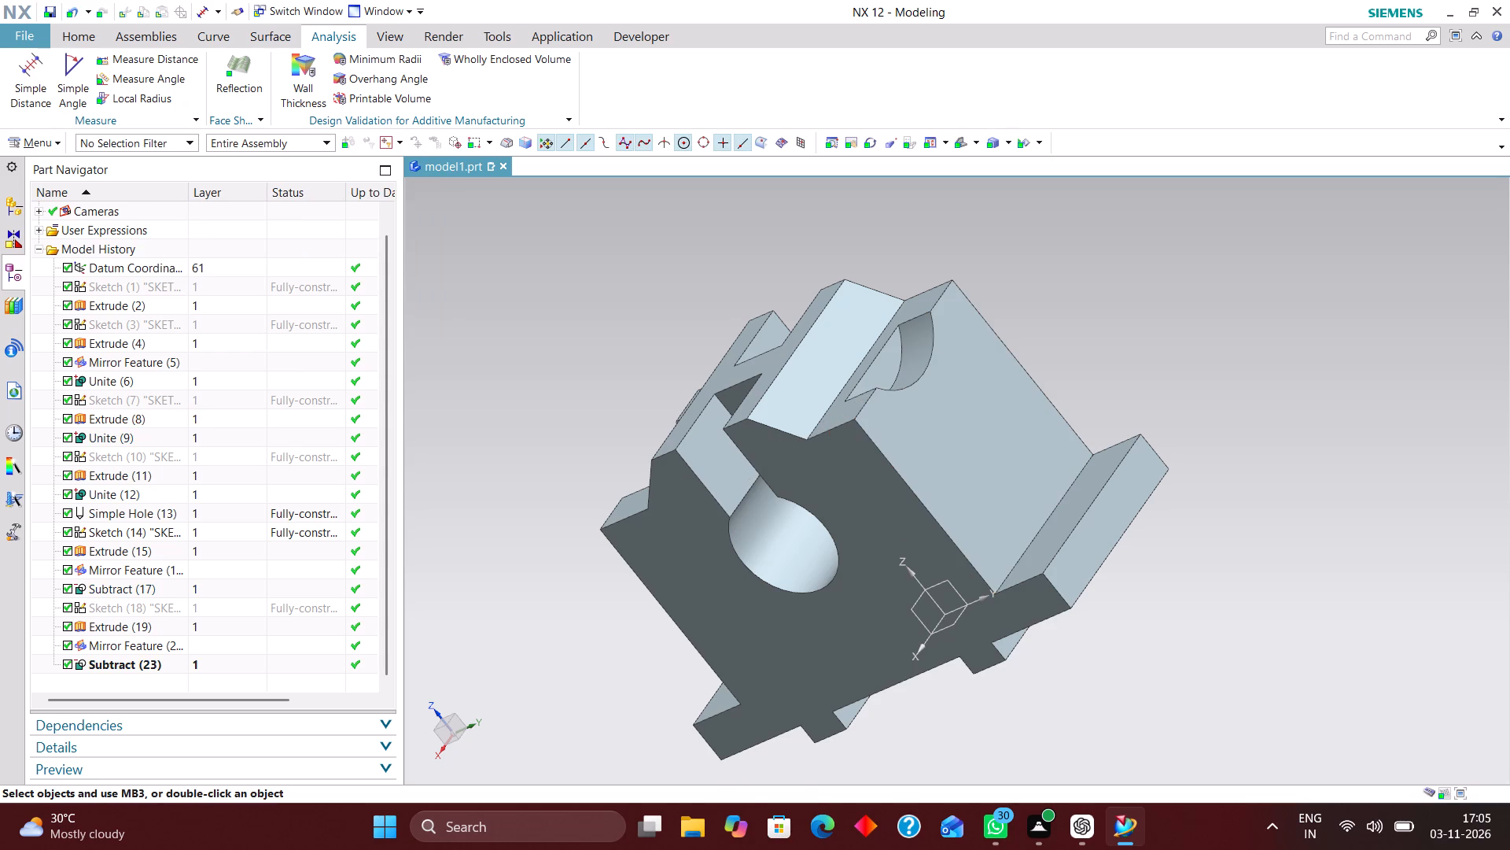
Measure the width of the rectangular pocket above the bore between its two facing side walls.
middle_drag(608, 382, 687, 338)
scroll(934, 388, up, 3)
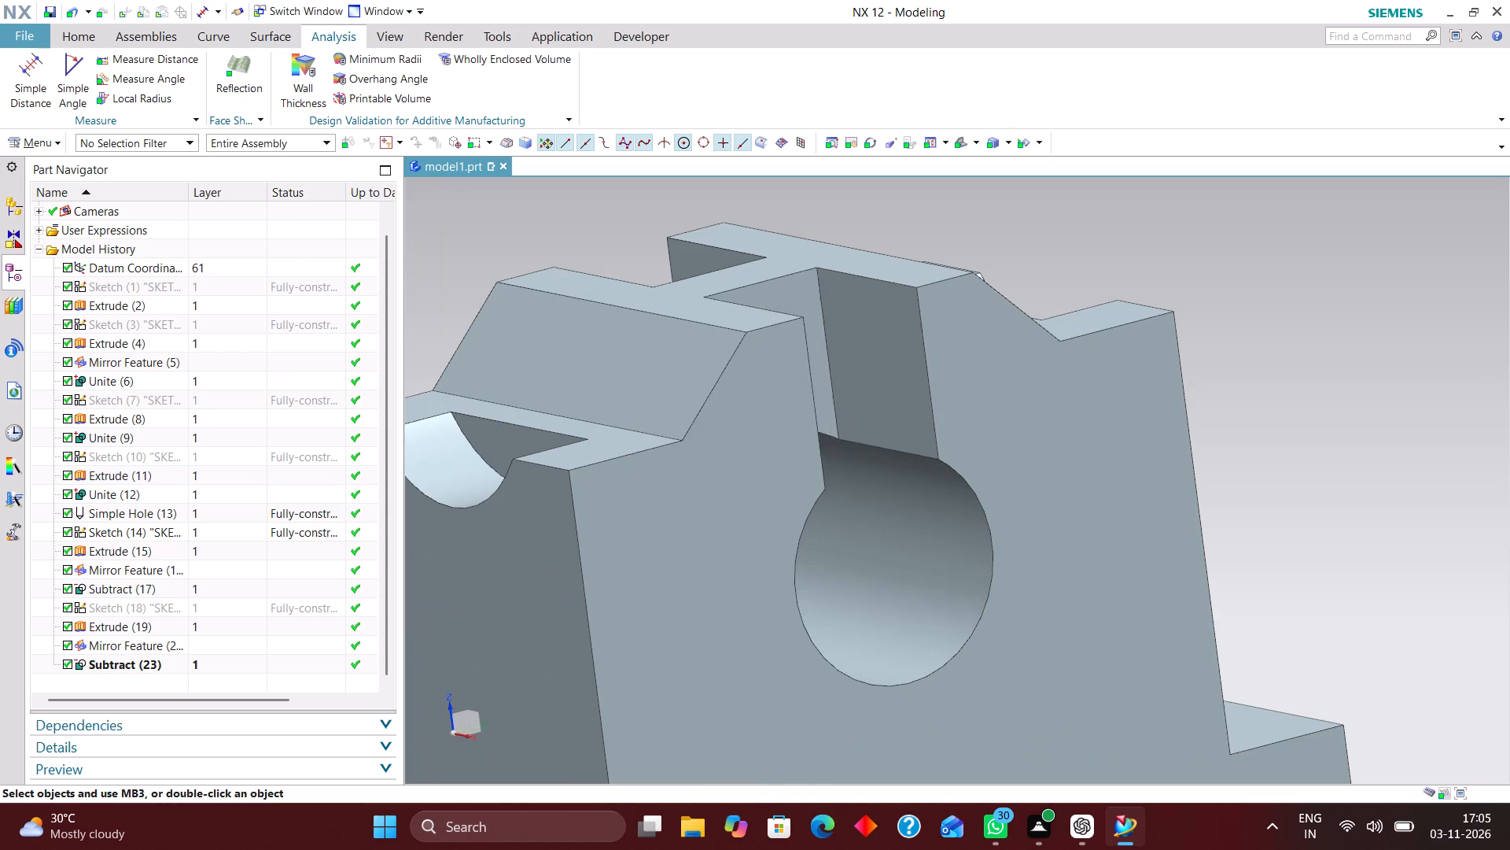
click(897, 371)
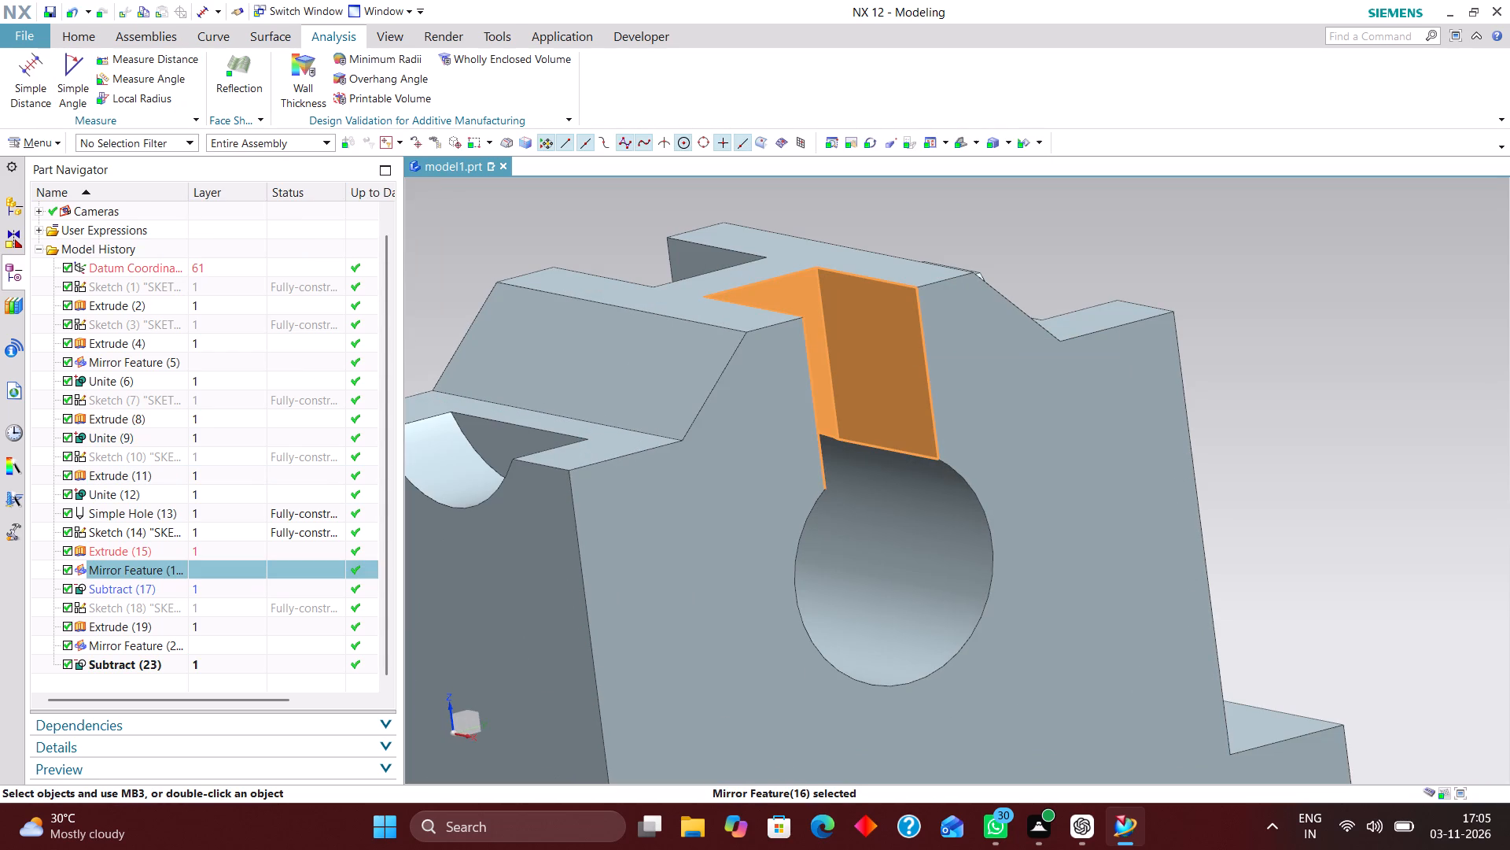
click(490, 241)
click(45, 75)
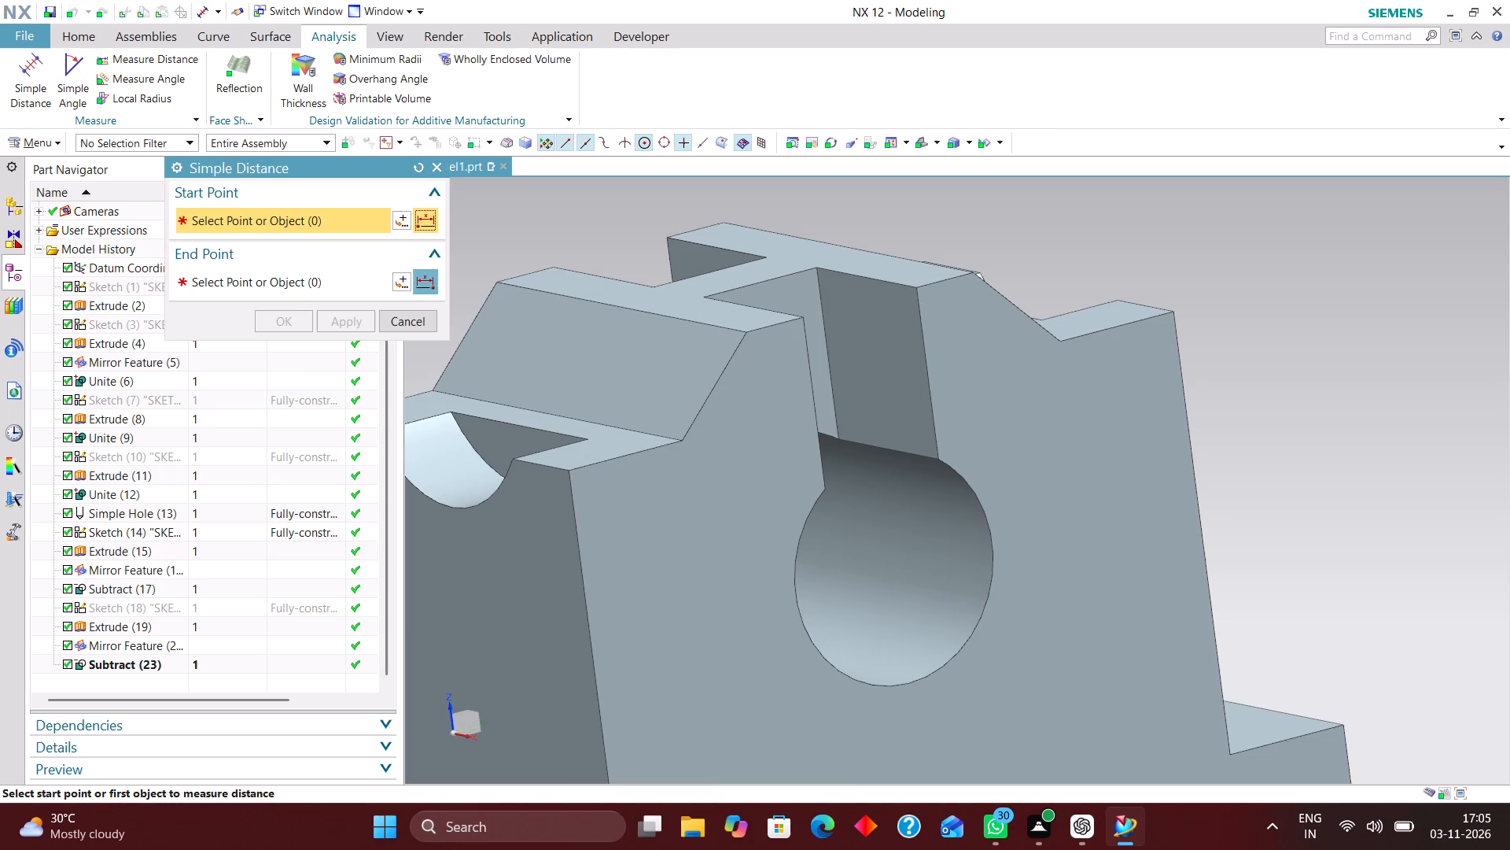
click(909, 336)
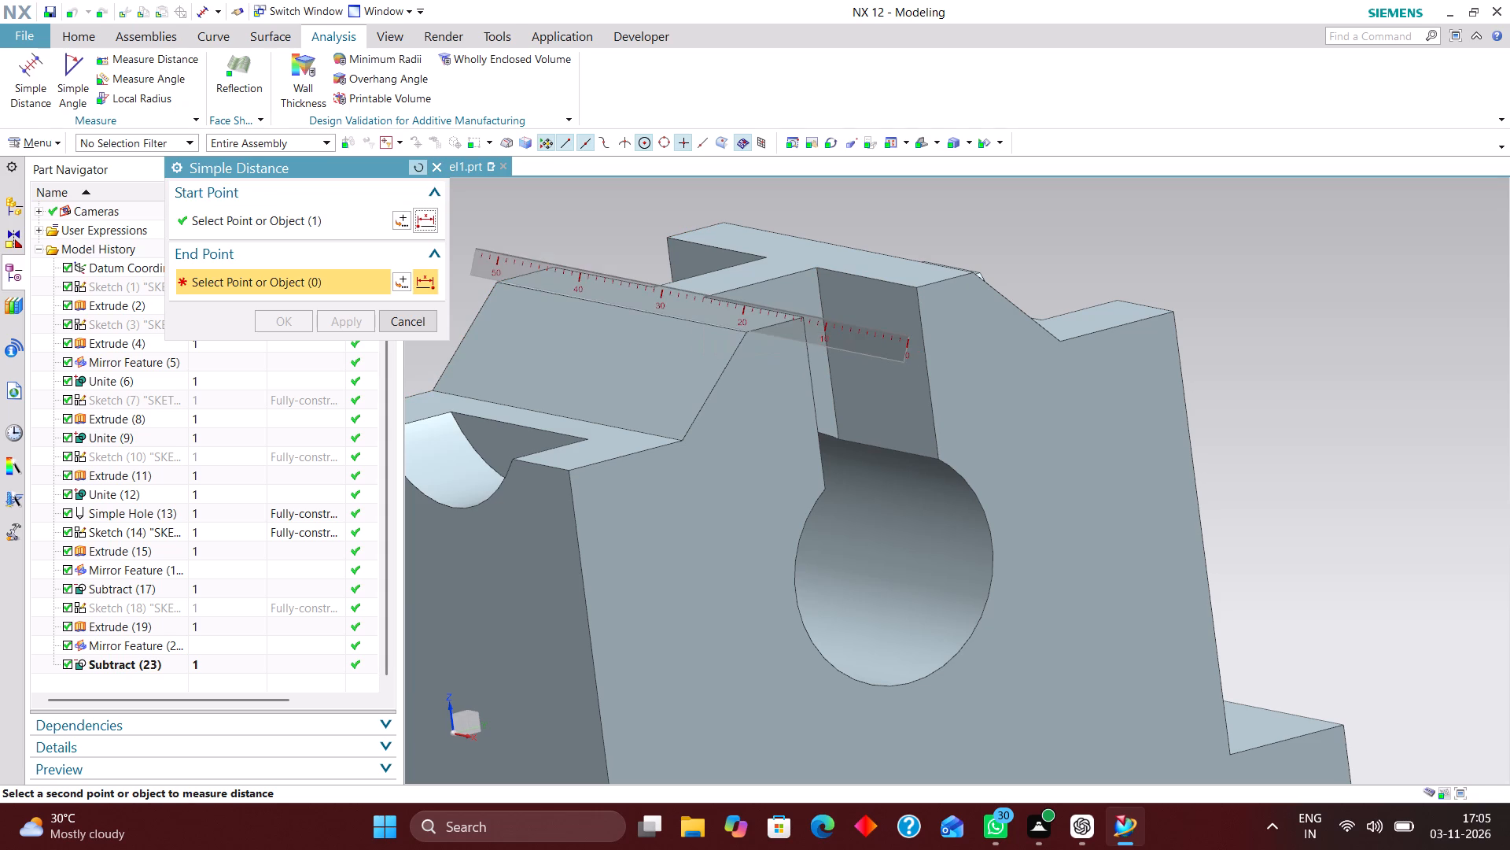
click(418, 166)
click(901, 350)
middle_drag(842, 341, 744, 349)
click(591, 367)
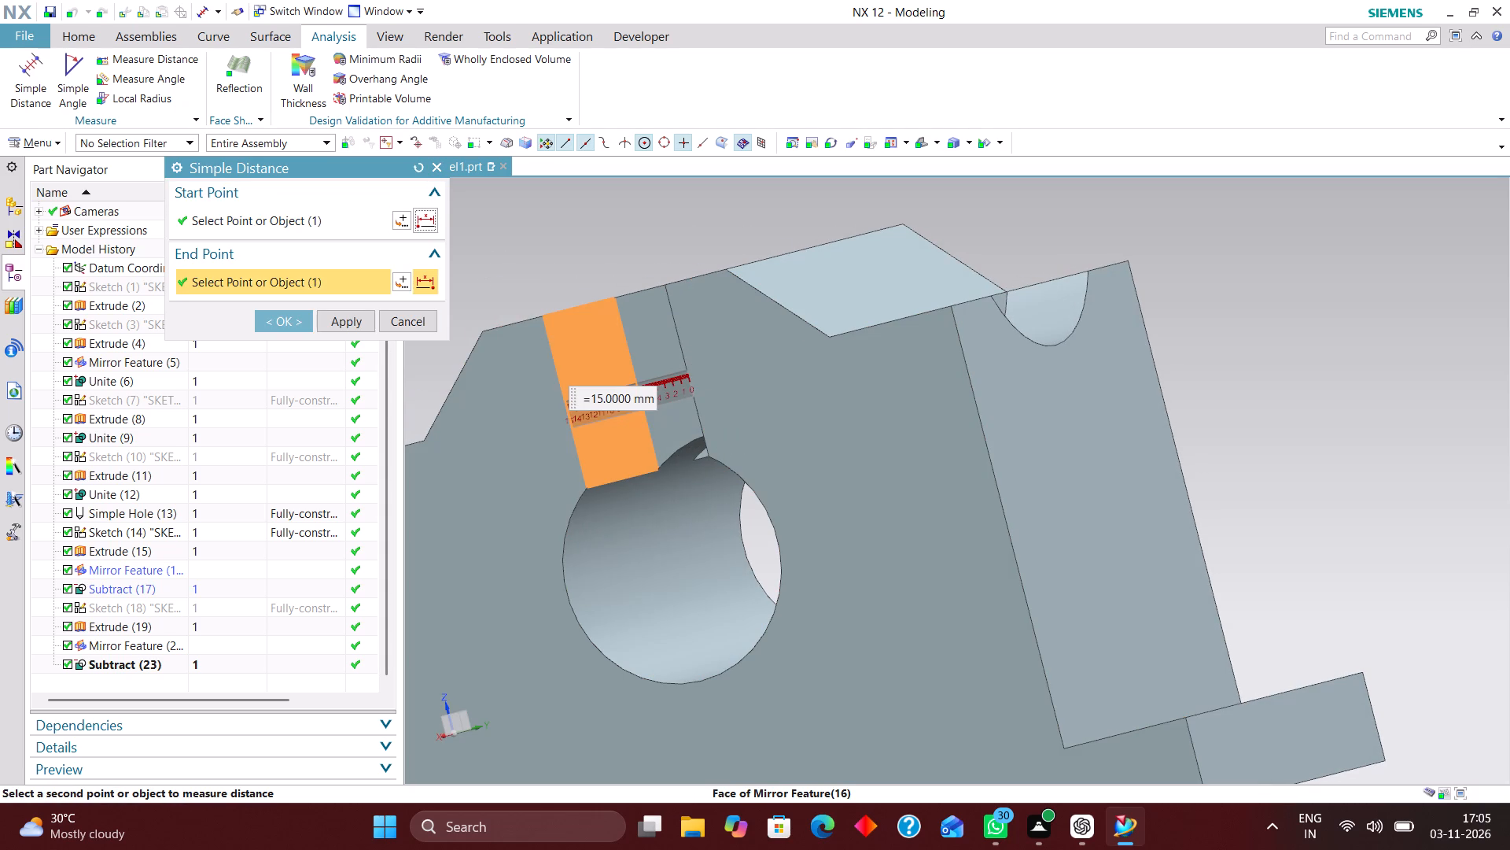
click(420, 168)
Measure the pocket's depth from the block's bored front face to the pocket's back wall.
middle_drag(712, 272, 743, 218)
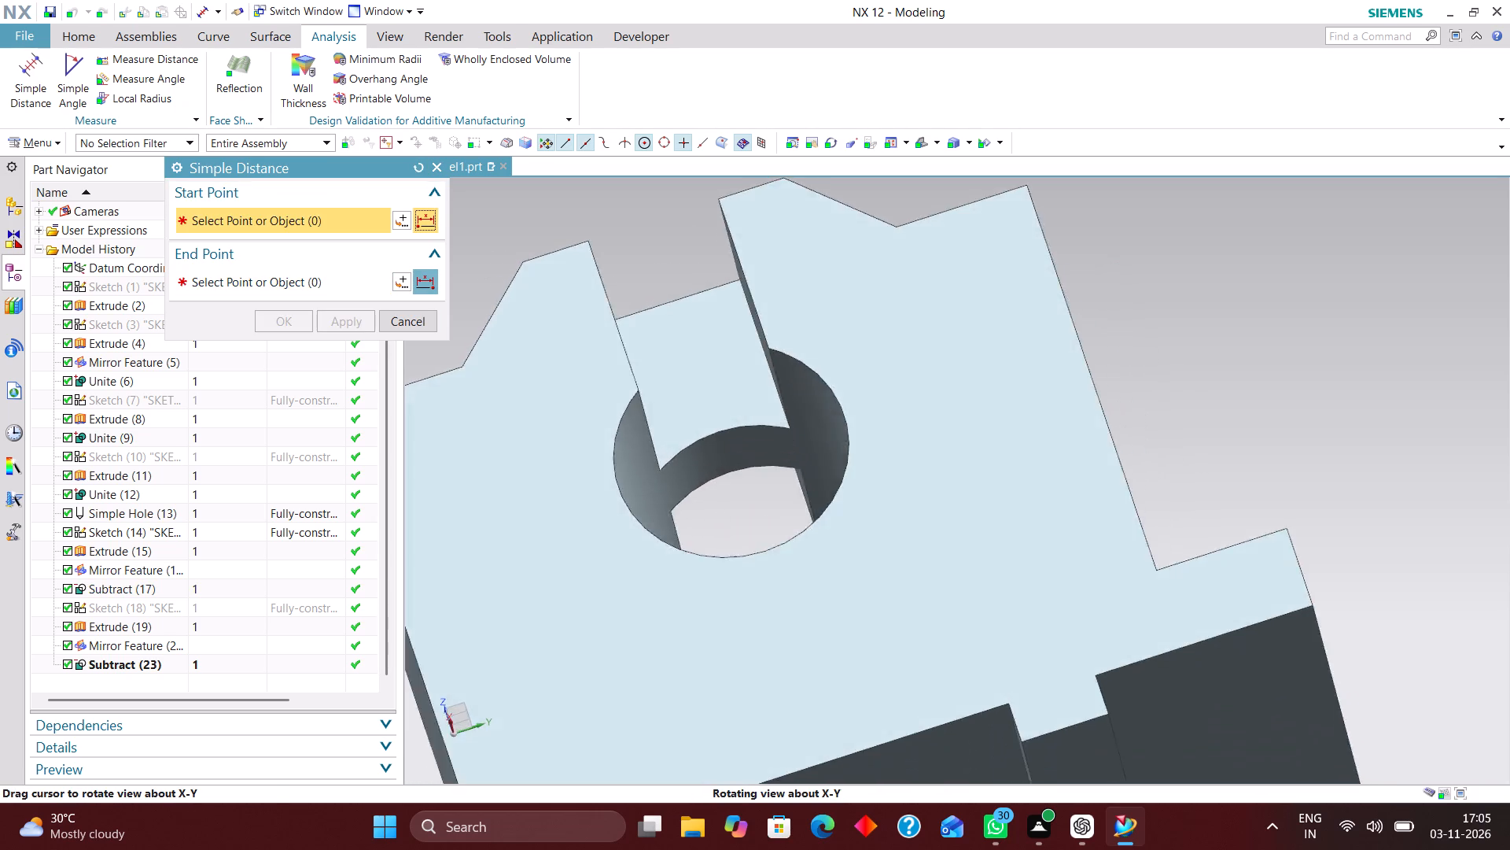
middle_drag(743, 218, 794, 311)
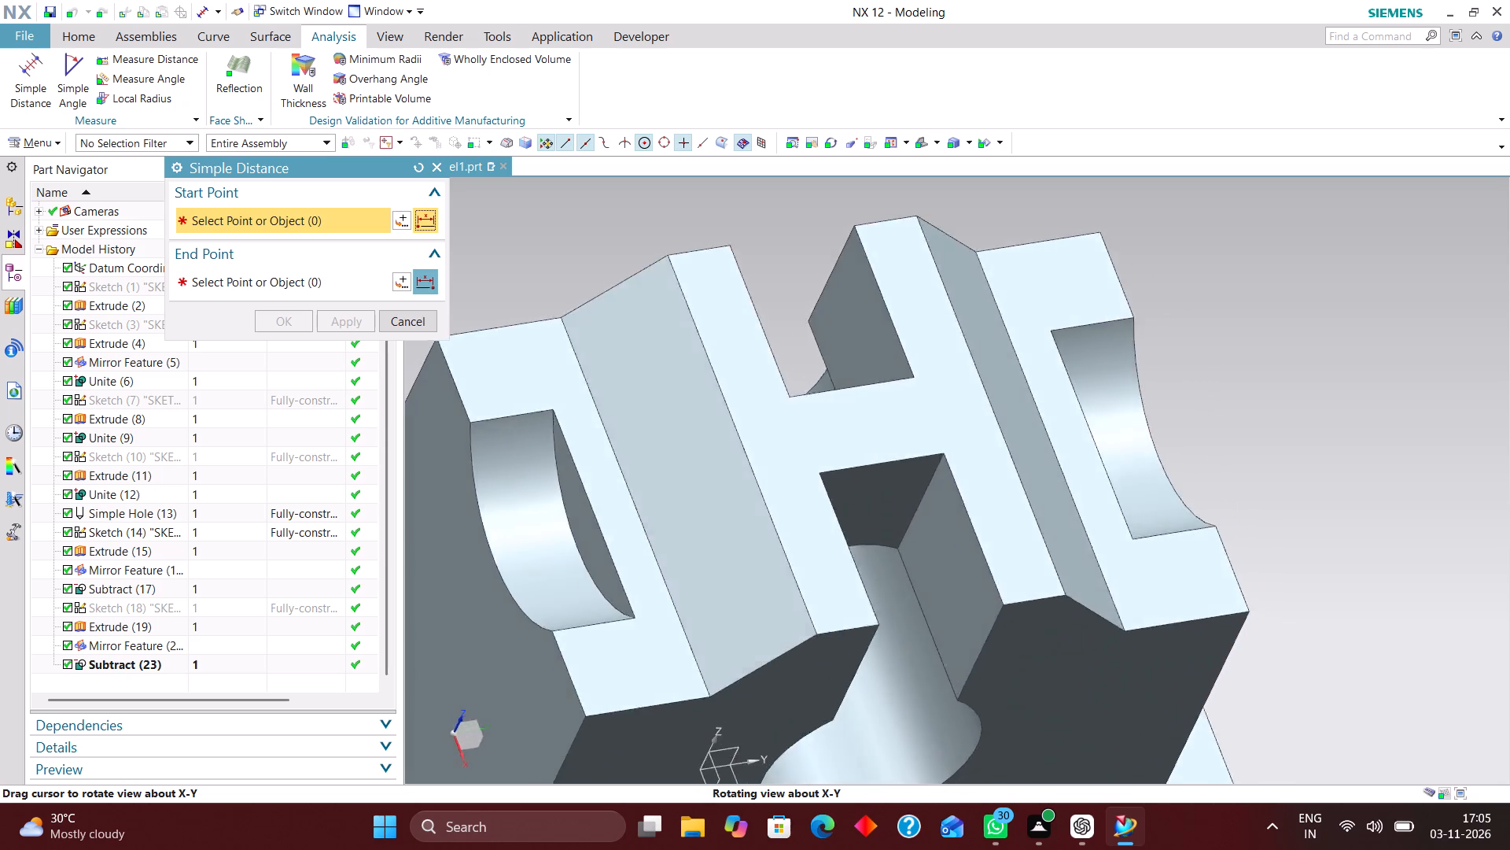
middle_drag(794, 311, 780, 275)
click(953, 401)
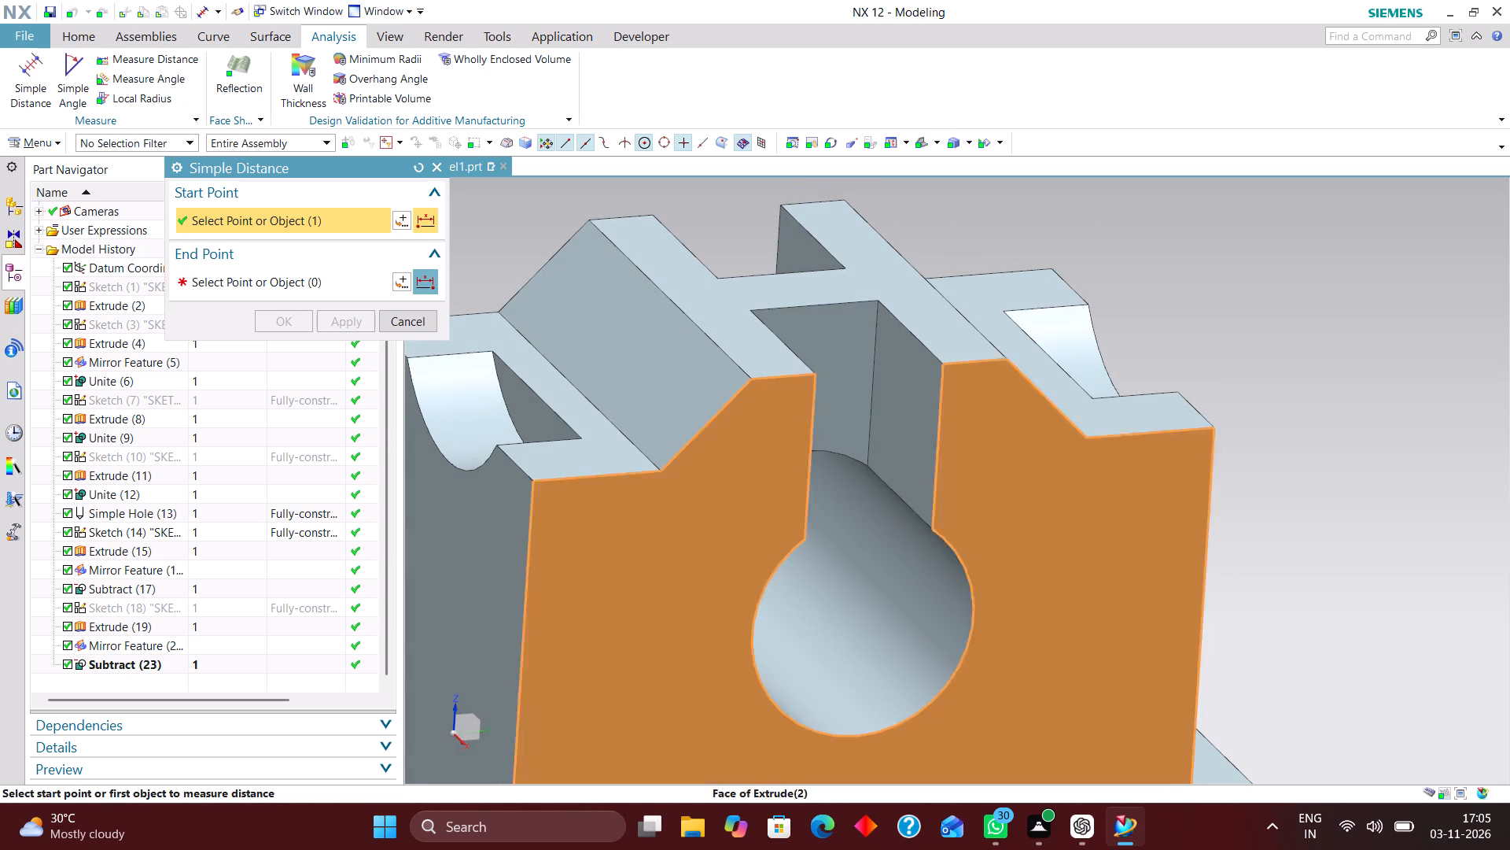
click(851, 340)
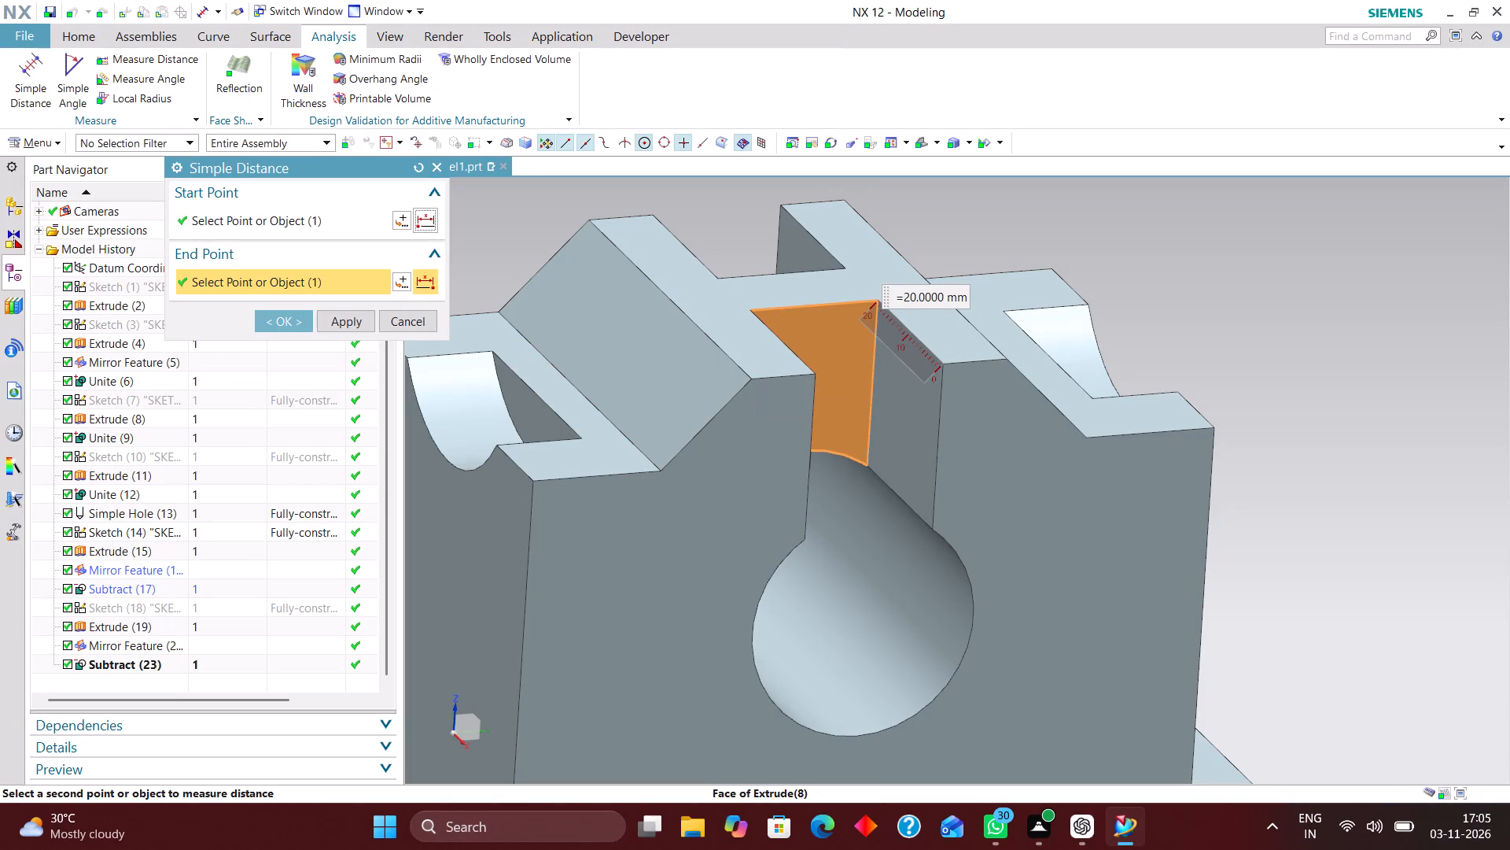
click(420, 168)
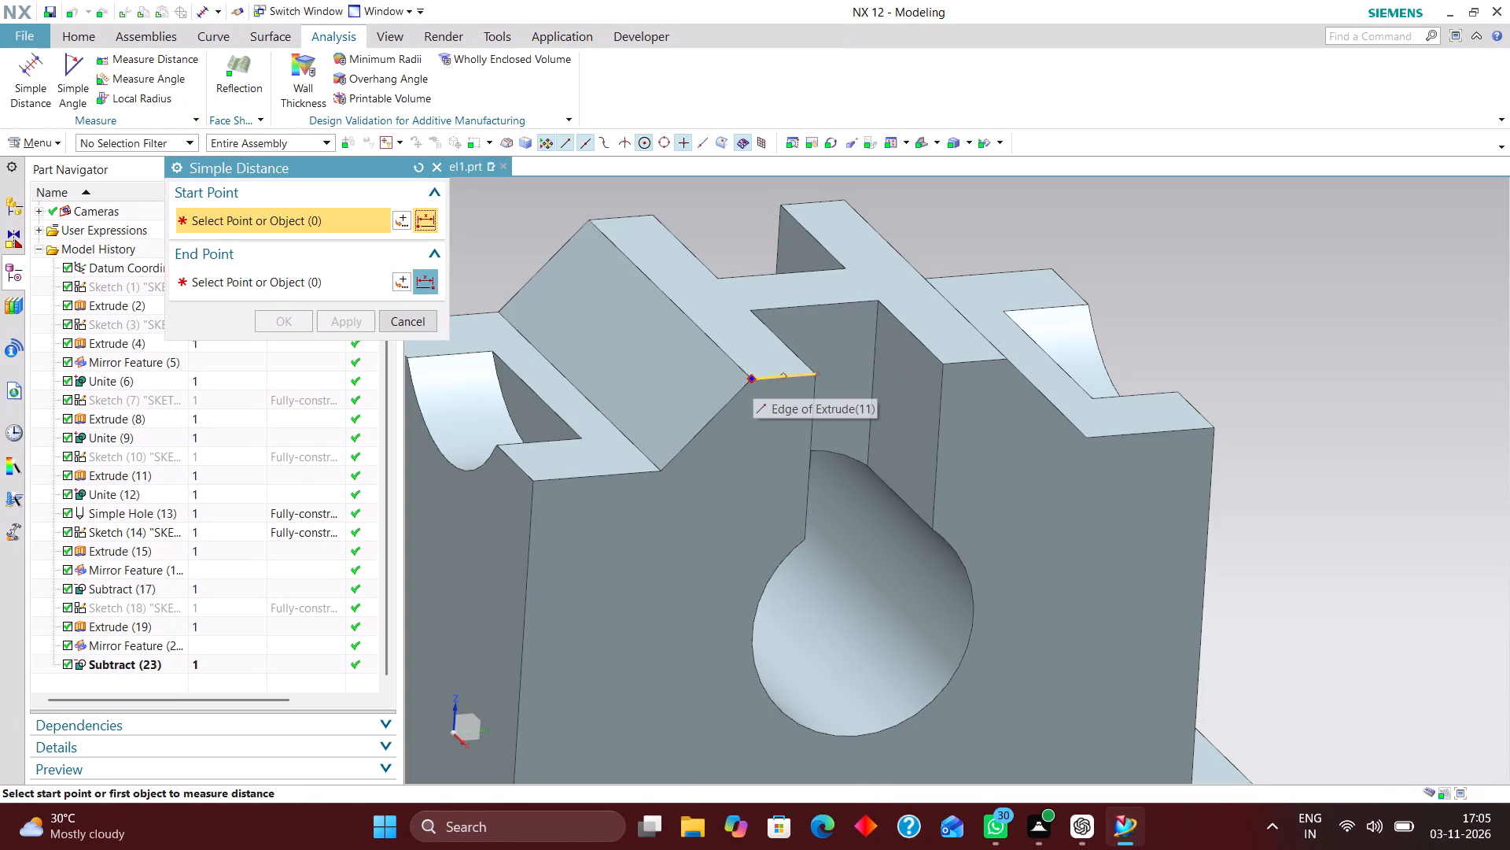
Measure the trapezoidal top's upper width between its two front corner points across the pocket opening.
click(752, 378)
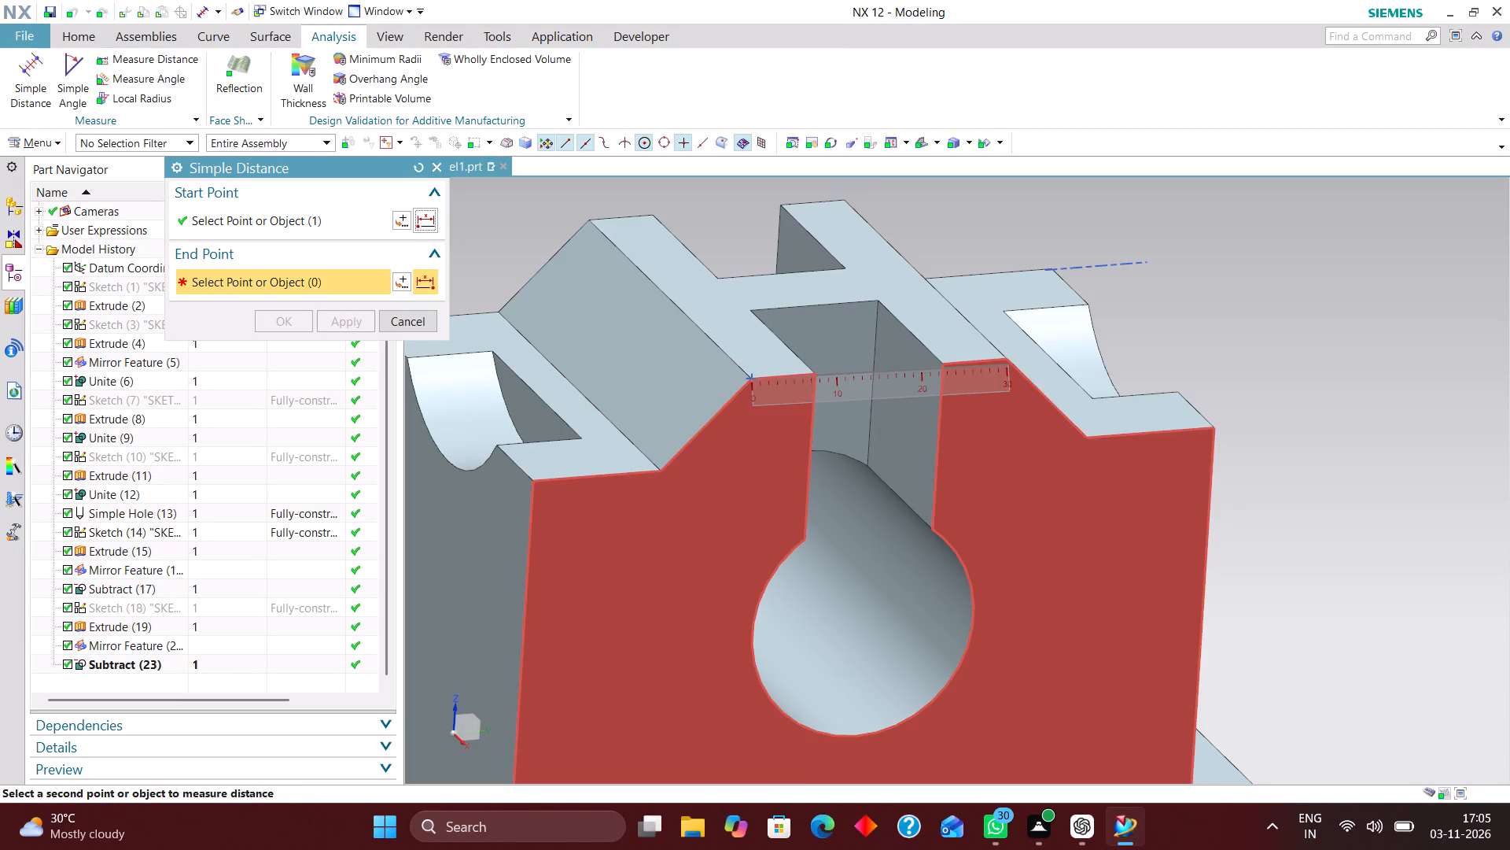
click(1006, 357)
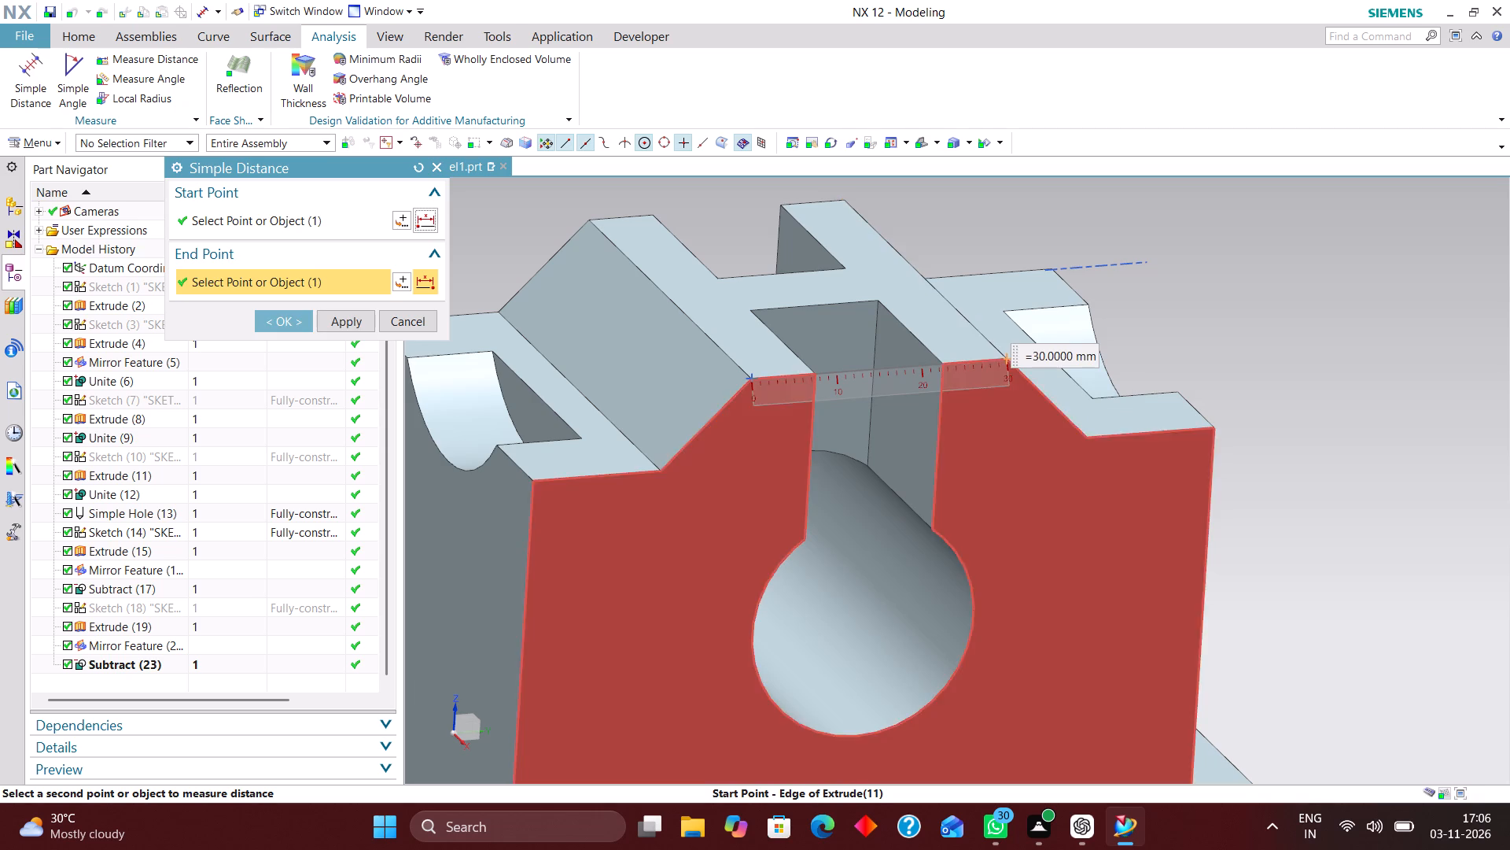
click(422, 320)
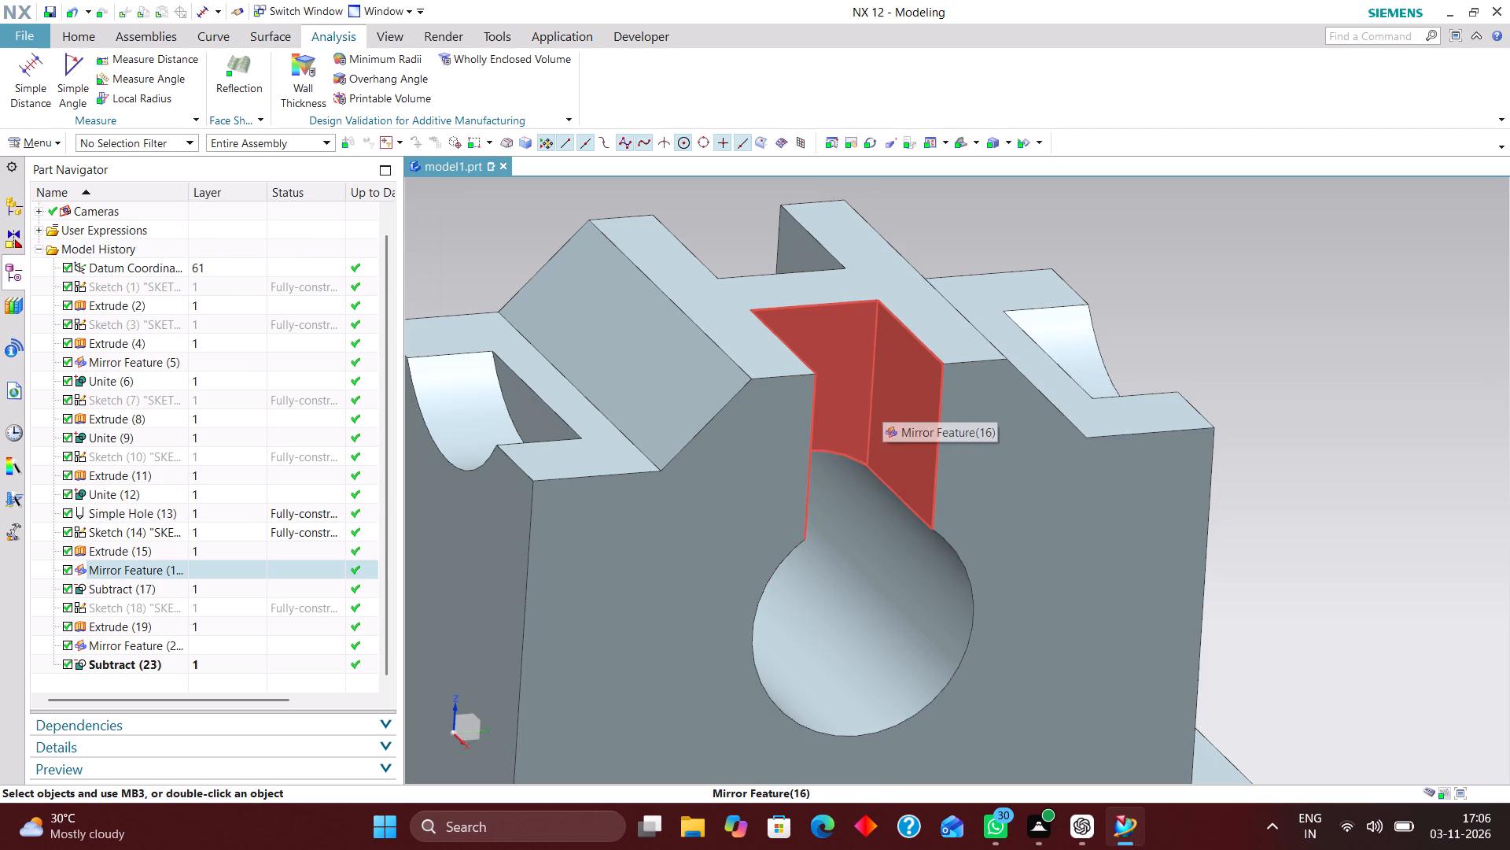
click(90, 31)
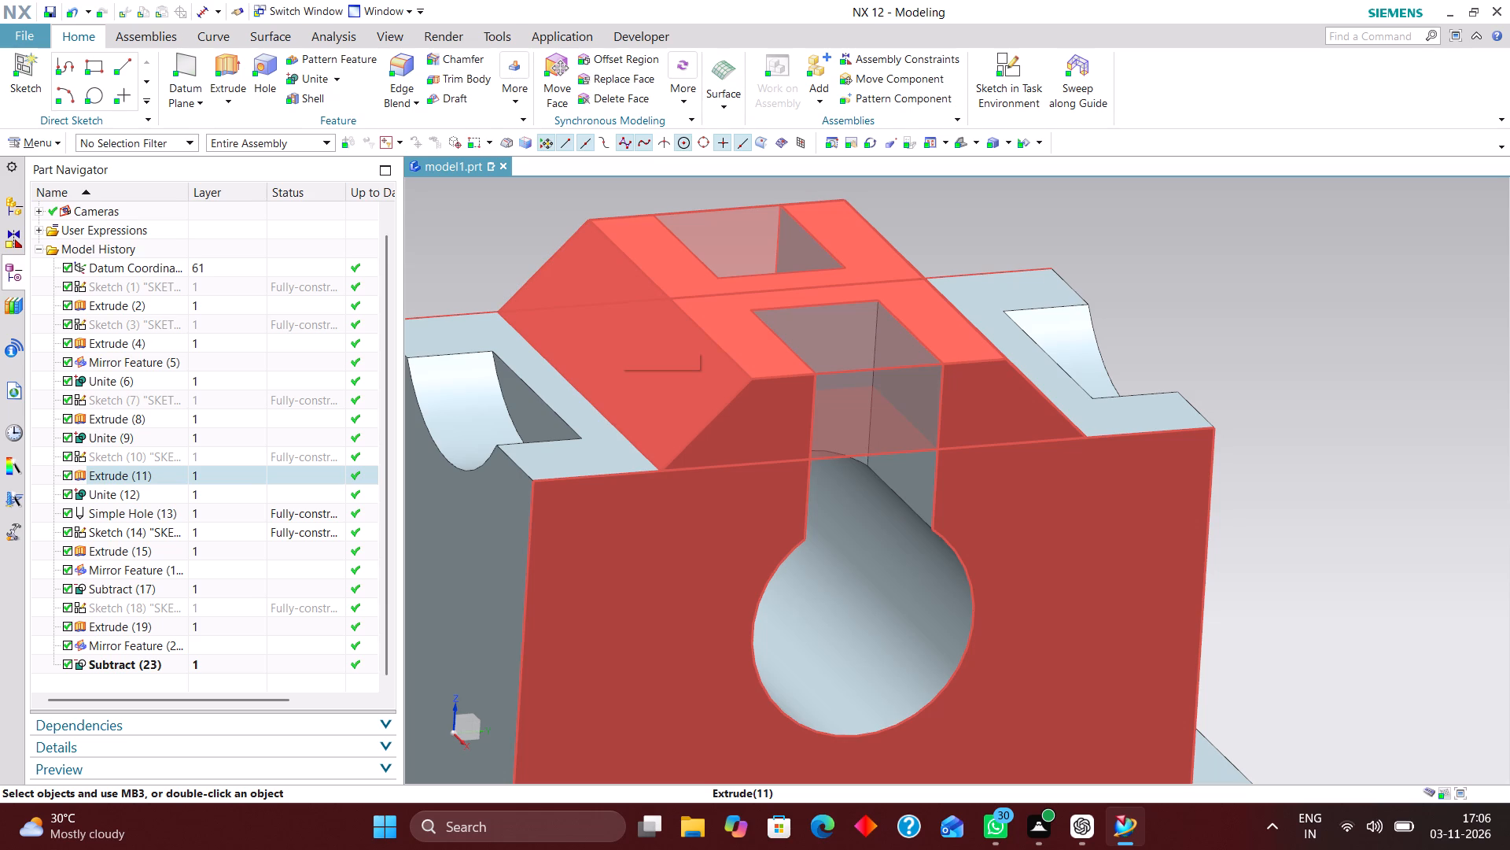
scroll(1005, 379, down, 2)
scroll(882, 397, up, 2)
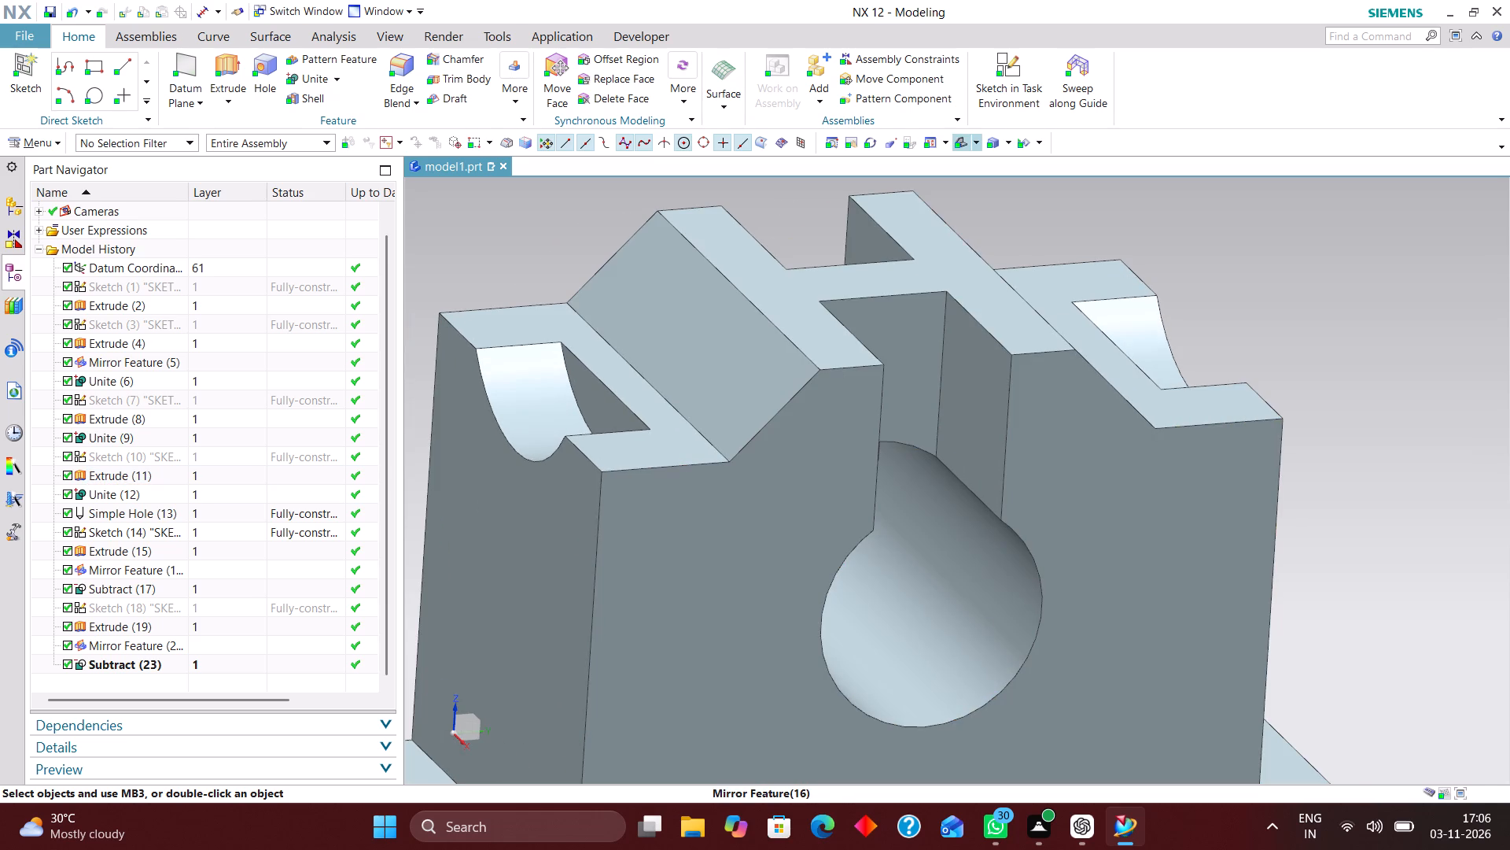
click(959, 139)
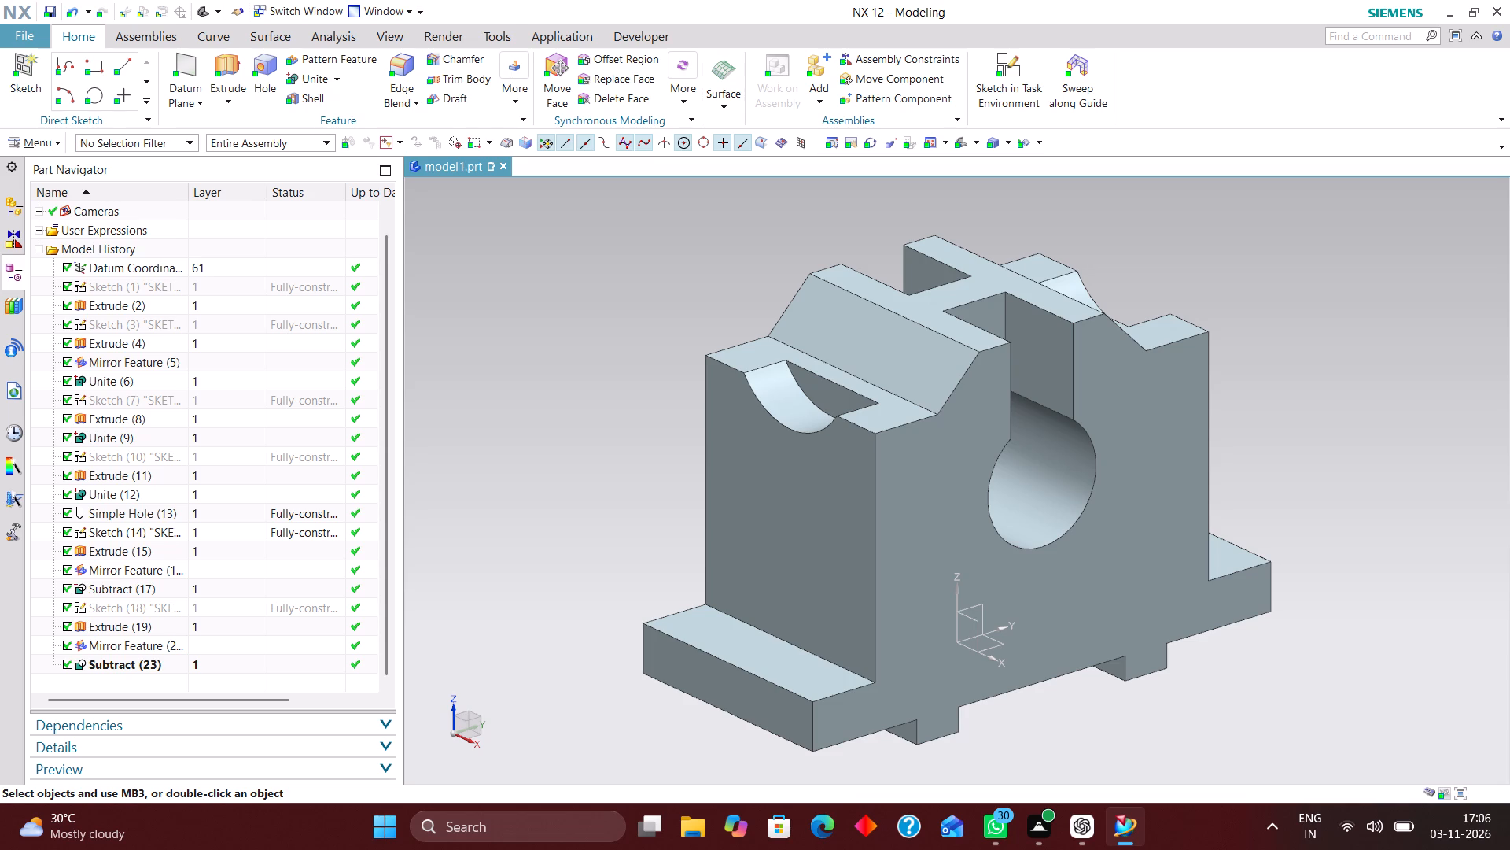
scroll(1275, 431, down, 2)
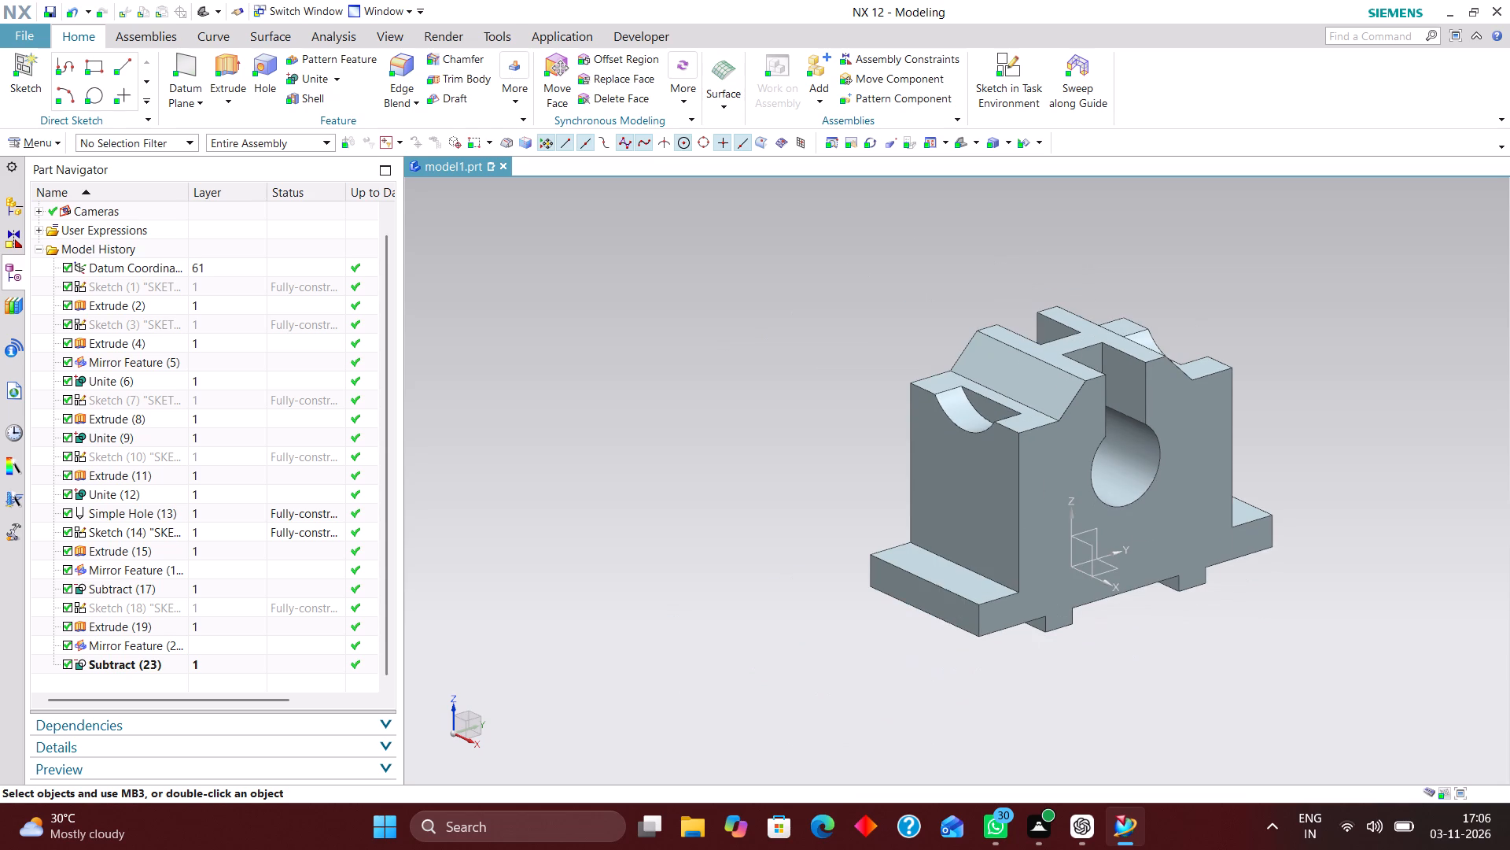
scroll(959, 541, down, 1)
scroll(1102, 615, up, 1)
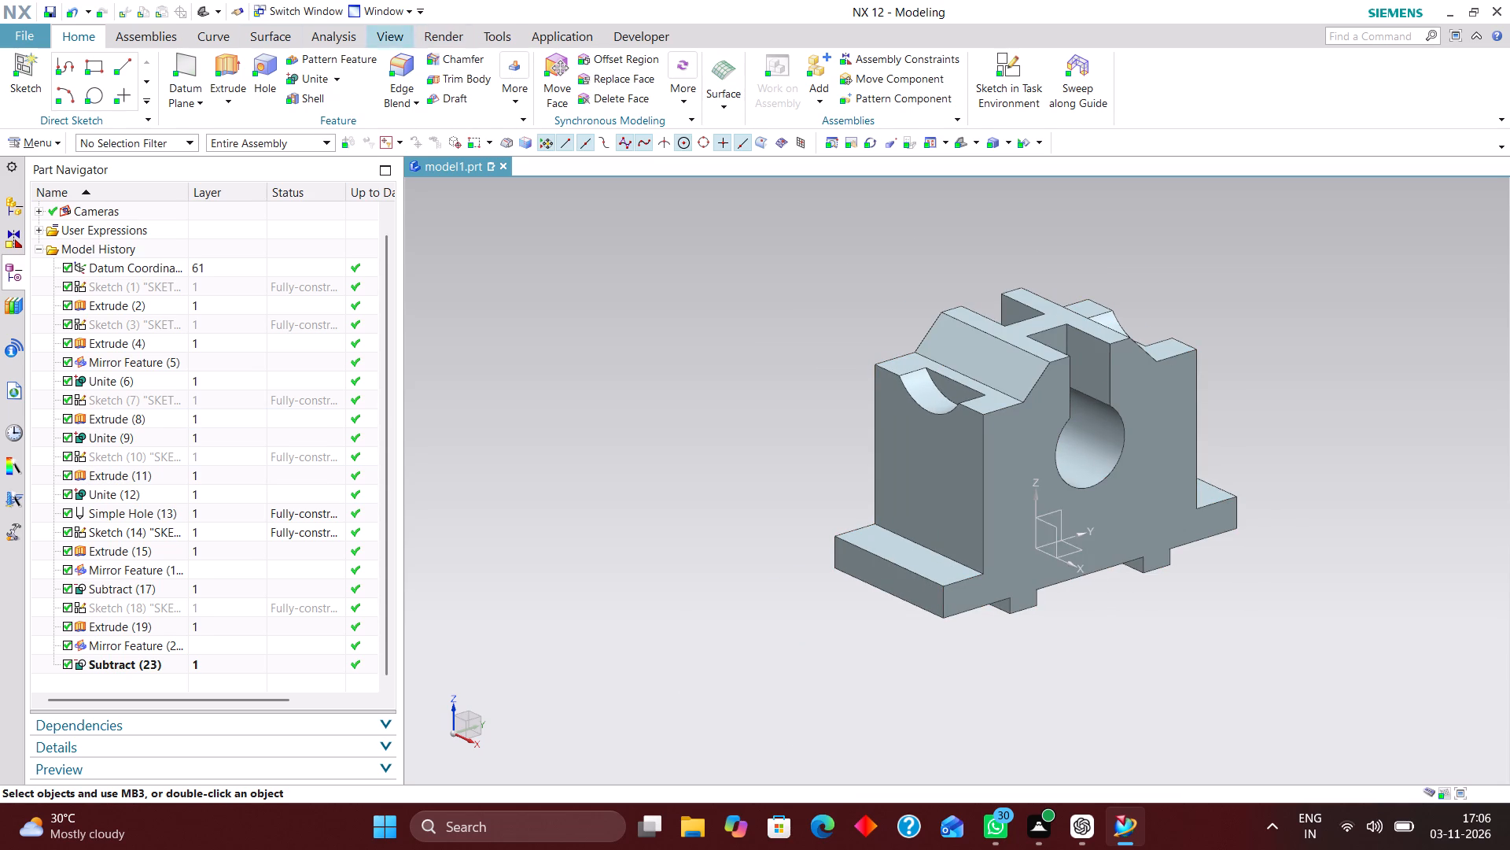
Measure the distance from the base flange's outer side face to the outer face of the nearest foot beneath it.
click(329, 38)
click(54, 66)
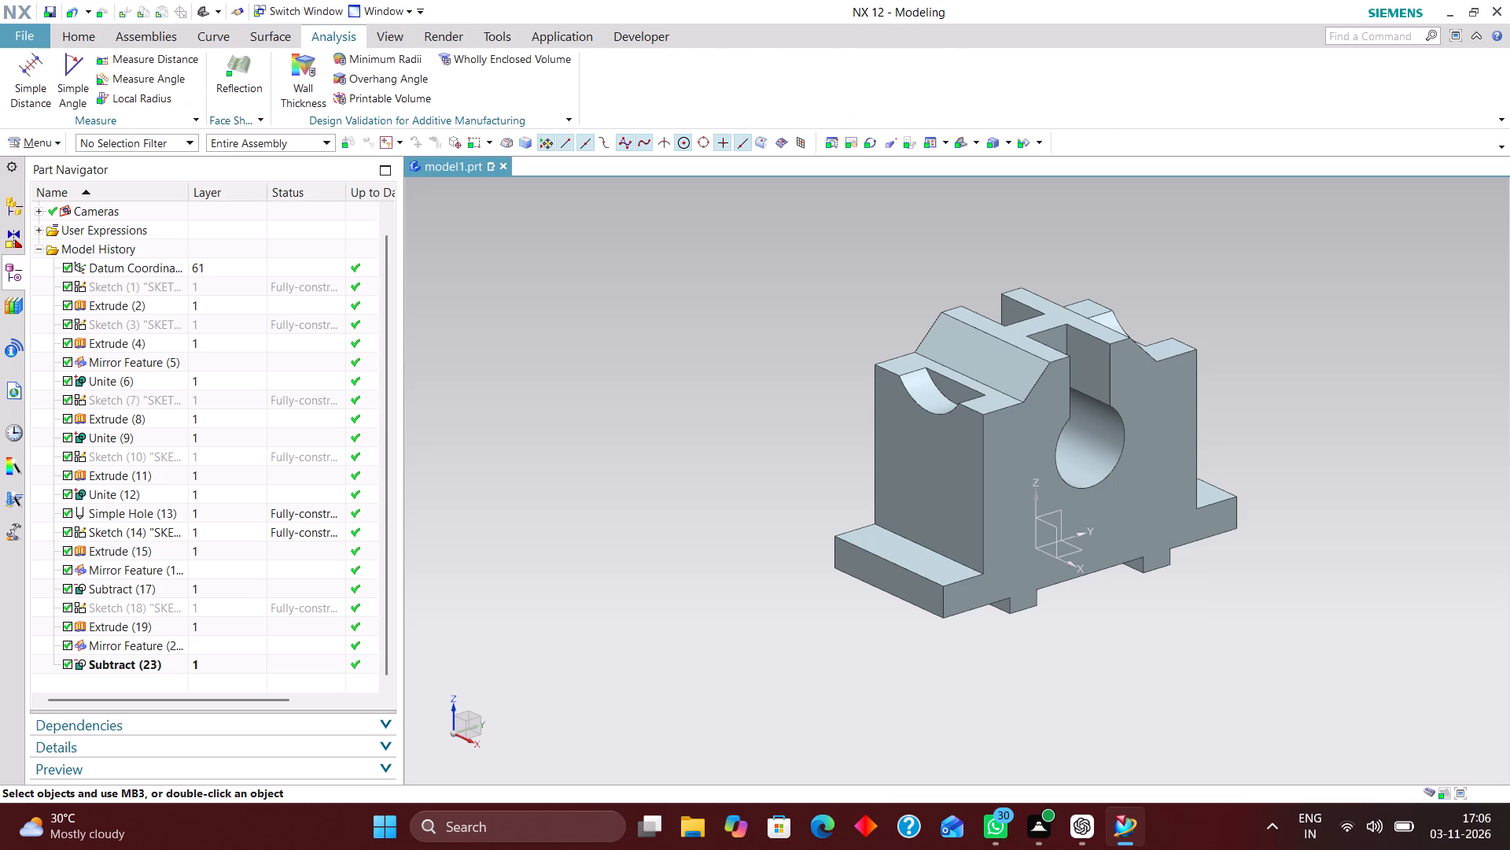
click(40, 84)
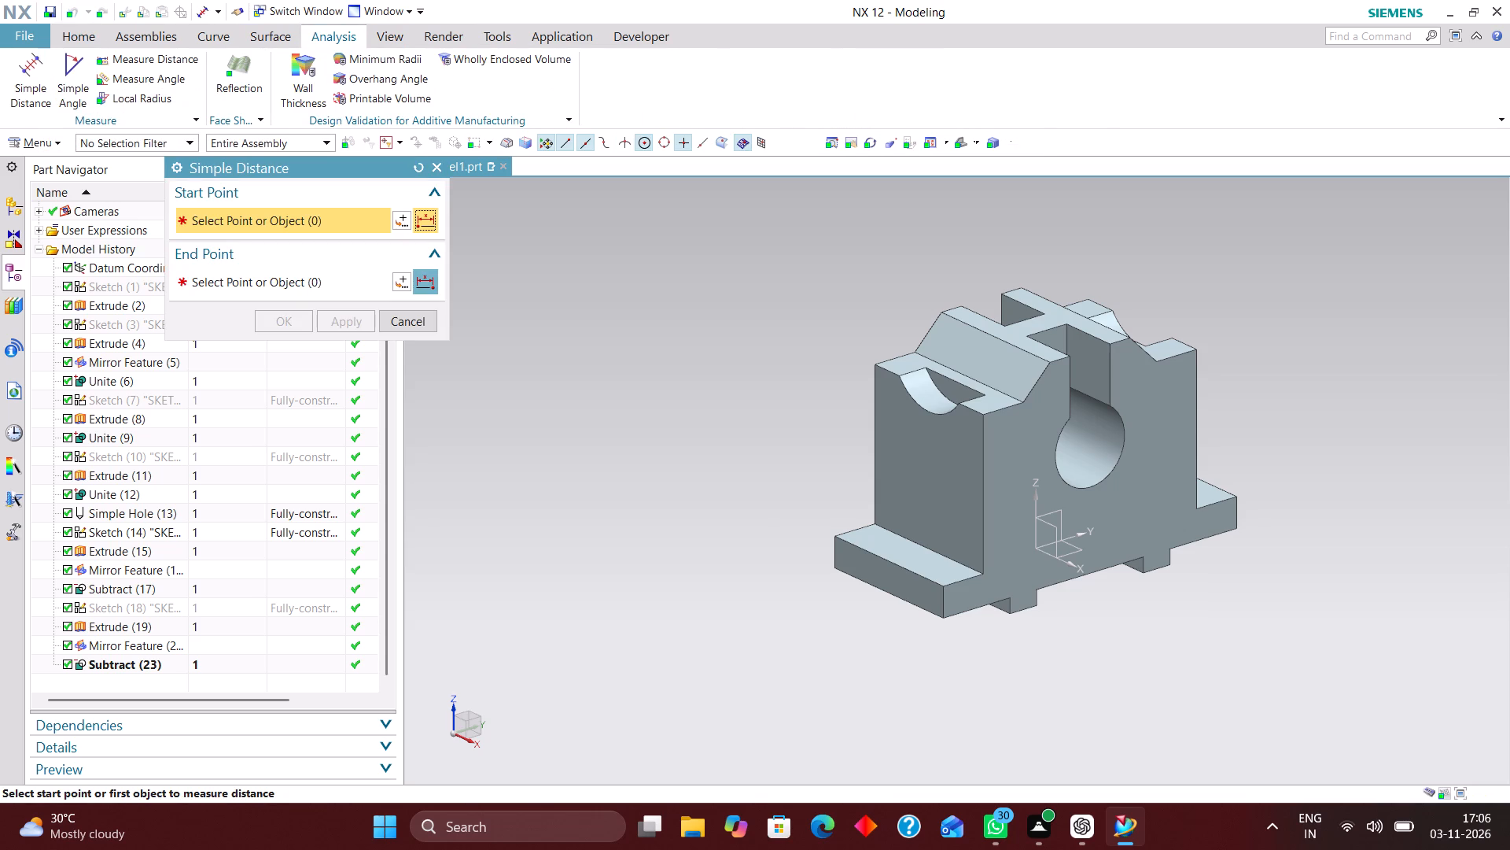
scroll(1049, 623, up, 5)
middle_drag(1063, 570, 1071, 519)
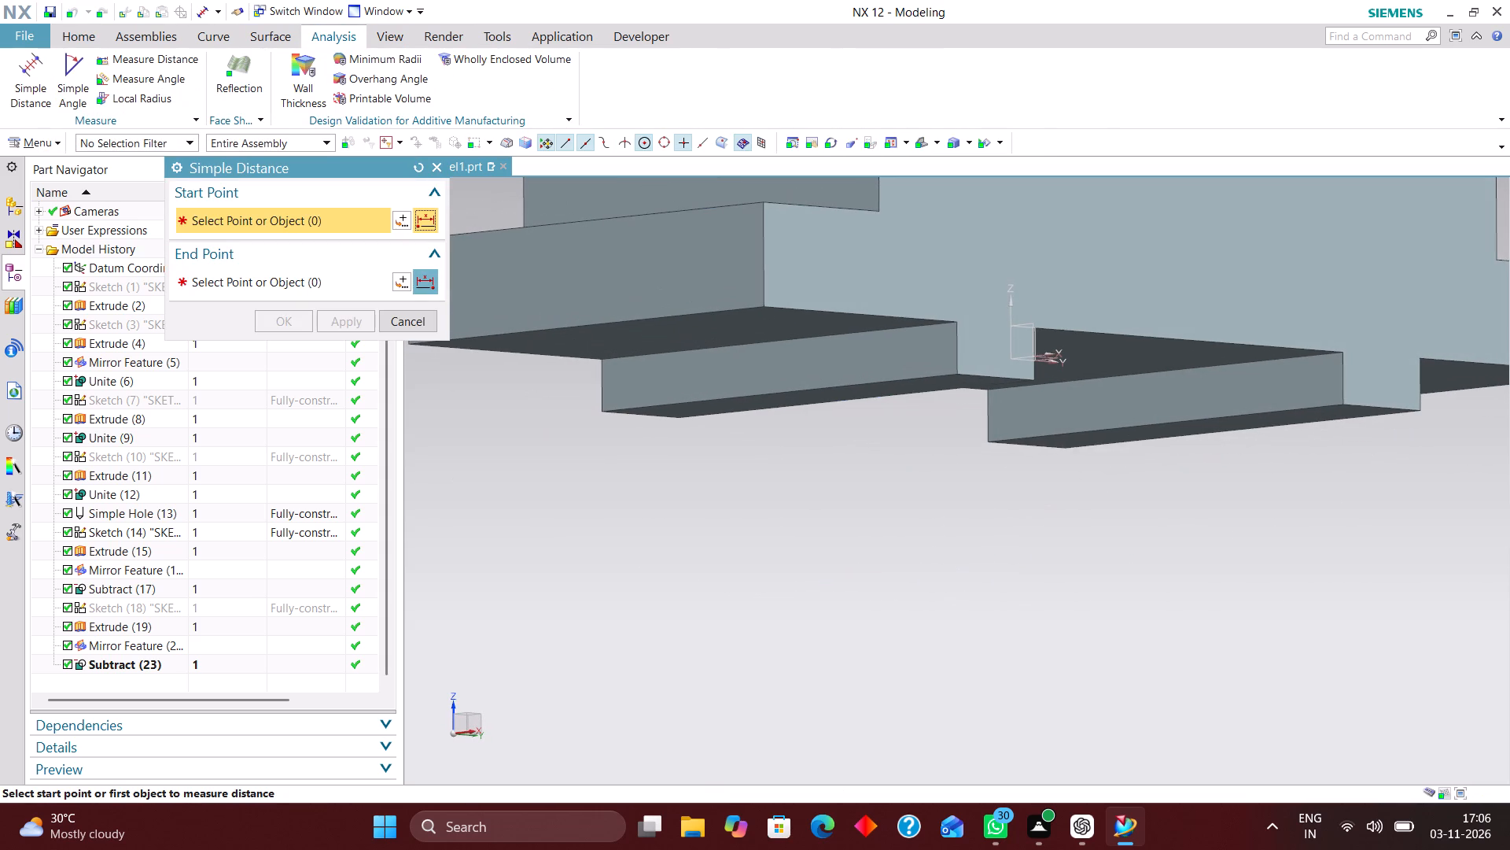
click(718, 274)
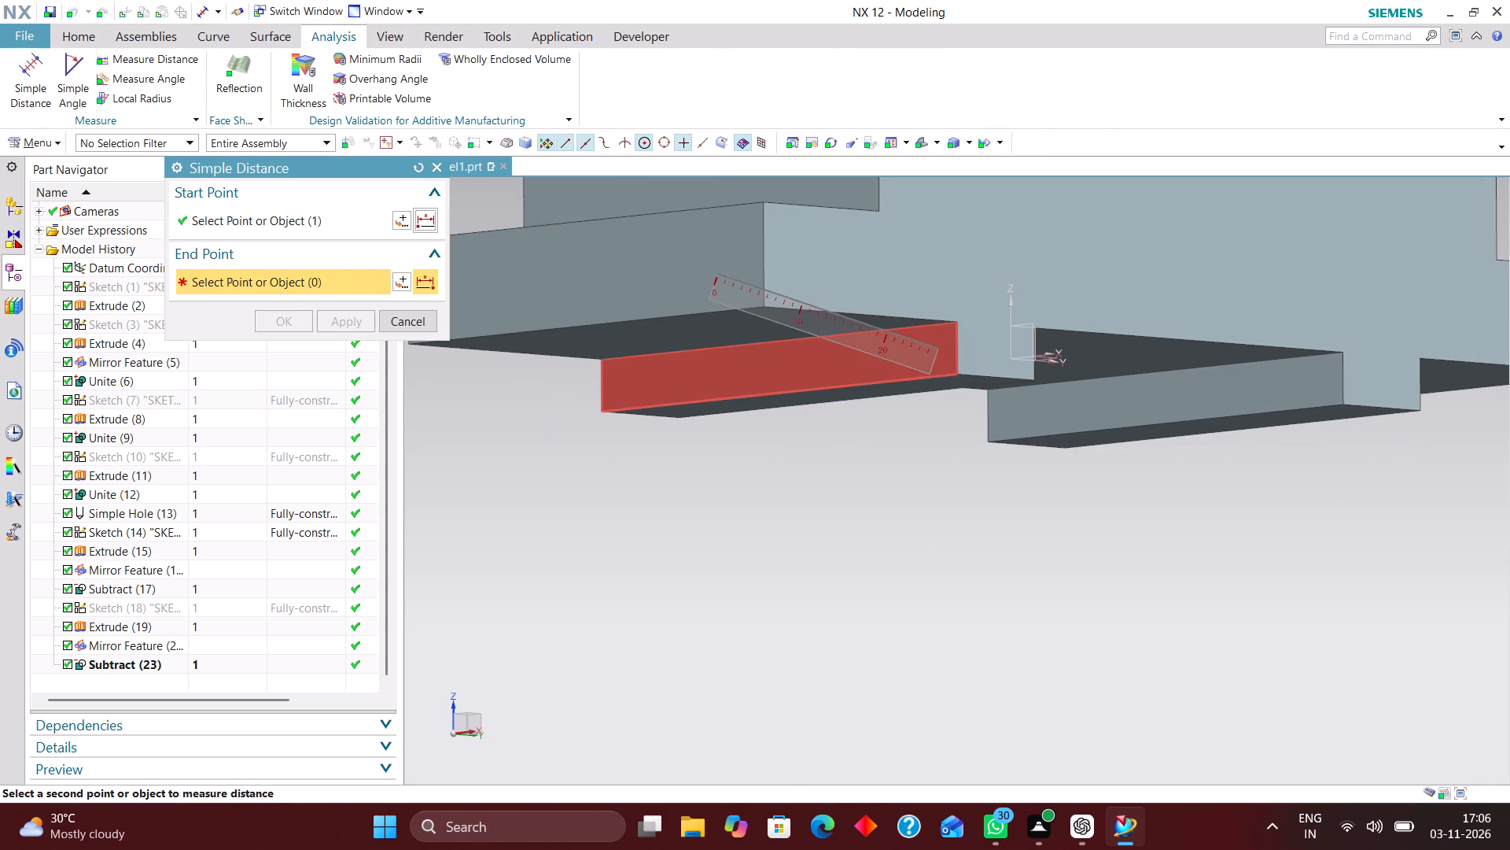
click(939, 348)
middle_drag(1105, 459, 1043, 456)
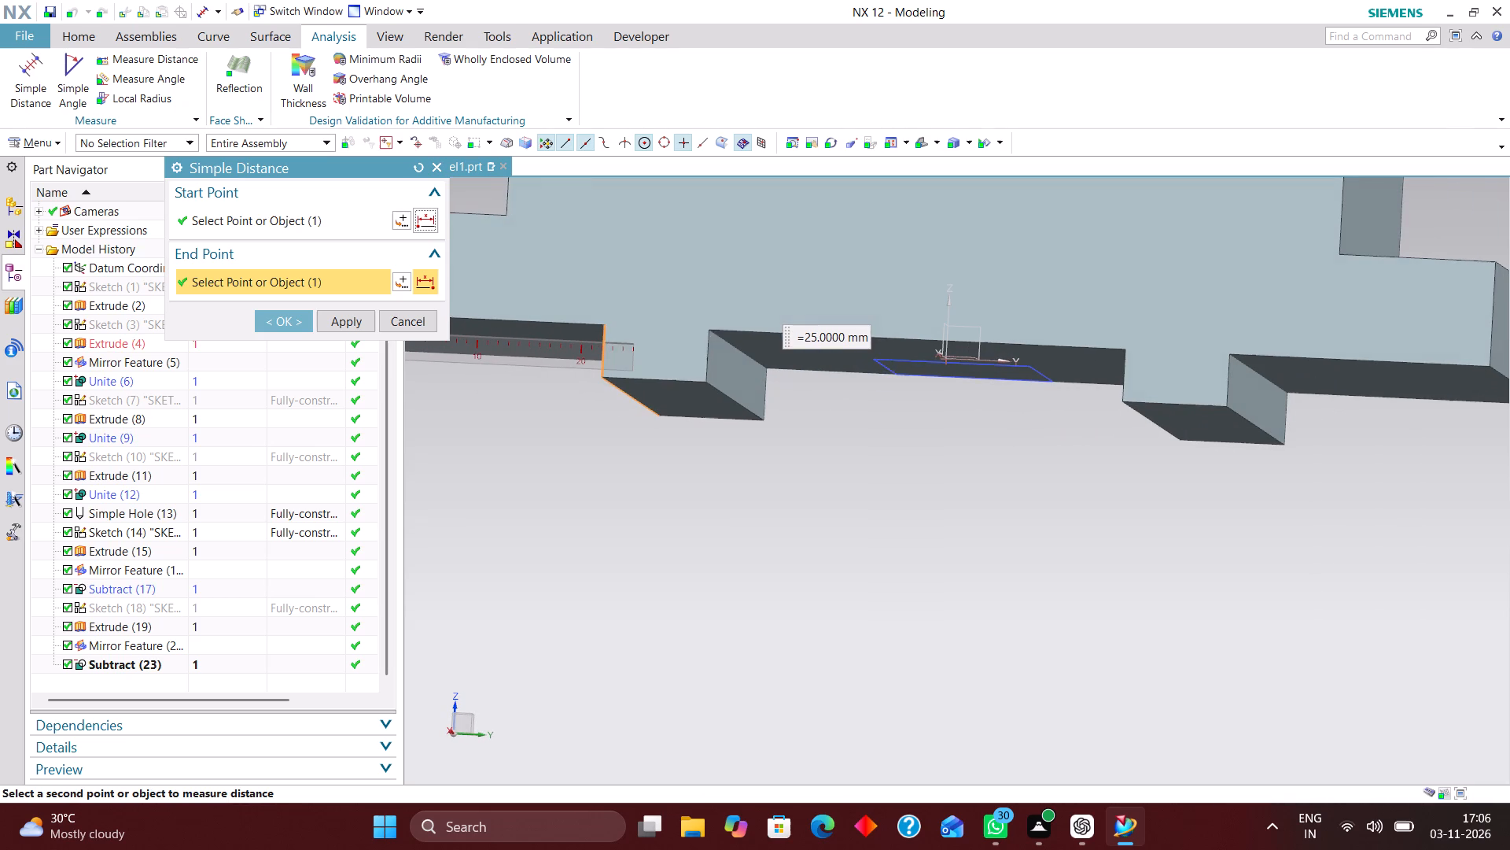
click(420, 167)
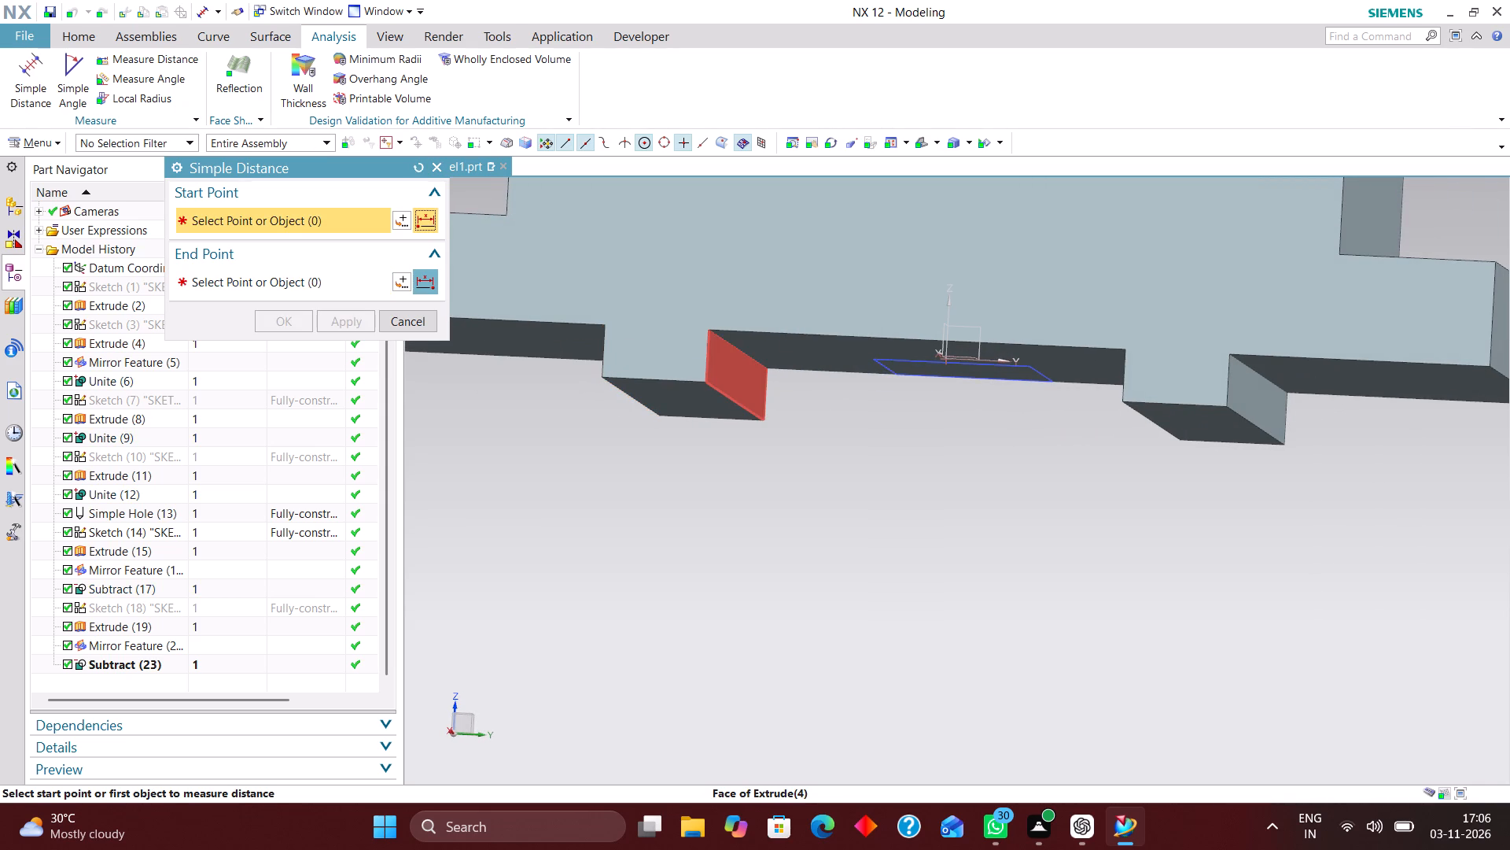
Measure the gap between the inner faces of the two feet under the base.
click(733, 378)
middle_drag(1085, 428, 1092, 420)
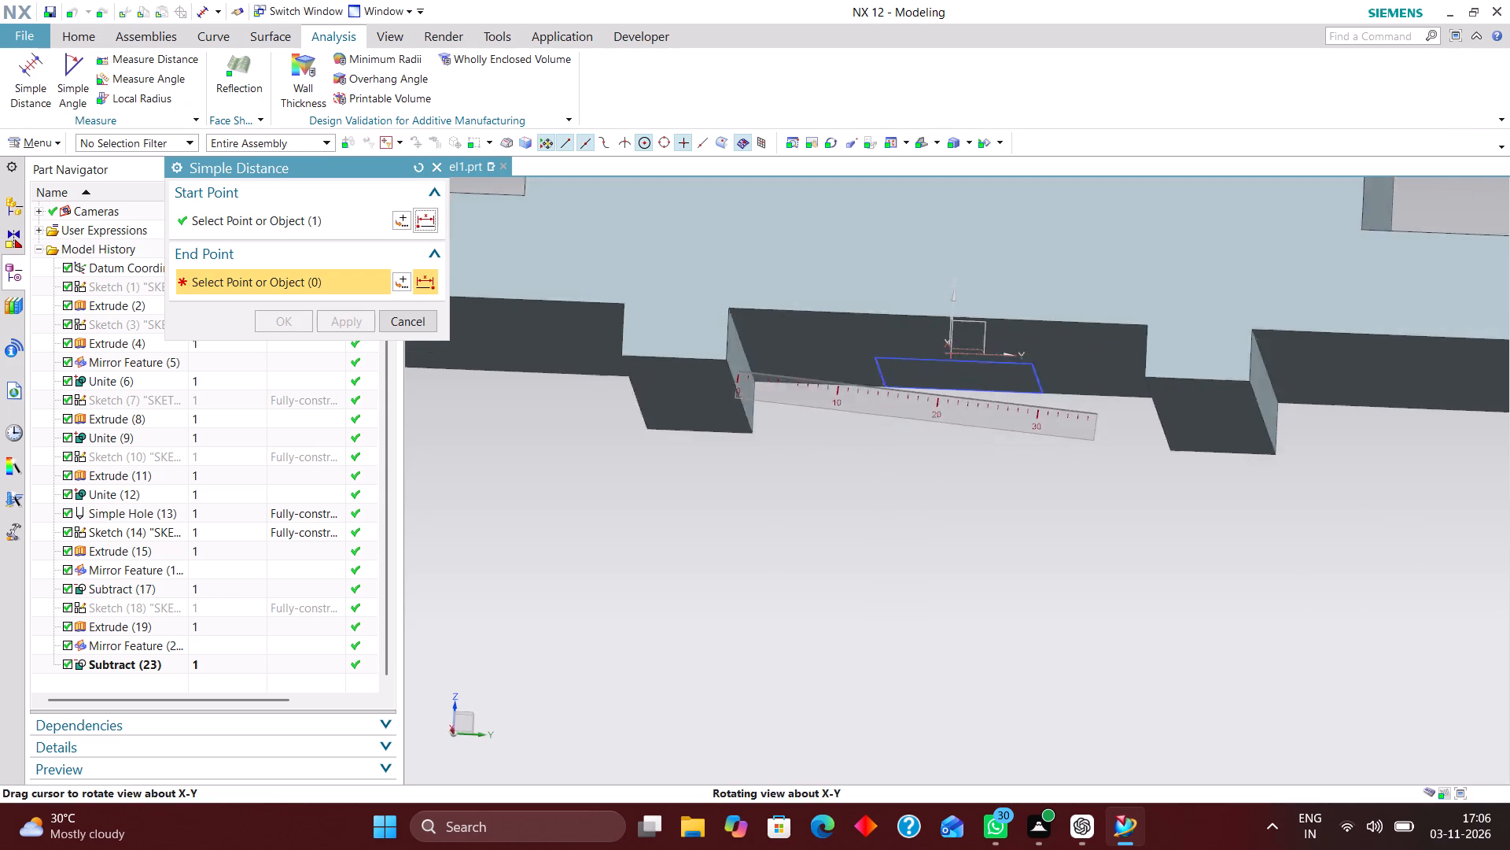
middle_drag(1092, 420, 1132, 422)
scroll(1151, 425, up, 1)
click(1255, 348)
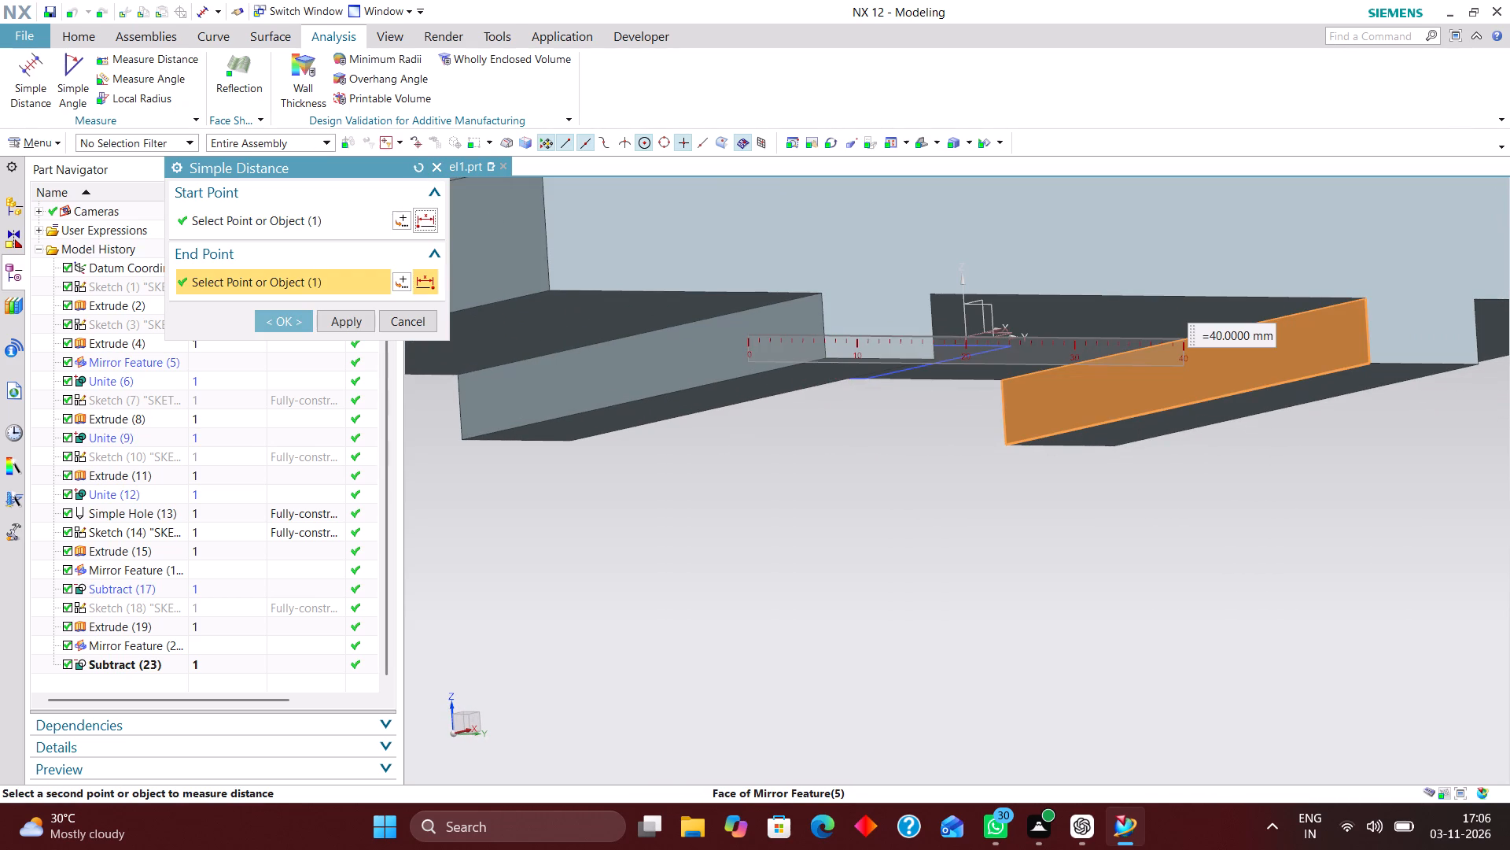
scroll(763, 453, down, 3)
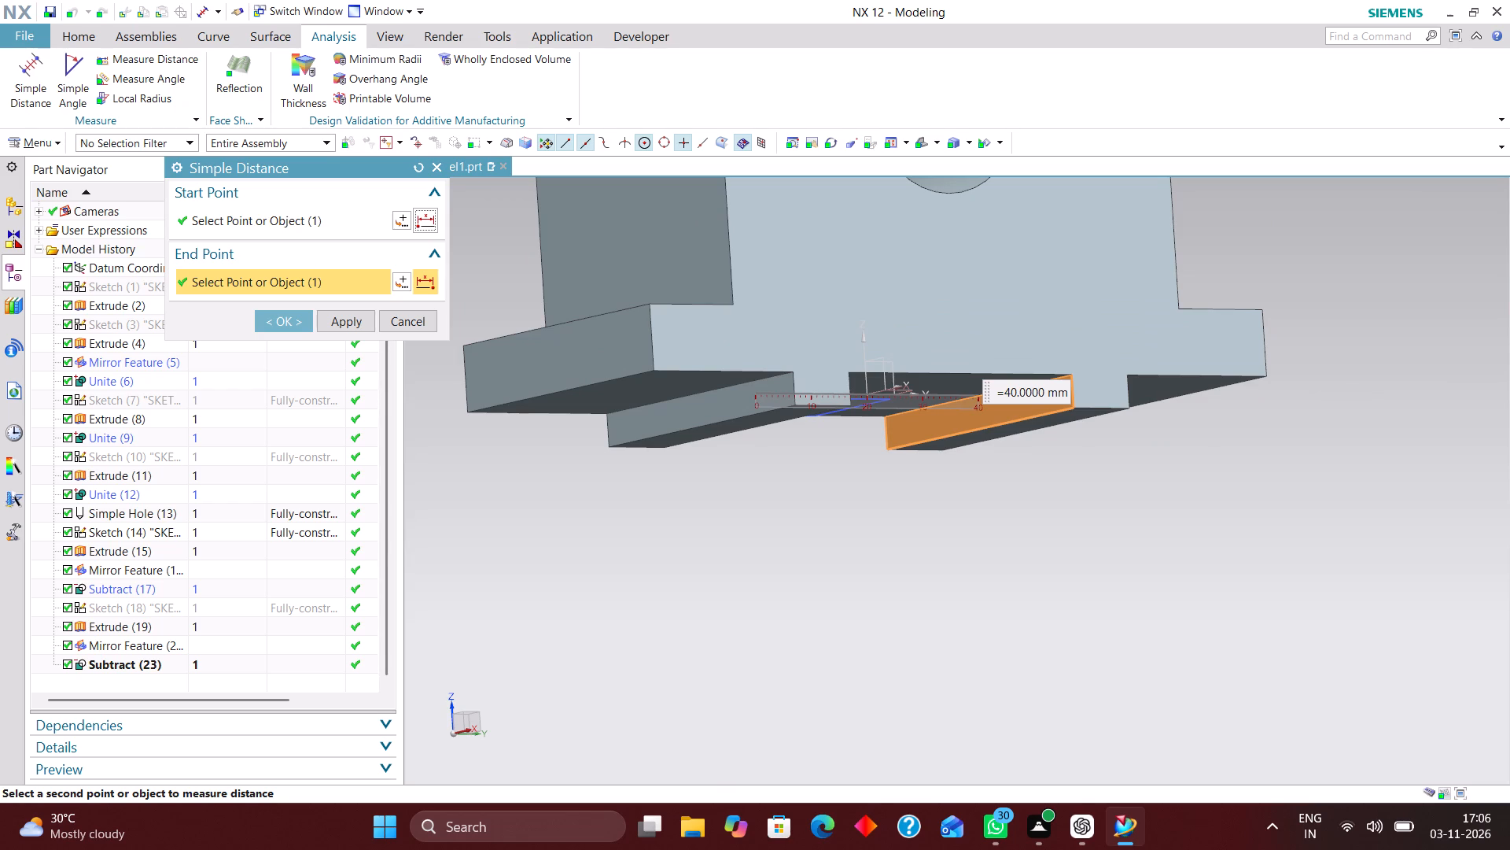
Measure the distance from the other foot's outer side face to the adjacent outer side face of the base flange.
click(415, 167)
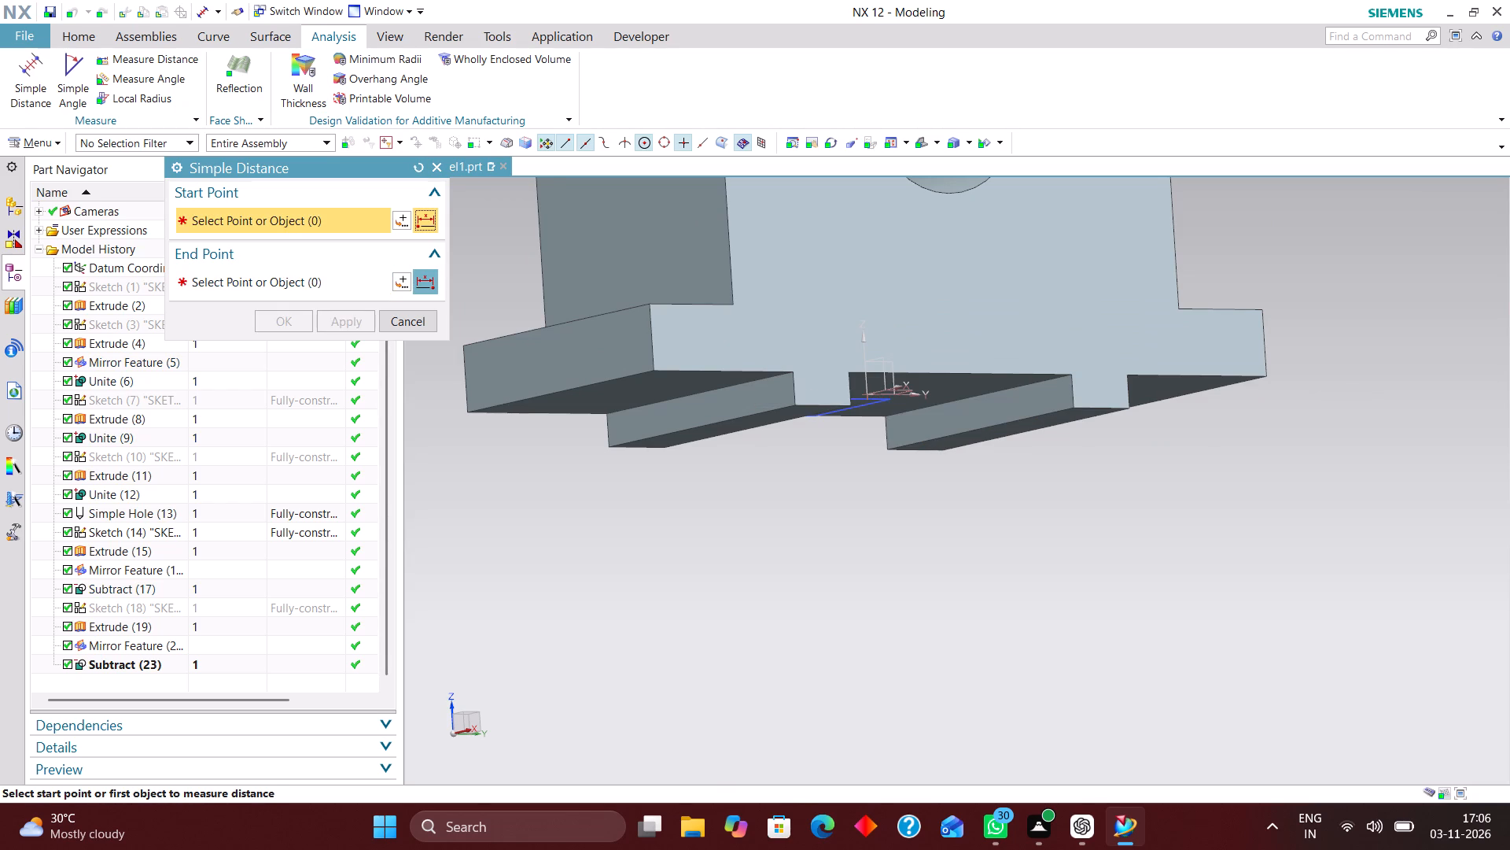
scroll(649, 386, down, 2)
middle_drag(942, 401, 816, 390)
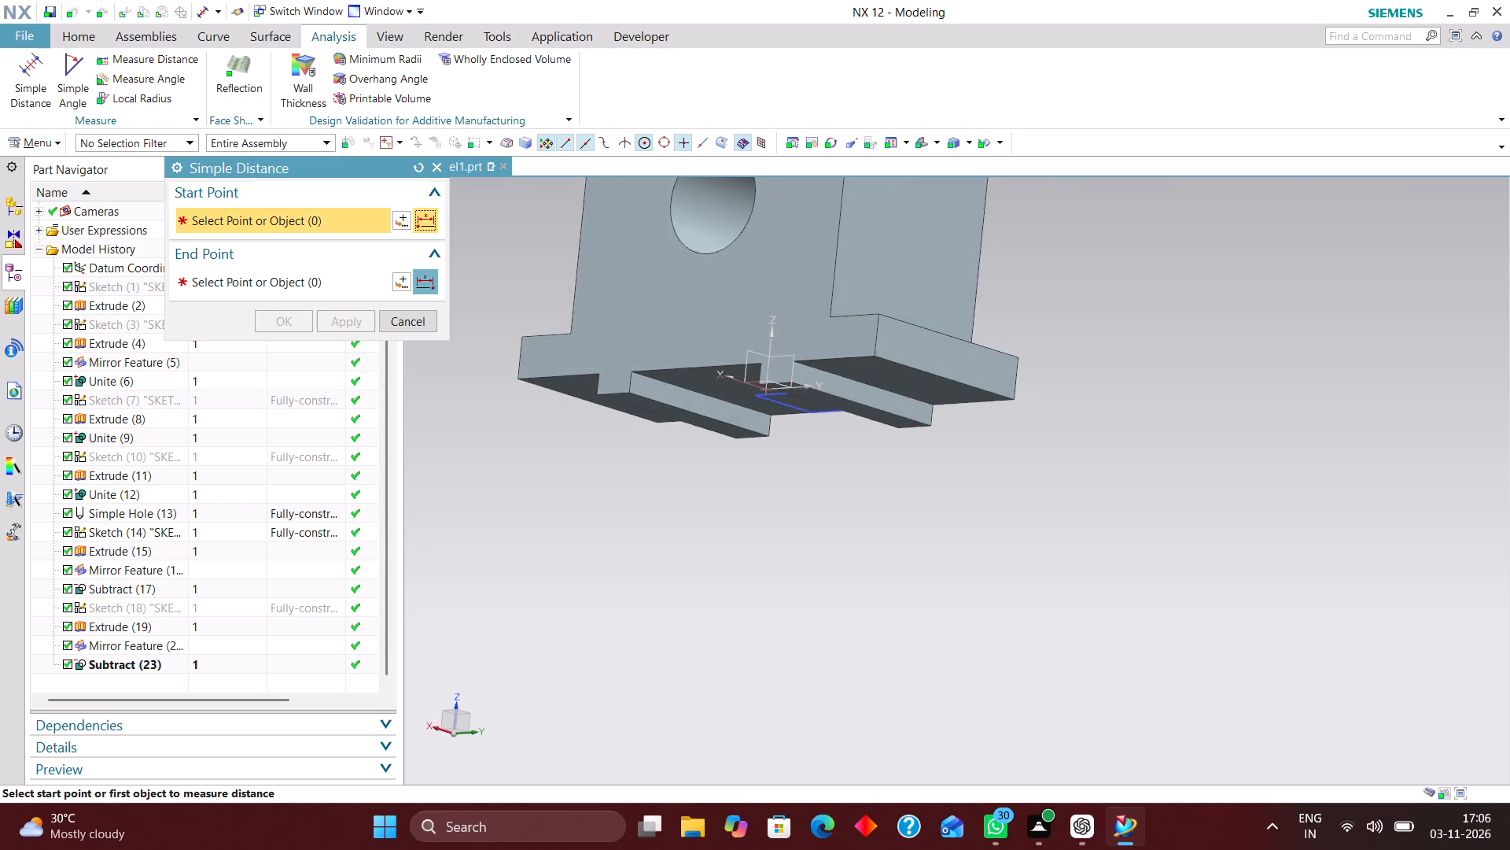
scroll(819, 386, up, 5)
click(783, 377)
click(1068, 275)
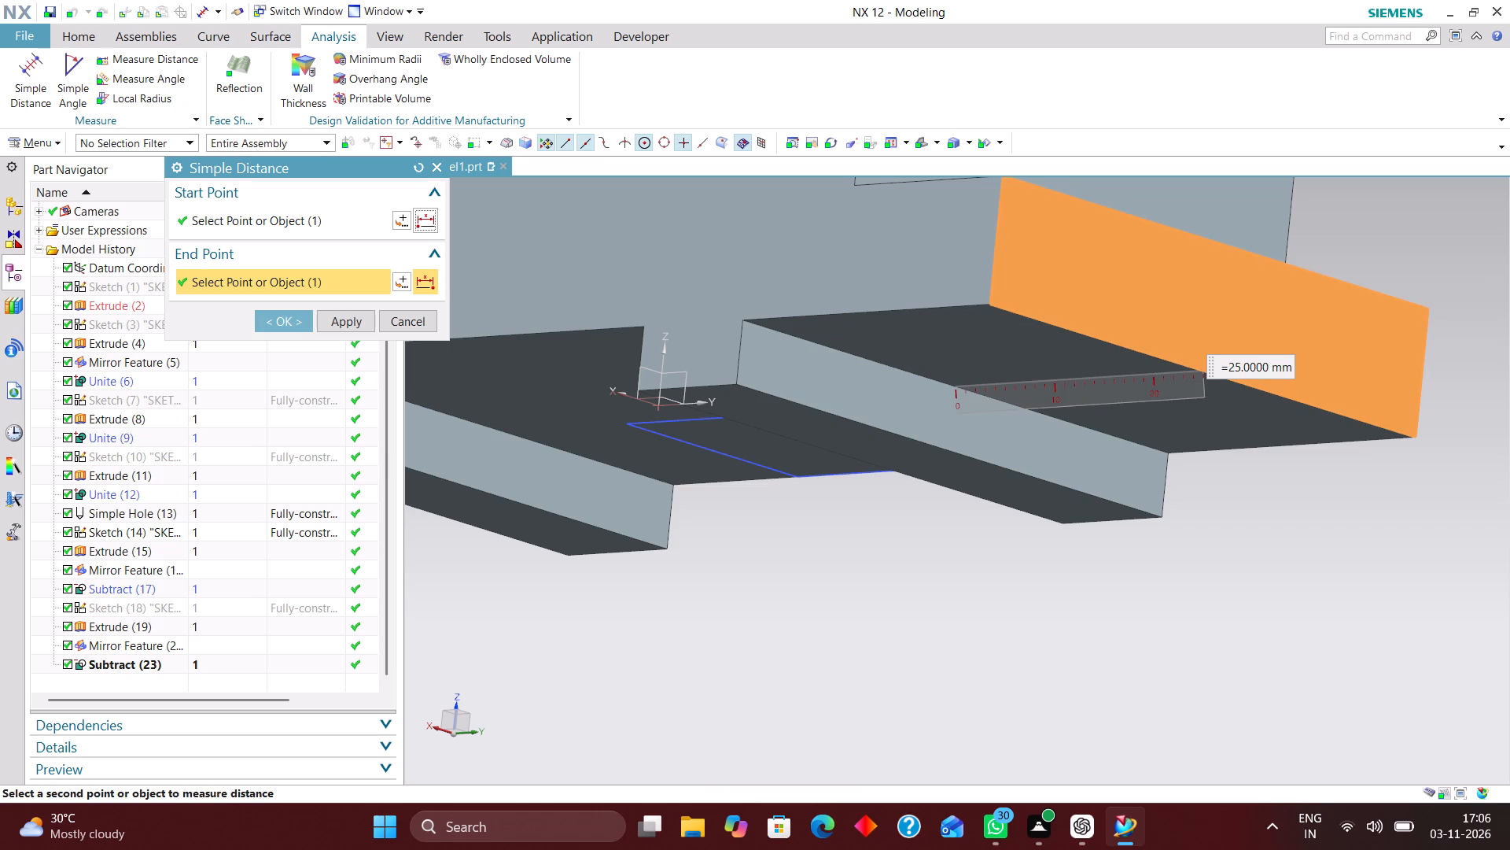
Measure the foot's height from its bottom face to the underside of the base between the feet.
click(414, 169)
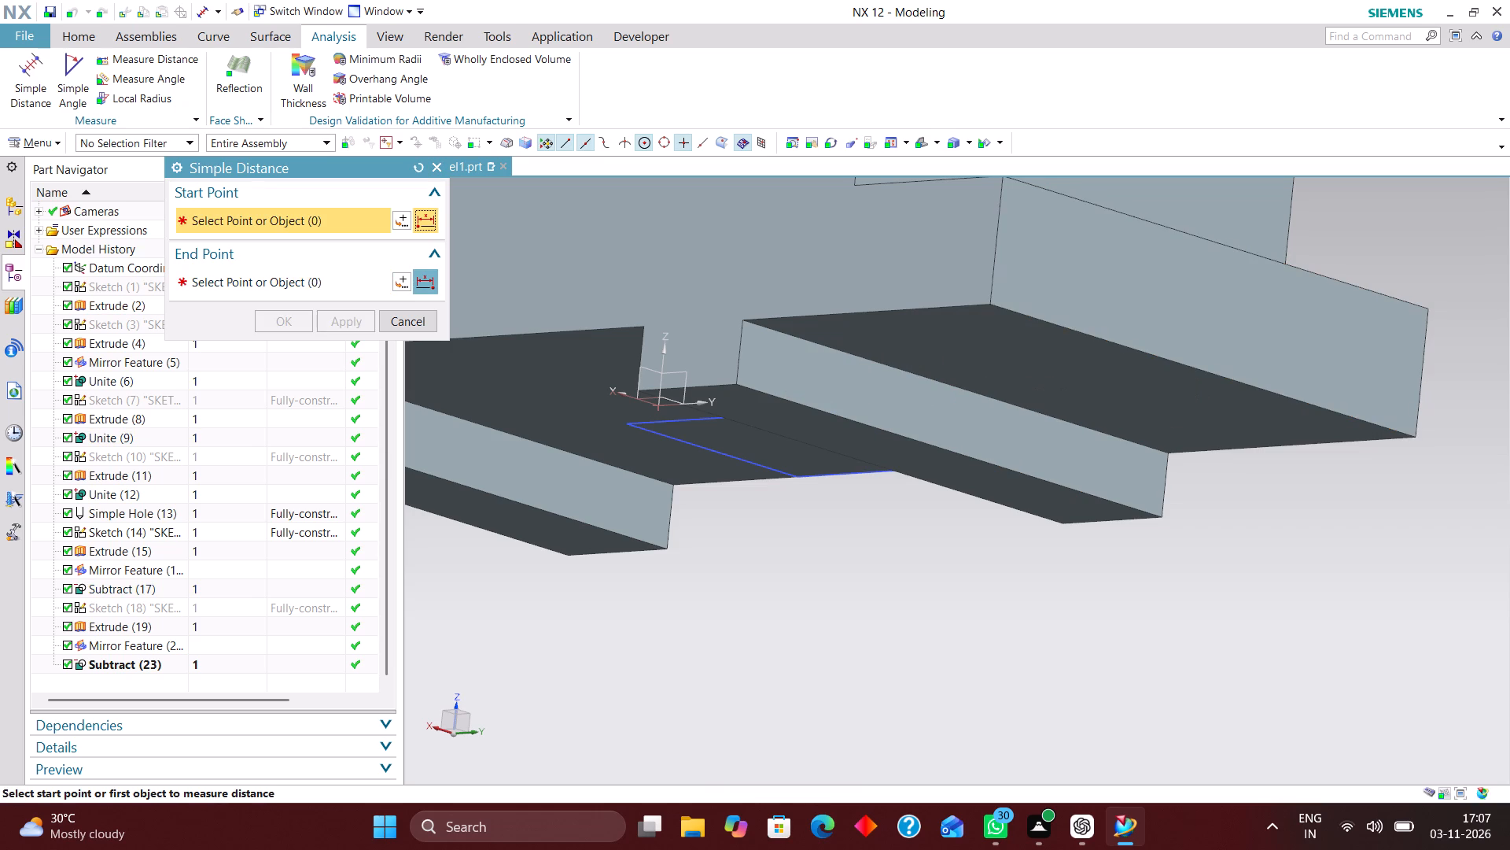
middle_drag(756, 429, 830, 399)
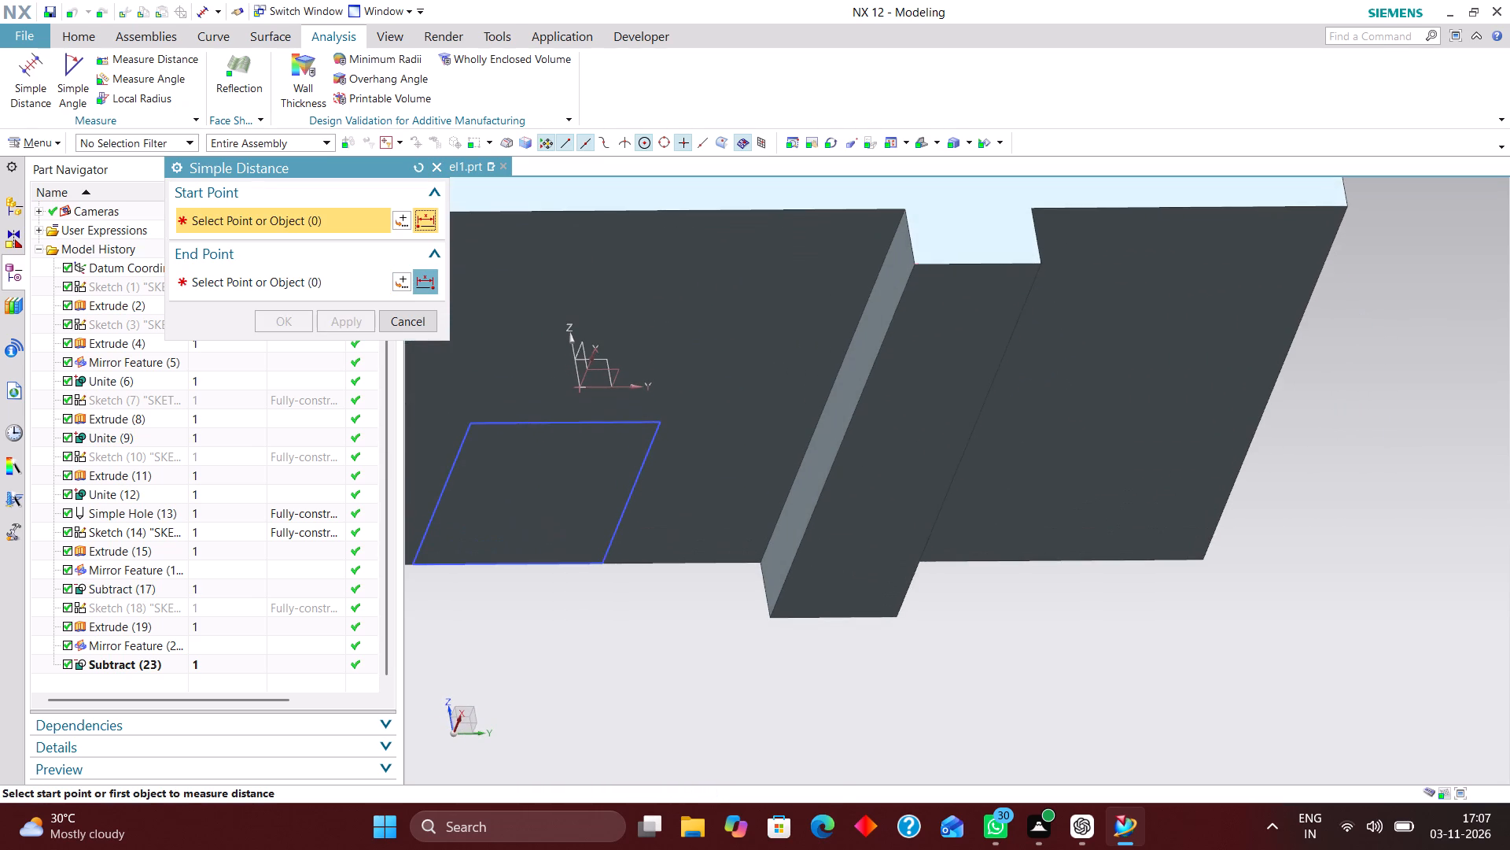
click(943, 358)
middle_drag(868, 527, 871, 575)
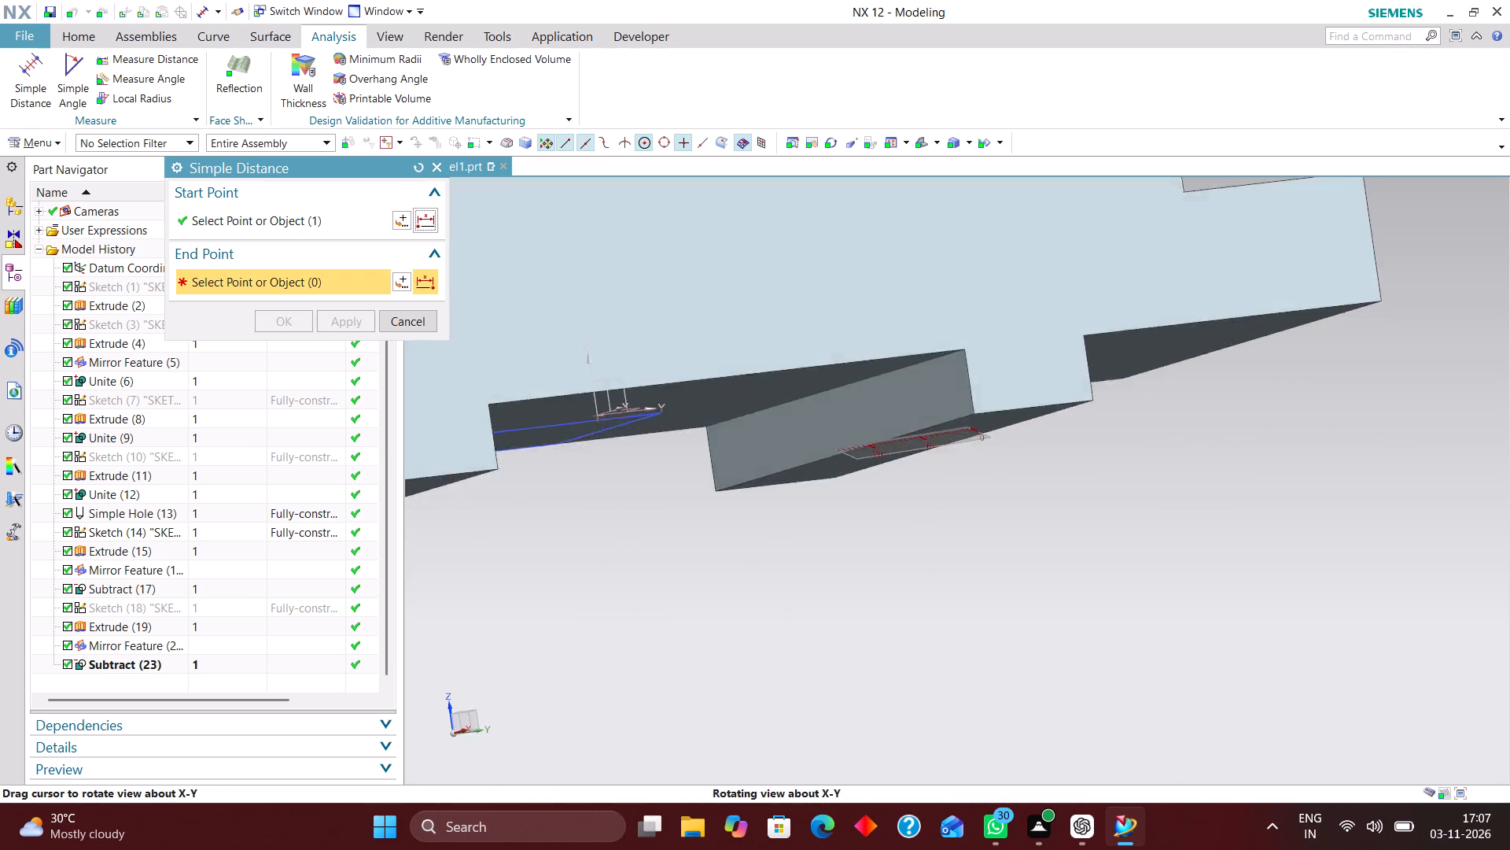
middle_drag(871, 575, 876, 564)
click(863, 315)
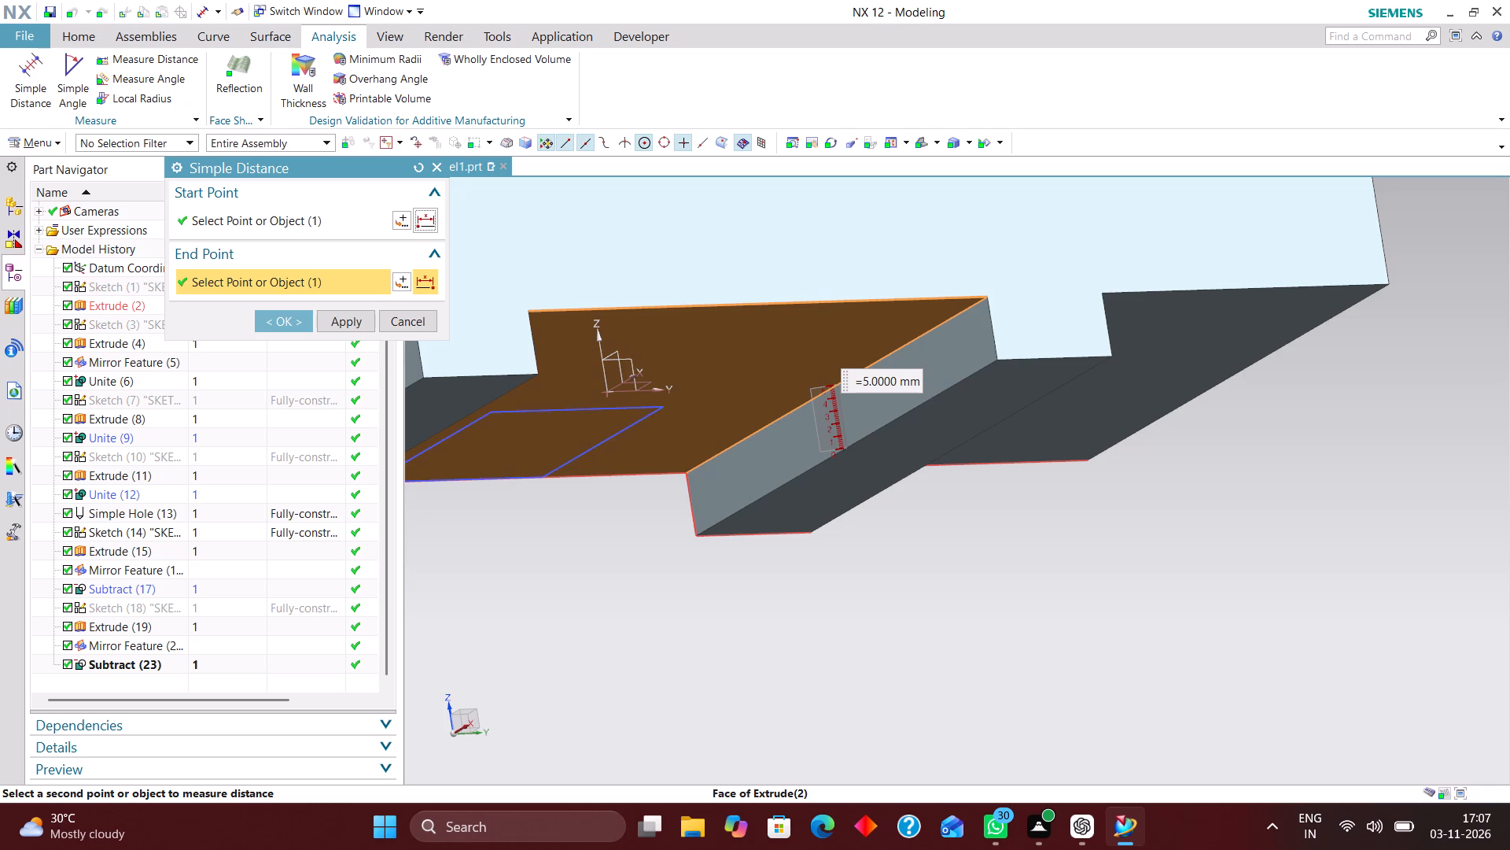
click(412, 324)
Hide the rectangular pocket sketch showing beneath the base, keeping the solid body displayed.
scroll(994, 487, down, 3)
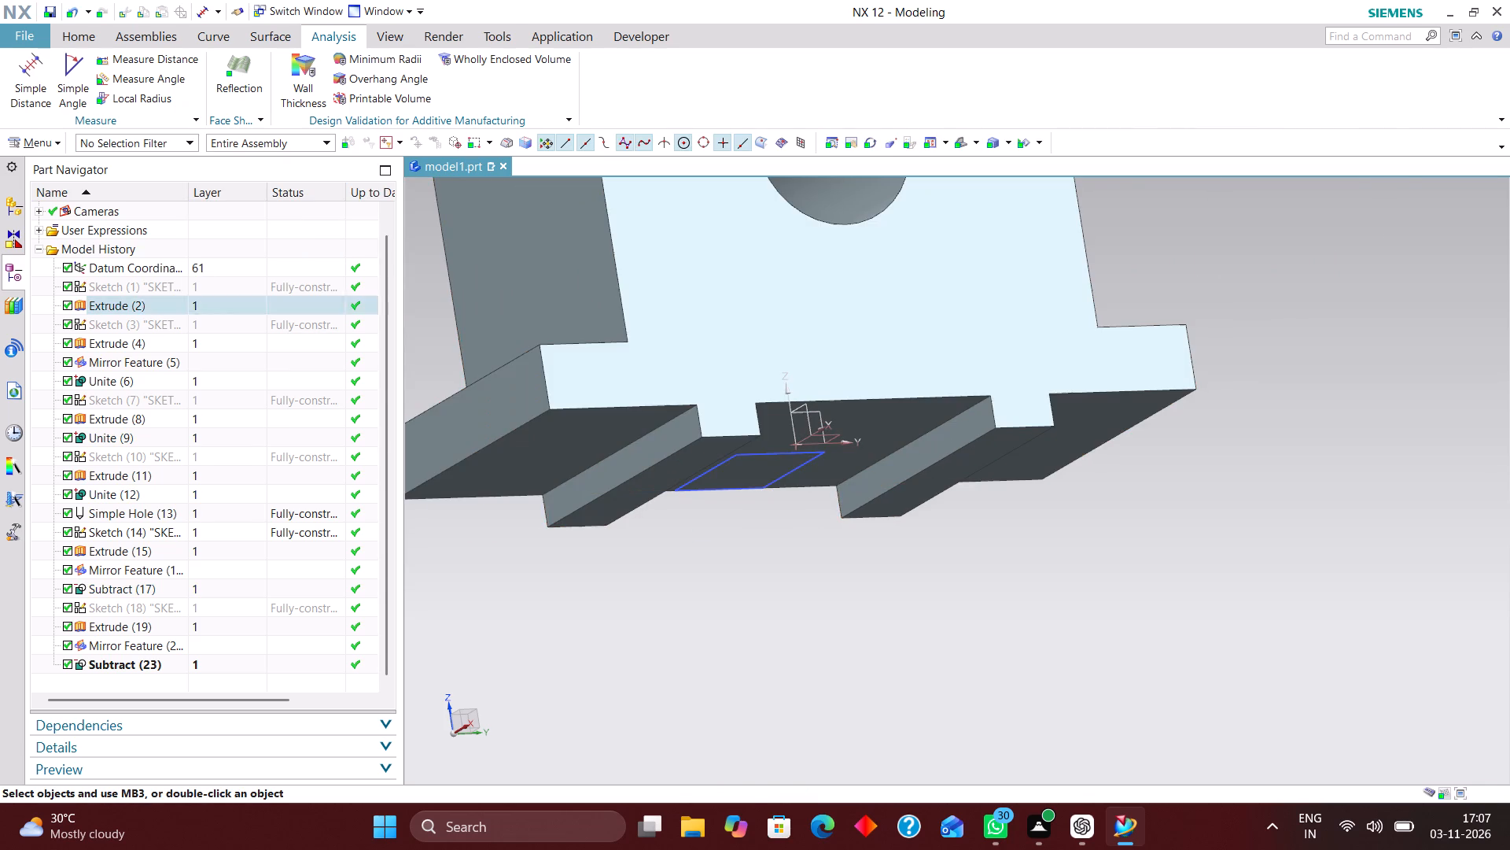
right_drag(774, 463, 810, 618)
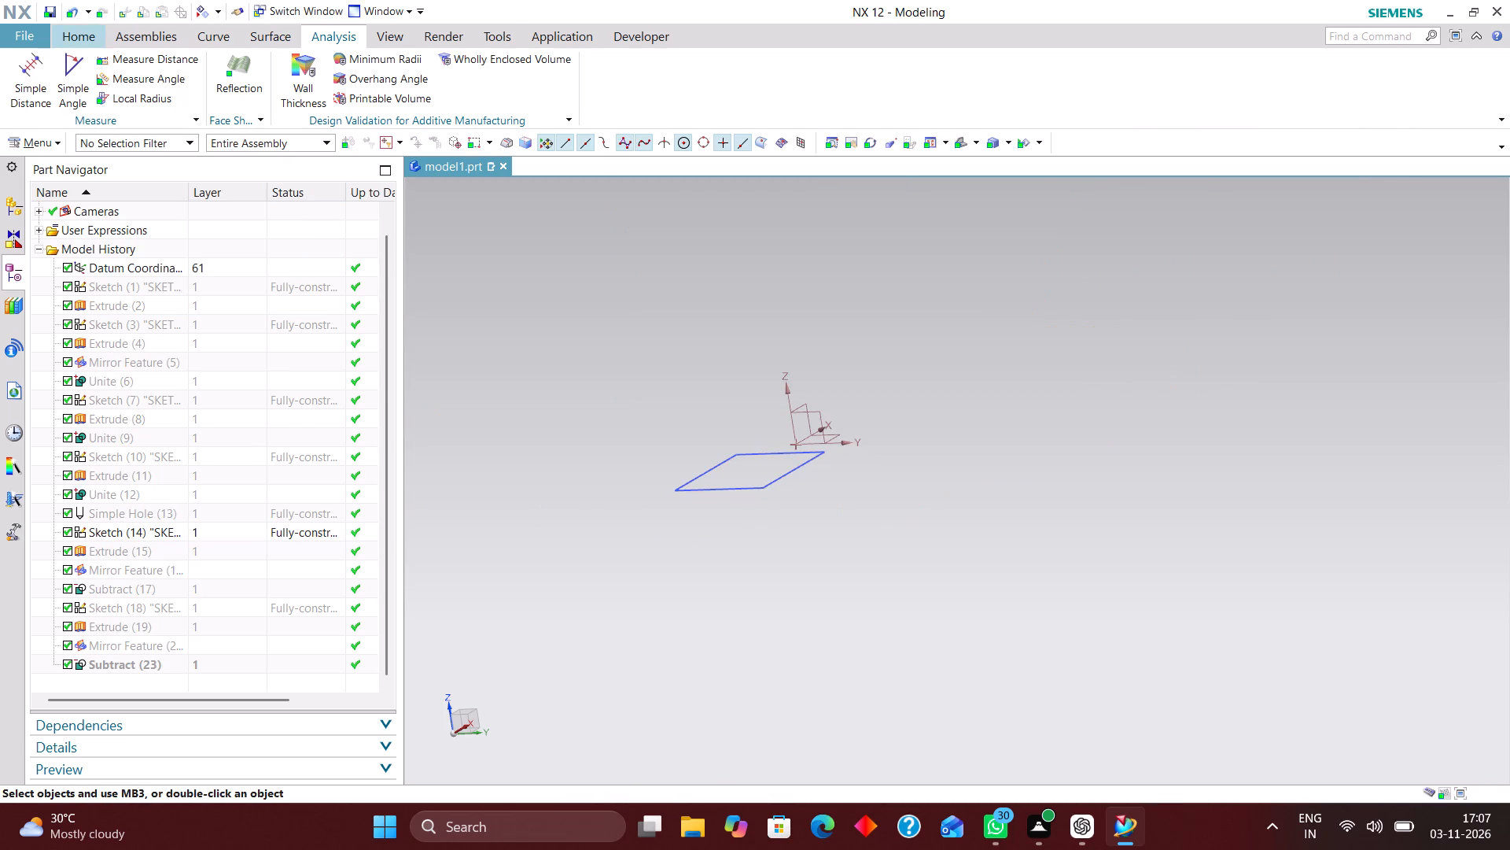
click(68, 13)
right_drag(775, 451, 778, 498)
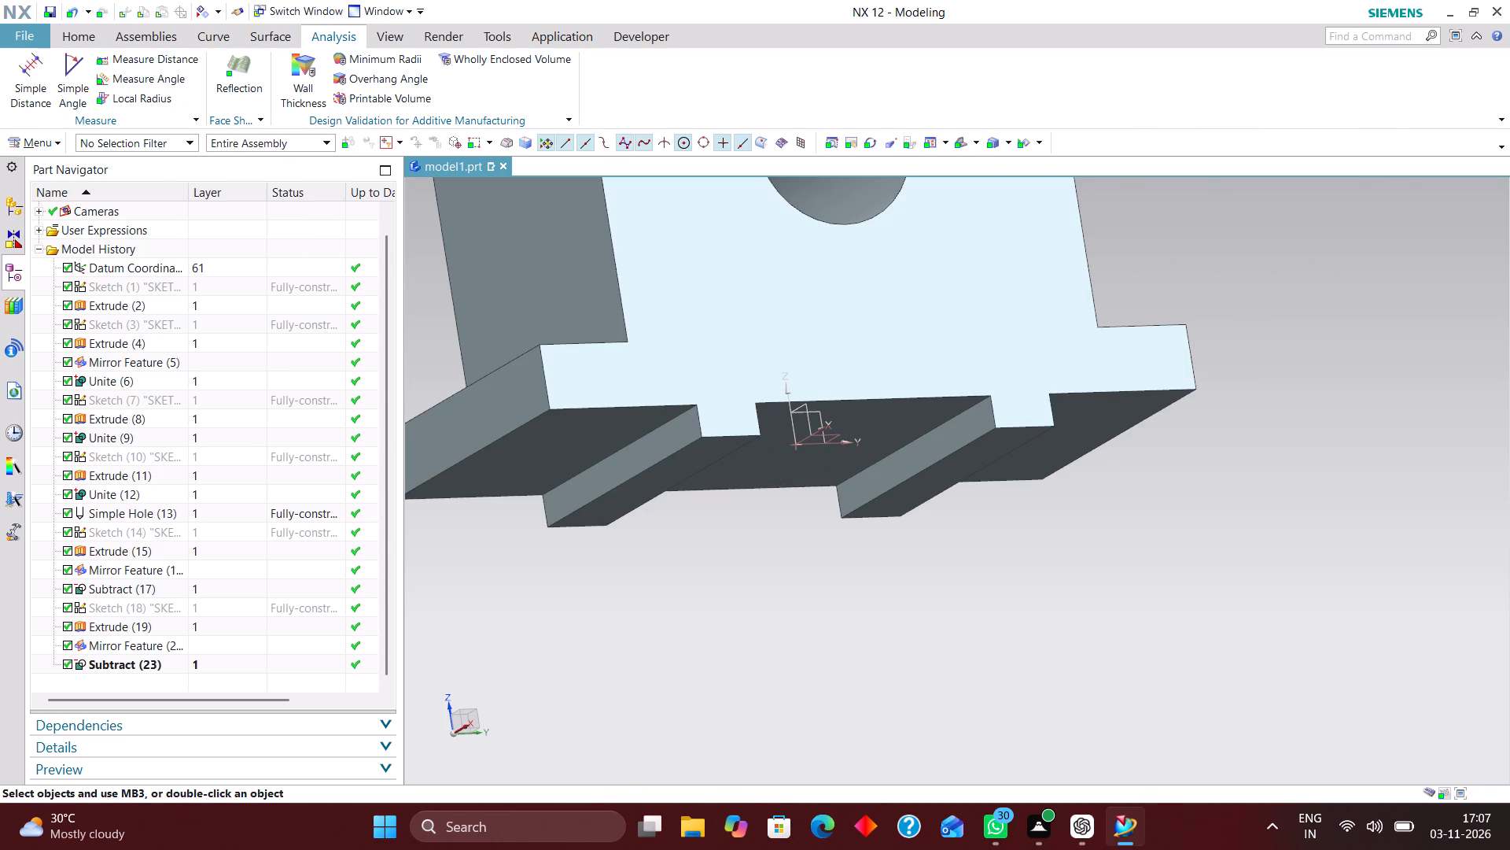
Inspect the whole fixture from several angles, including trimetric and isometric views.
middle_drag(841, 487, 843, 531)
scroll(843, 469, down, 4)
scroll(882, 390, up, 2)
middle_drag(966, 403, 958, 405)
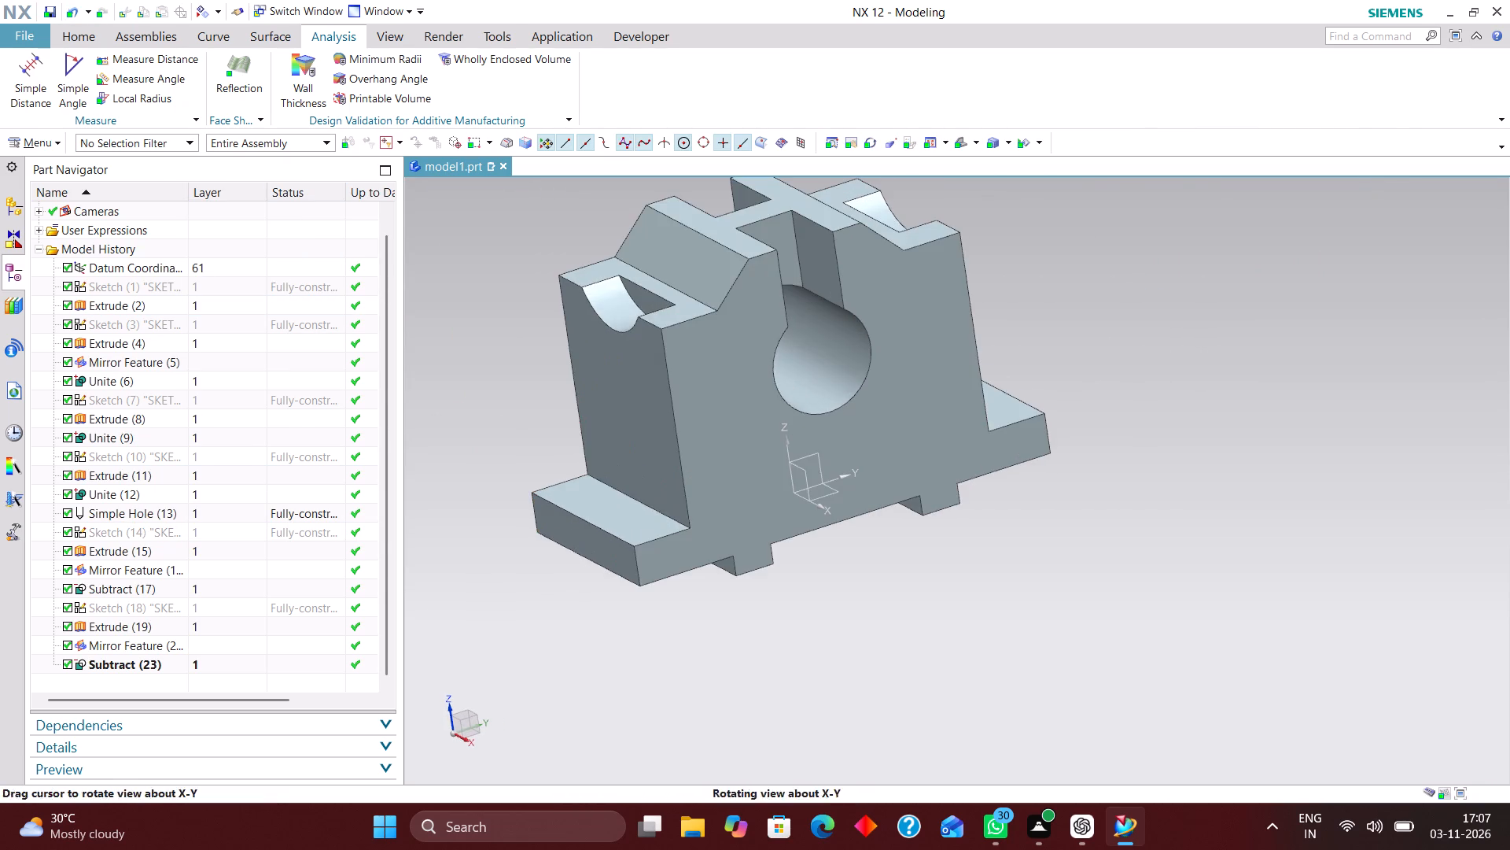
middle_drag(958, 405, 979, 415)
scroll(979, 415, up, 1)
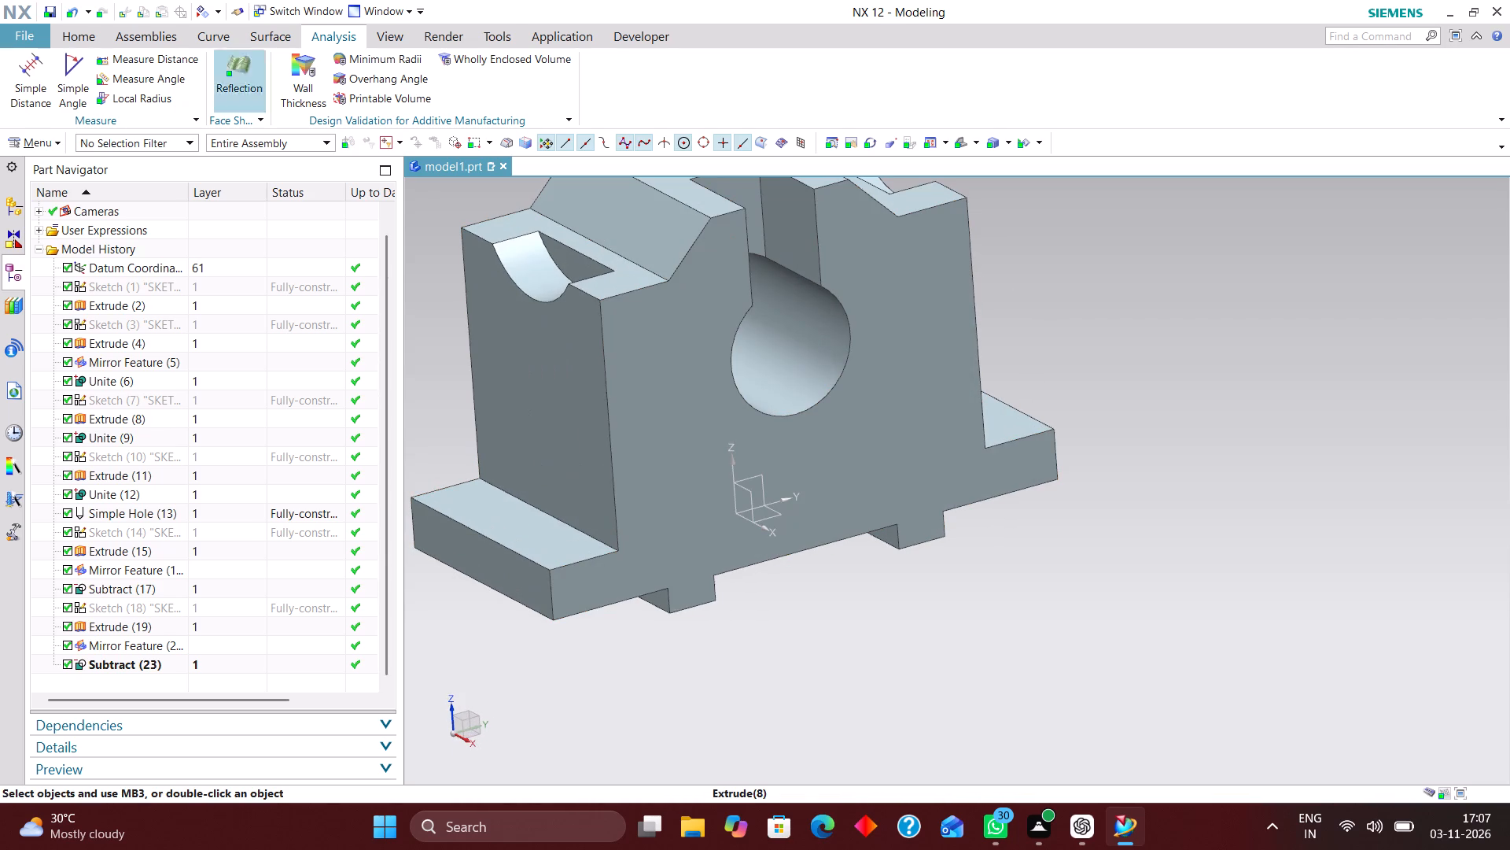
click(76, 40)
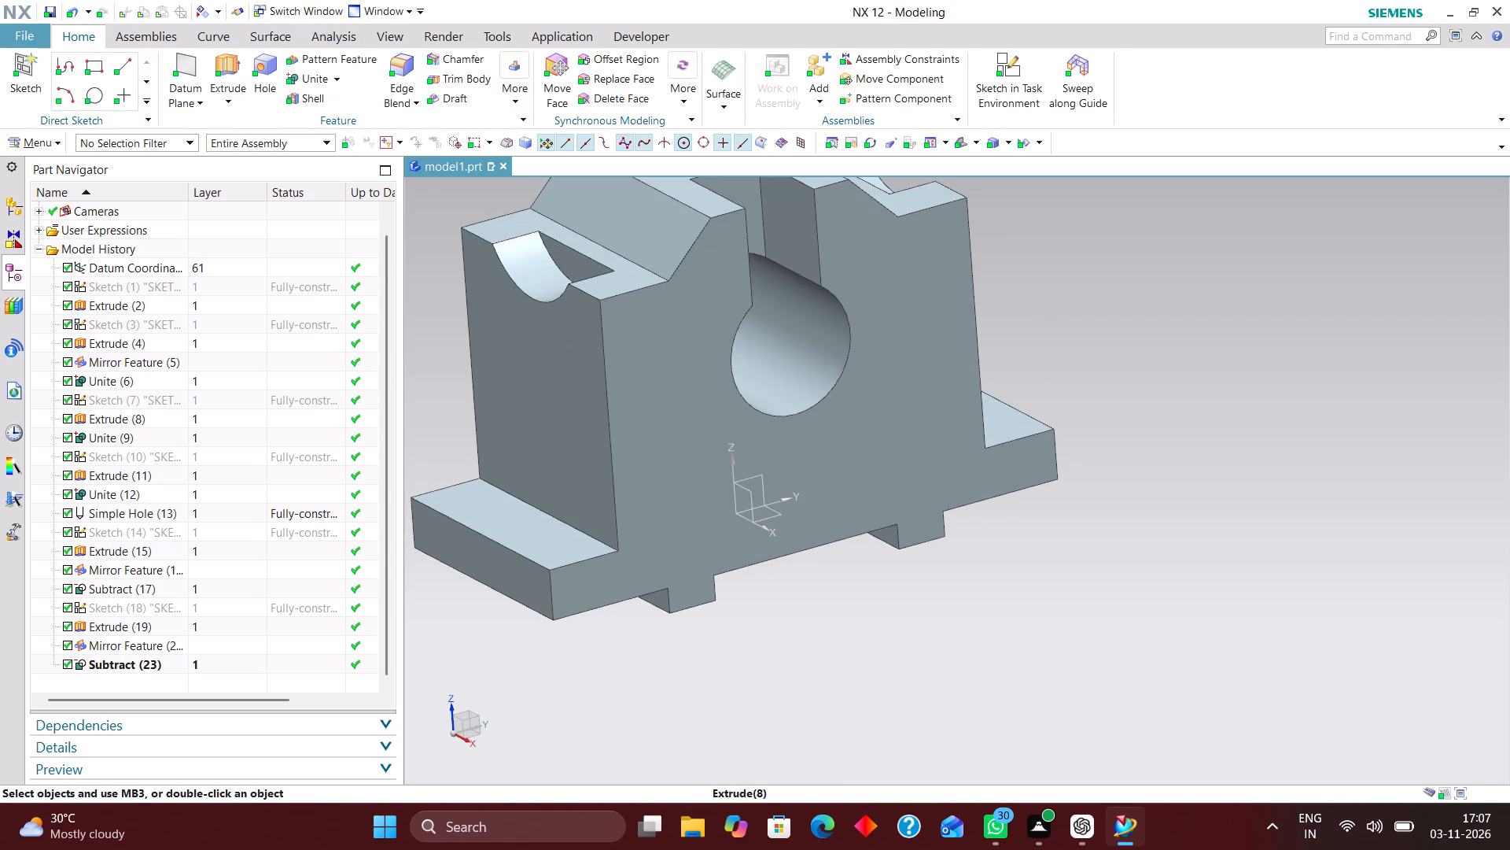
click(963, 142)
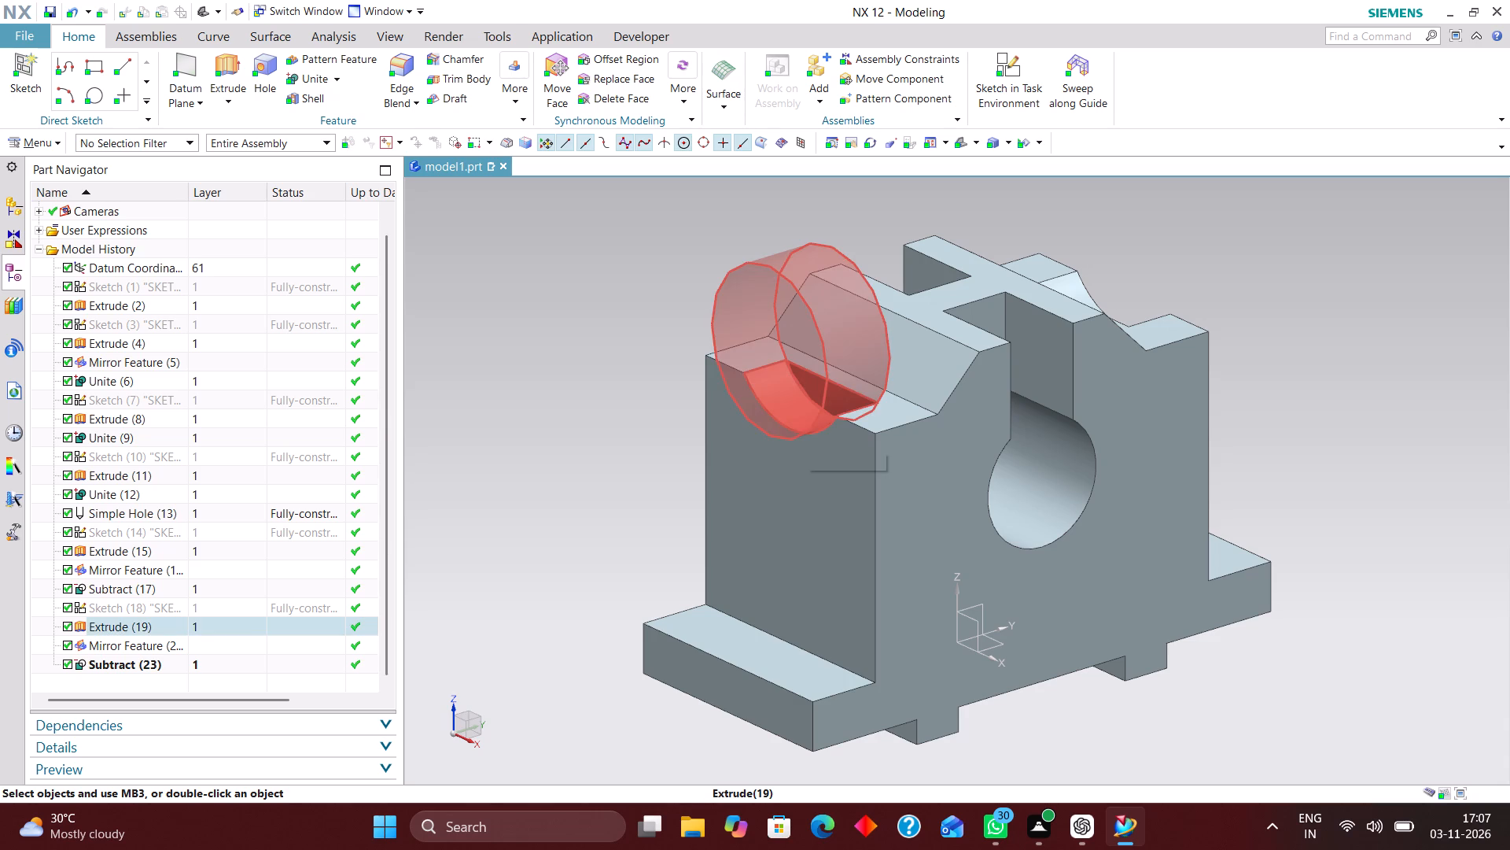
key(End)
key(End)
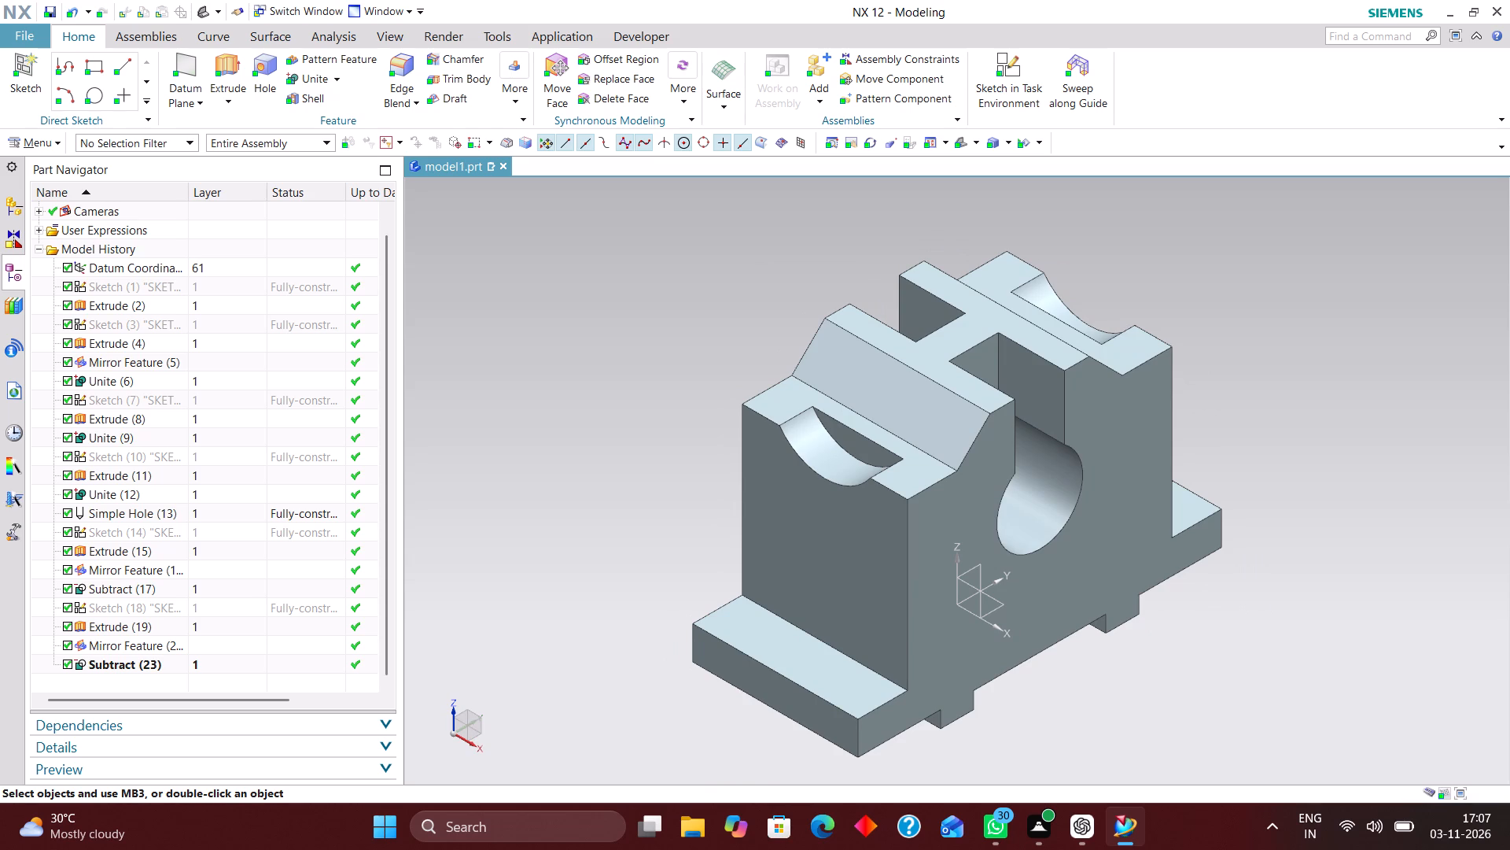
Measure the distance from a foot's lower inner edge to the upper face of the trapezoidal top.
click(325, 32)
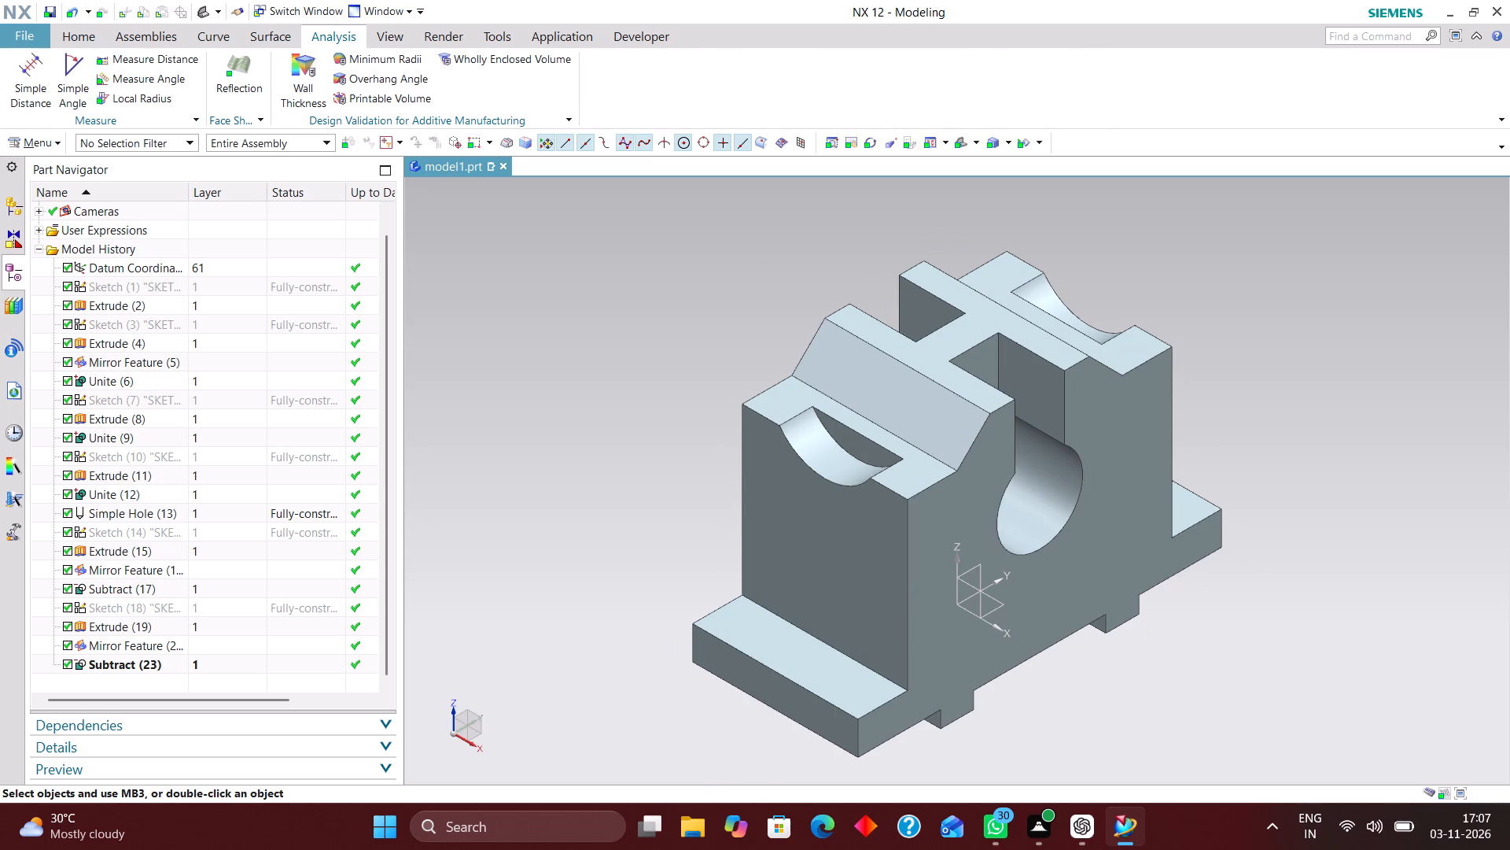
click(42, 76)
middle_drag(1100, 676, 1092, 634)
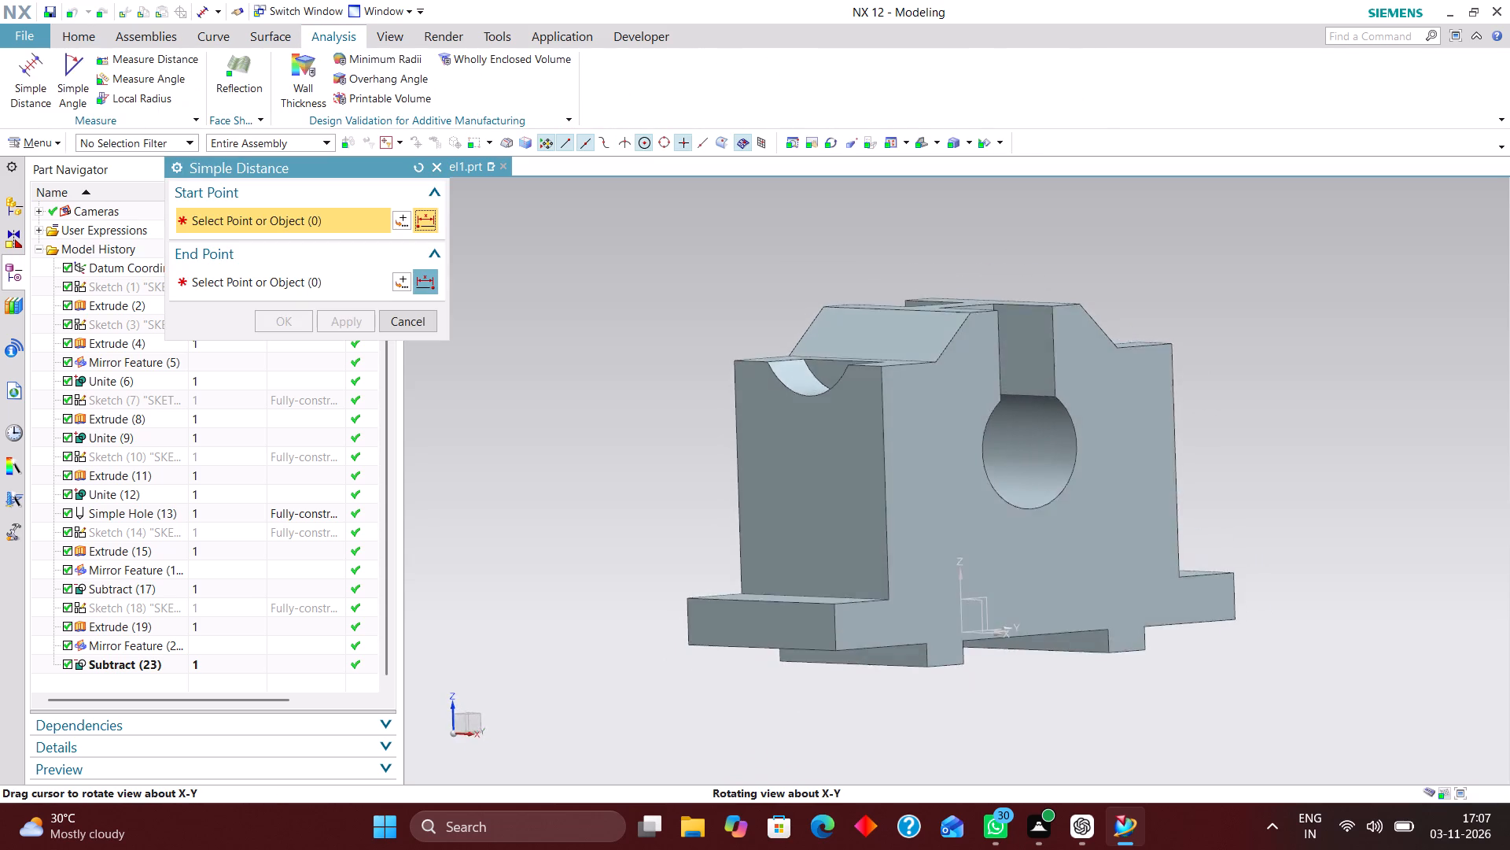
middle_drag(1092, 634, 1095, 617)
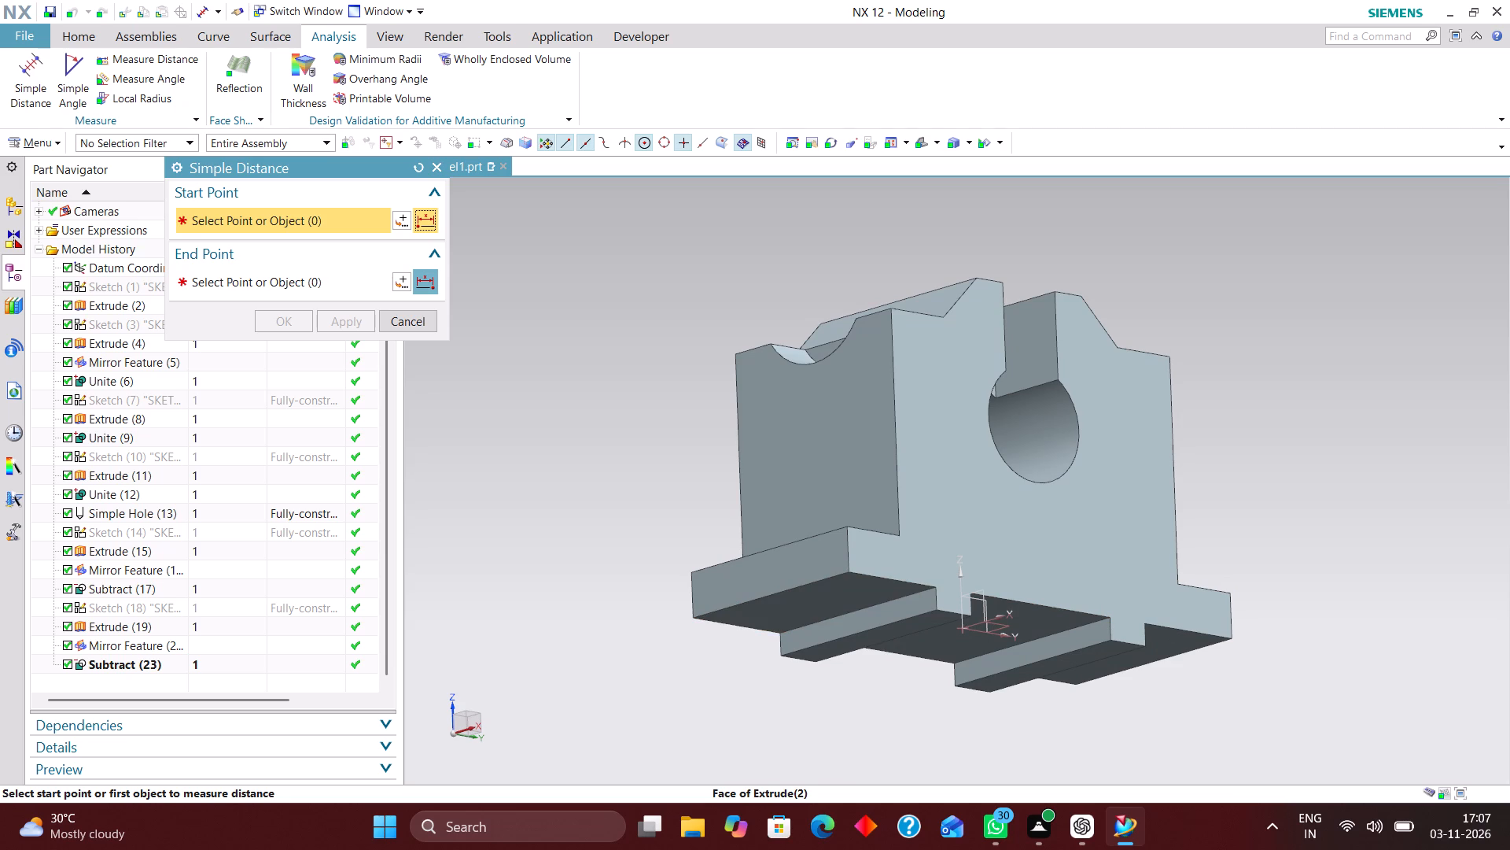
click(937, 619)
middle_drag(1015, 610, 1021, 689)
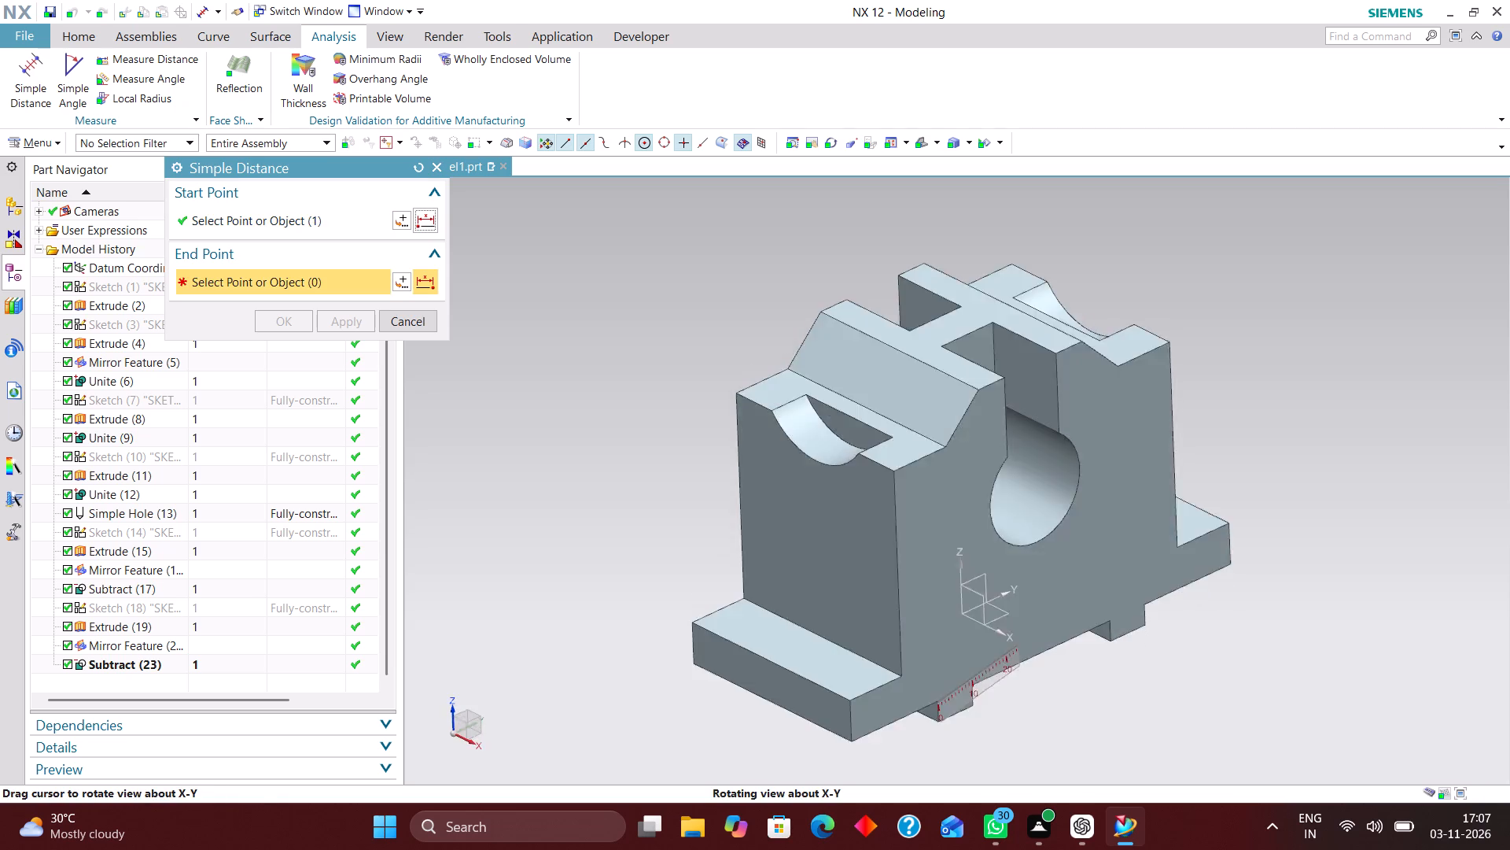
middle_drag(1021, 689, 1023, 710)
scroll(1023, 711, up, 1)
click(983, 455)
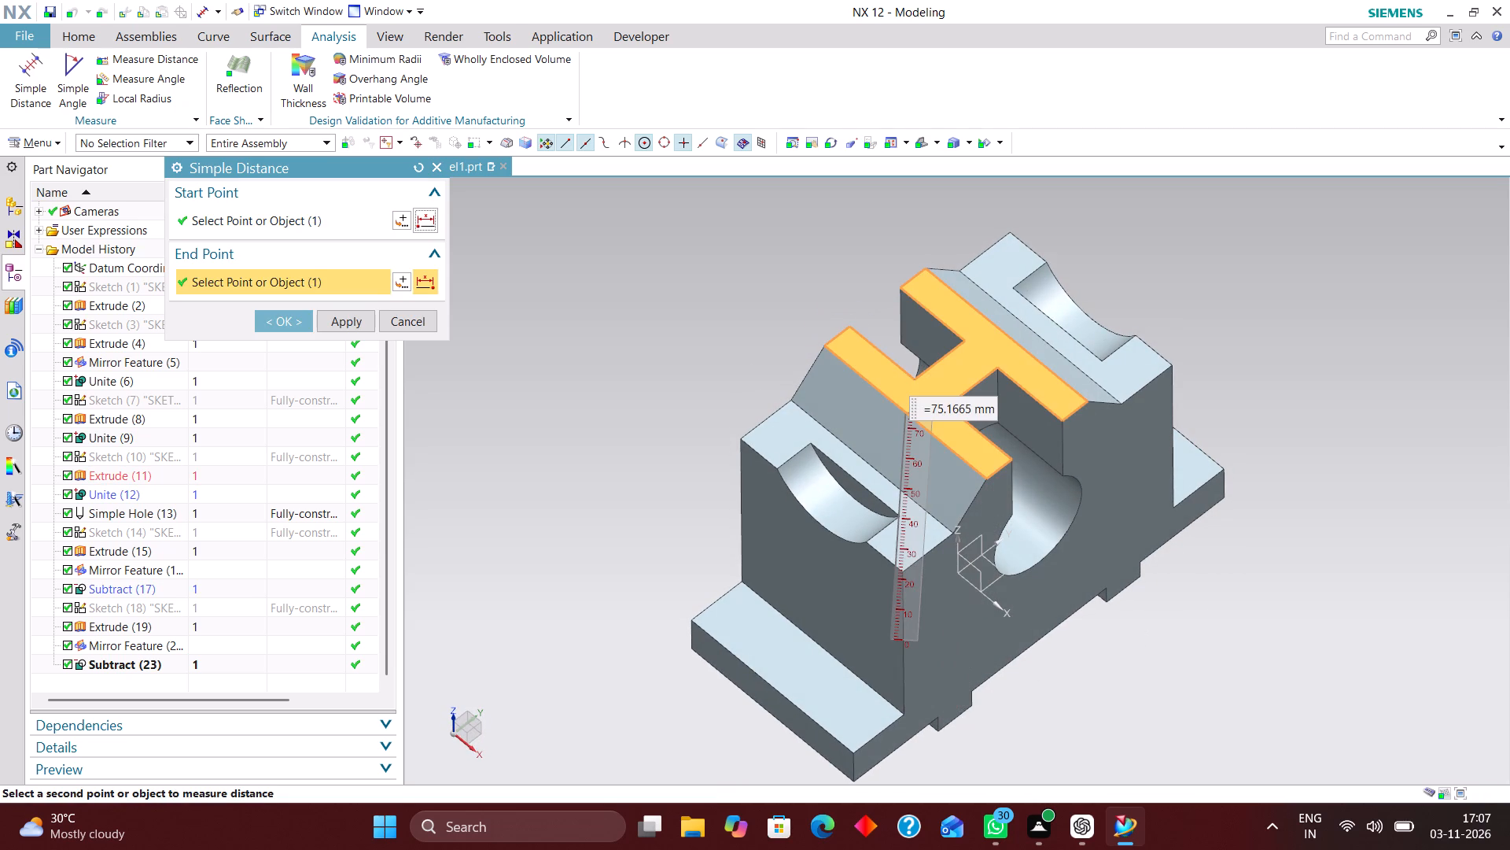
Examine how the foot-to-top measurement runs across the fixture from the front, rear and oblique views.
middle_drag(1128, 667, 1059, 634)
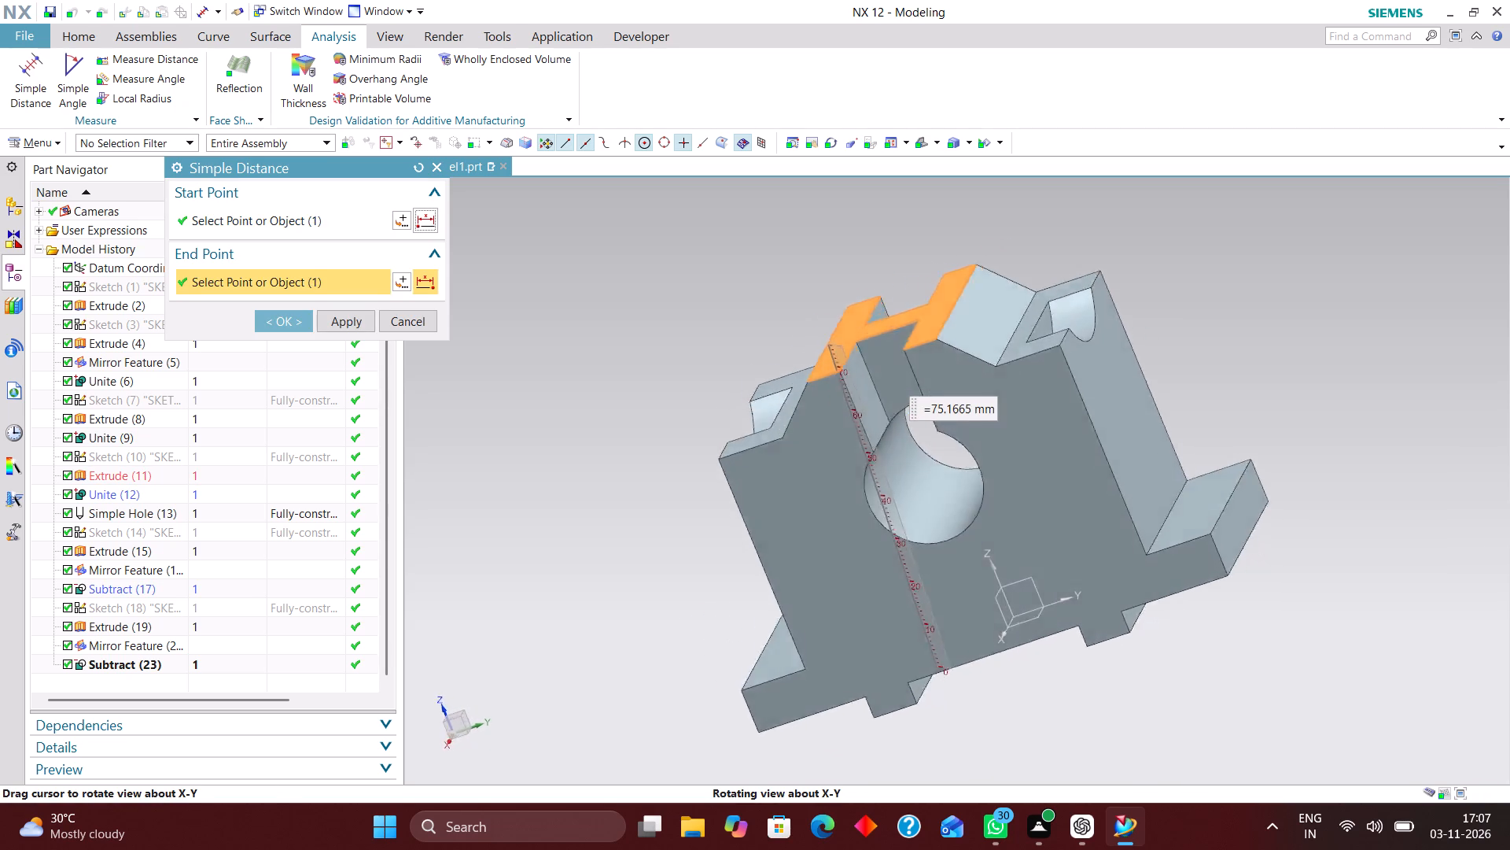
middle_drag(1059, 634, 1059, 623)
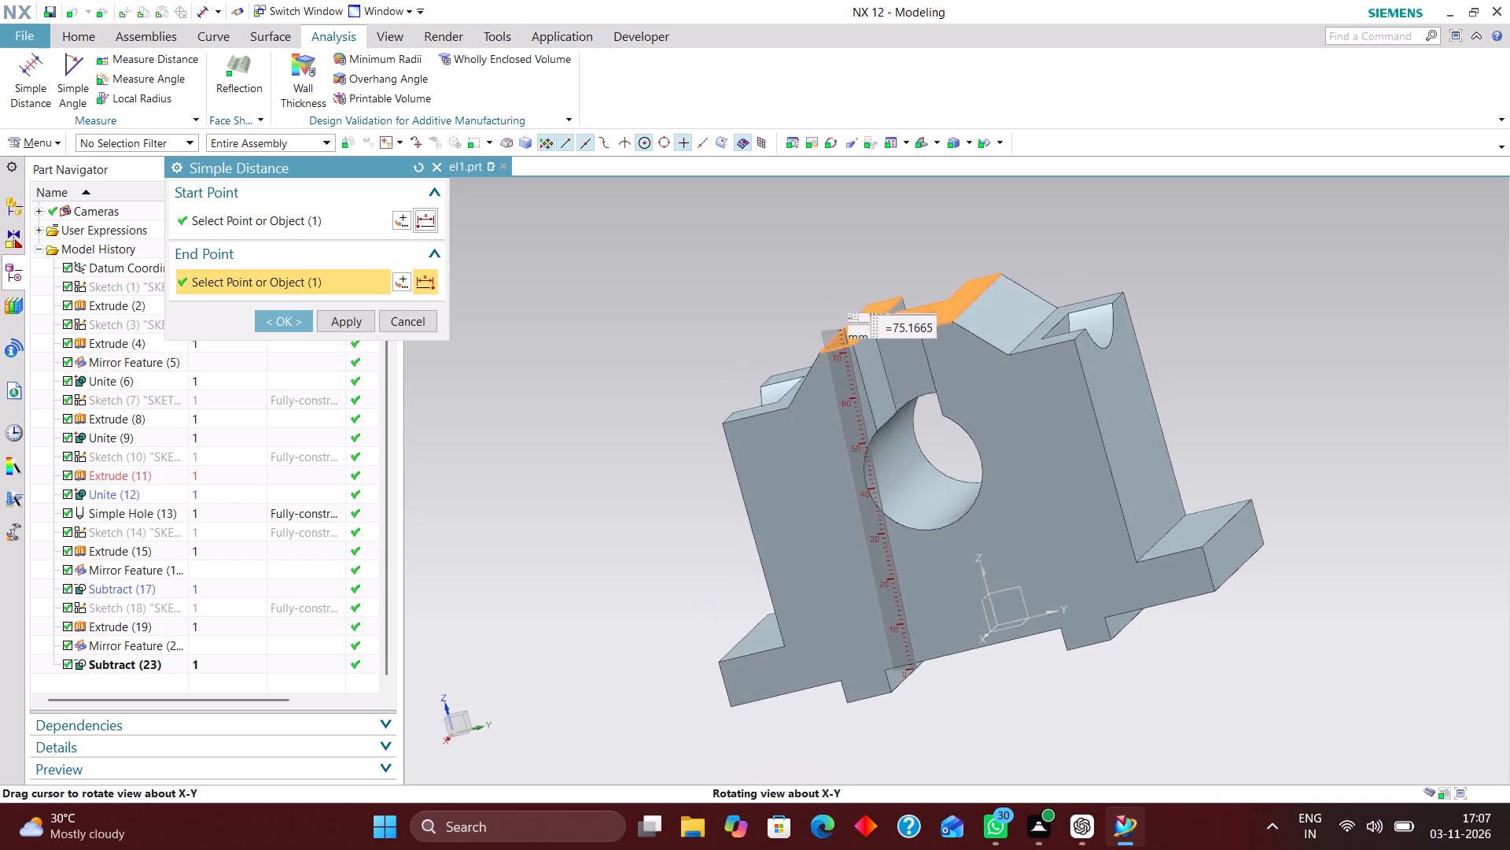
middle_drag(1059, 623, 1070, 611)
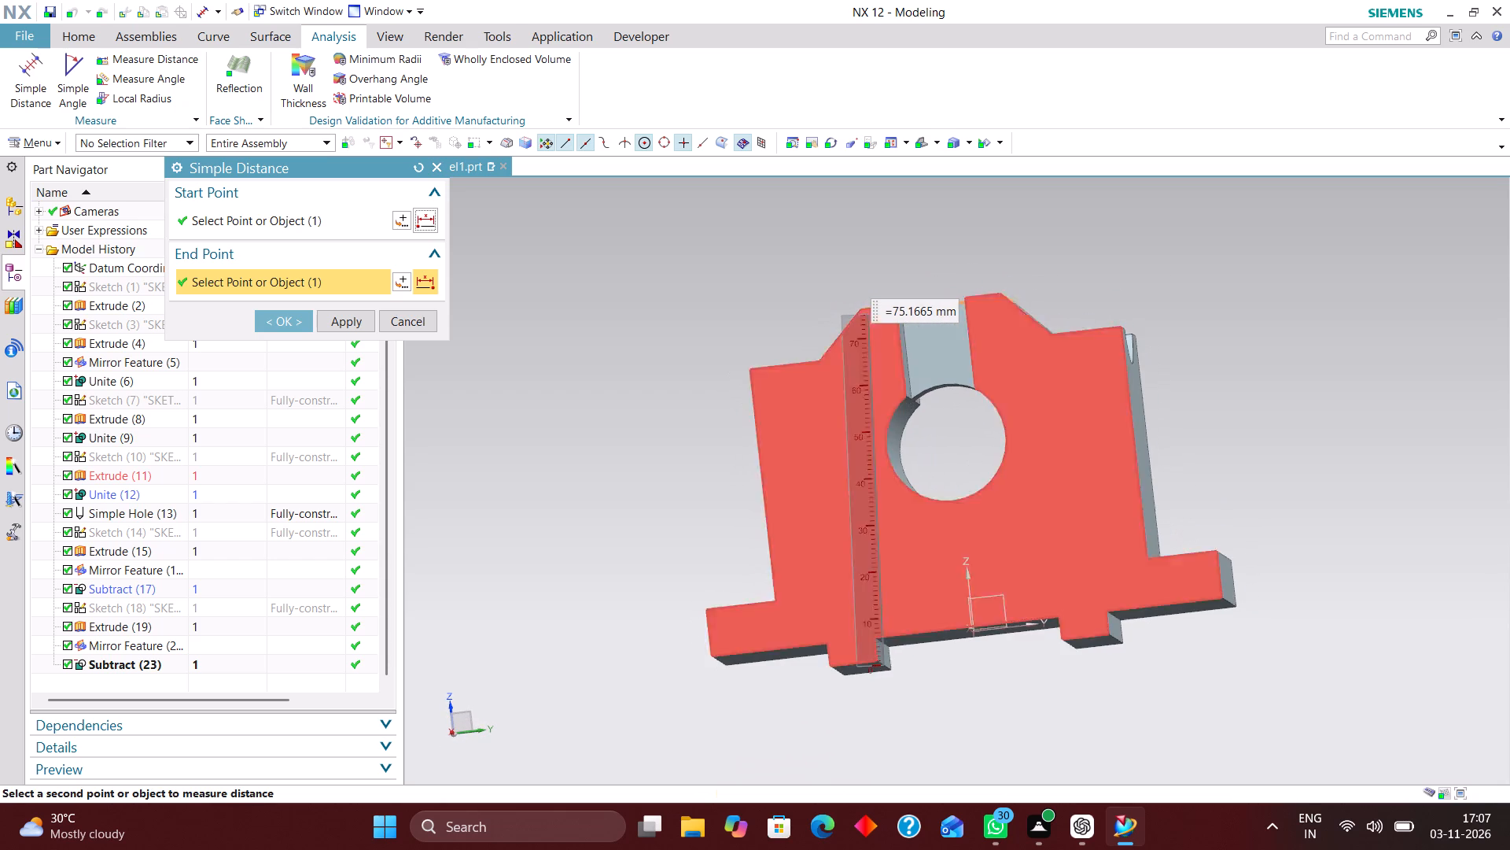
right_drag(1331, 487, 1097, 476)
middle_drag(1080, 624, 1072, 489)
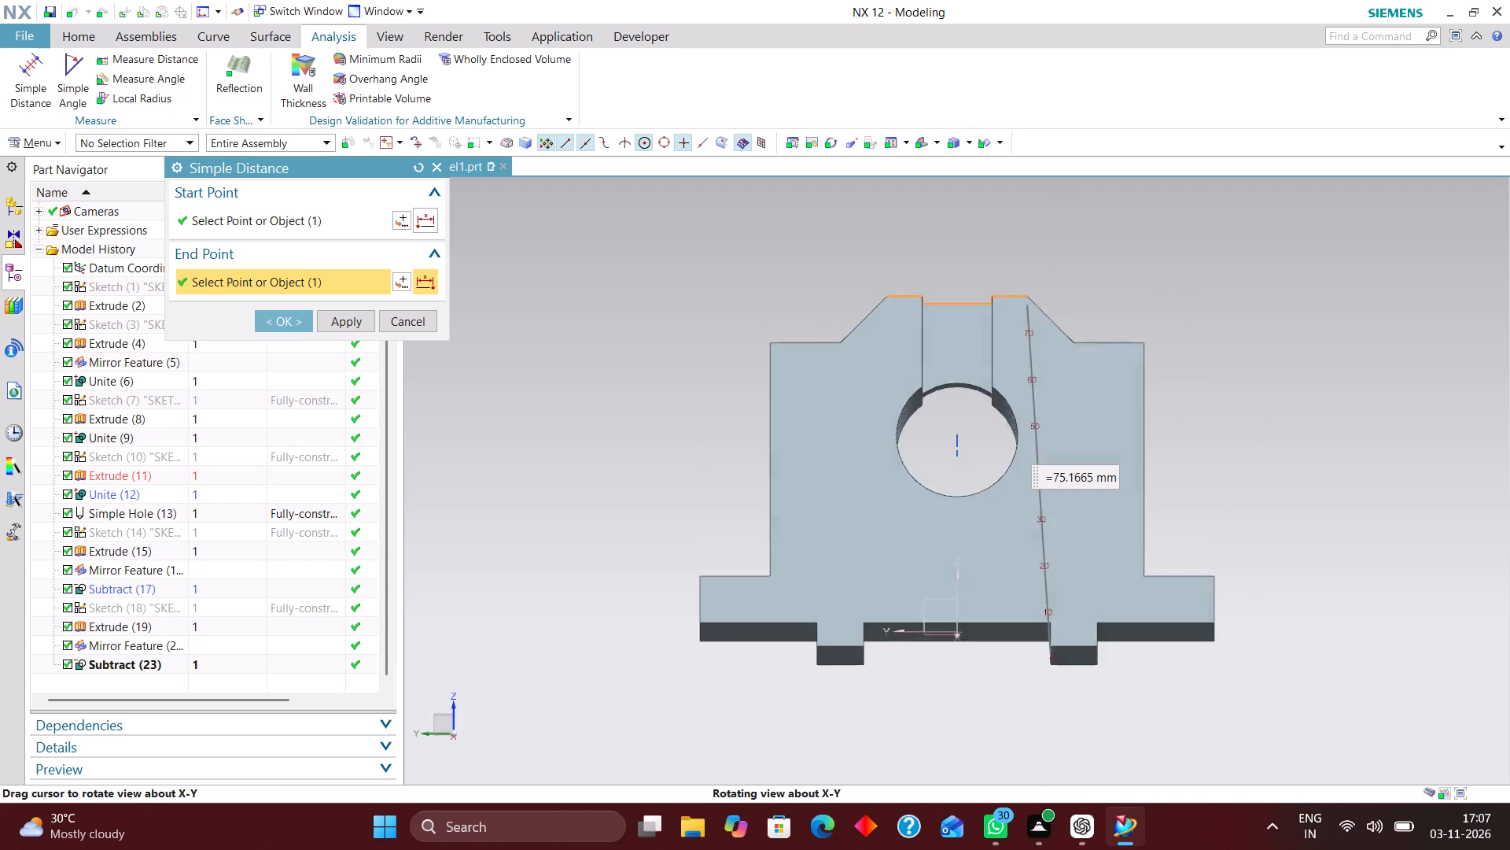
middle_drag(1072, 489, 875, 473)
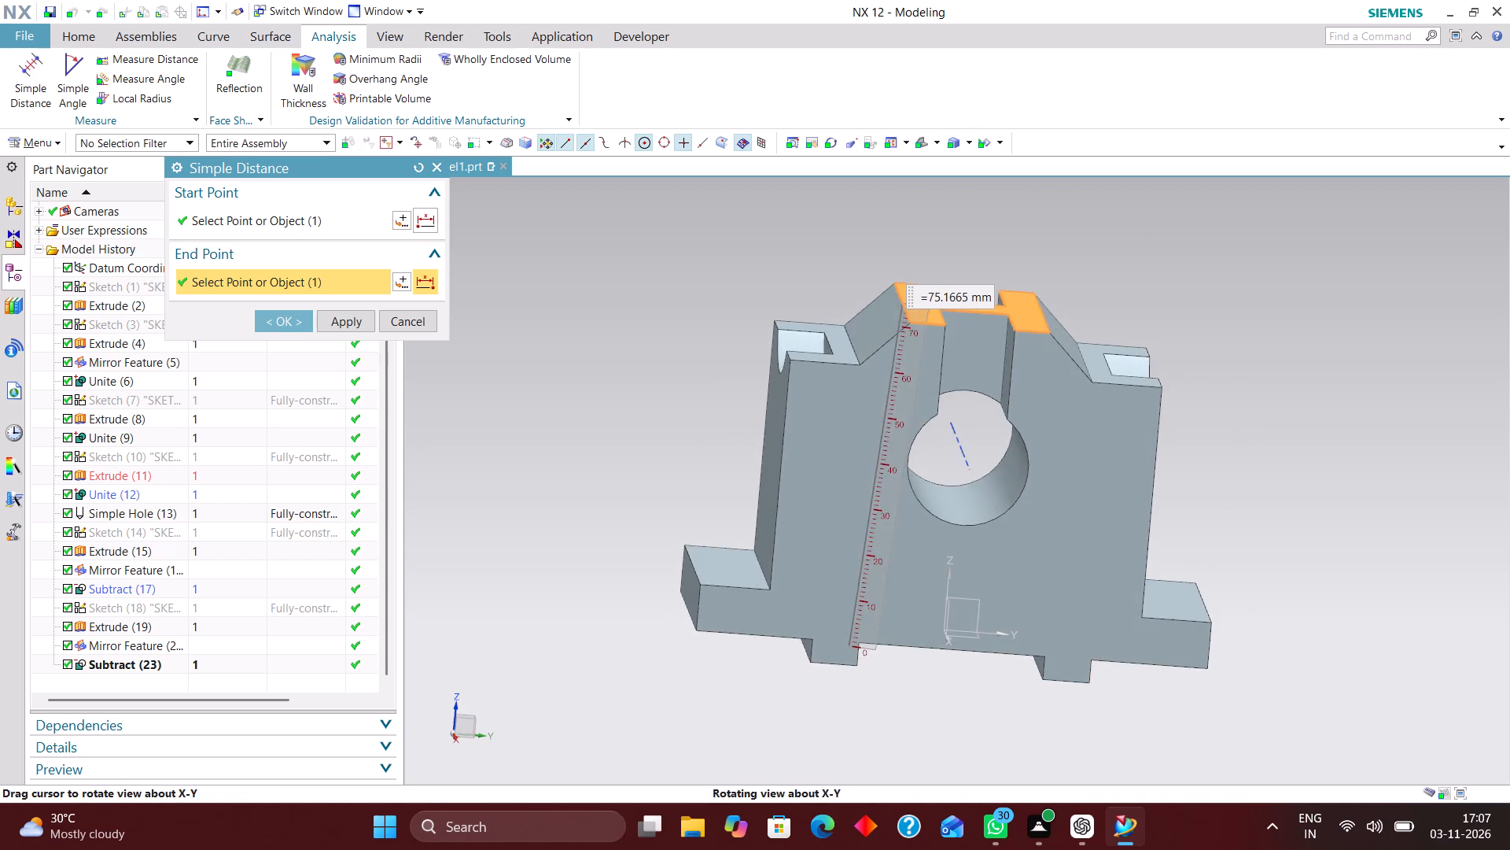
middle_drag(875, 473, 858, 465)
scroll(858, 465, up, 1)
Measure the height from a foot's bottom face to the top face of the block's shoulder beside the trapezoid.
click(416, 167)
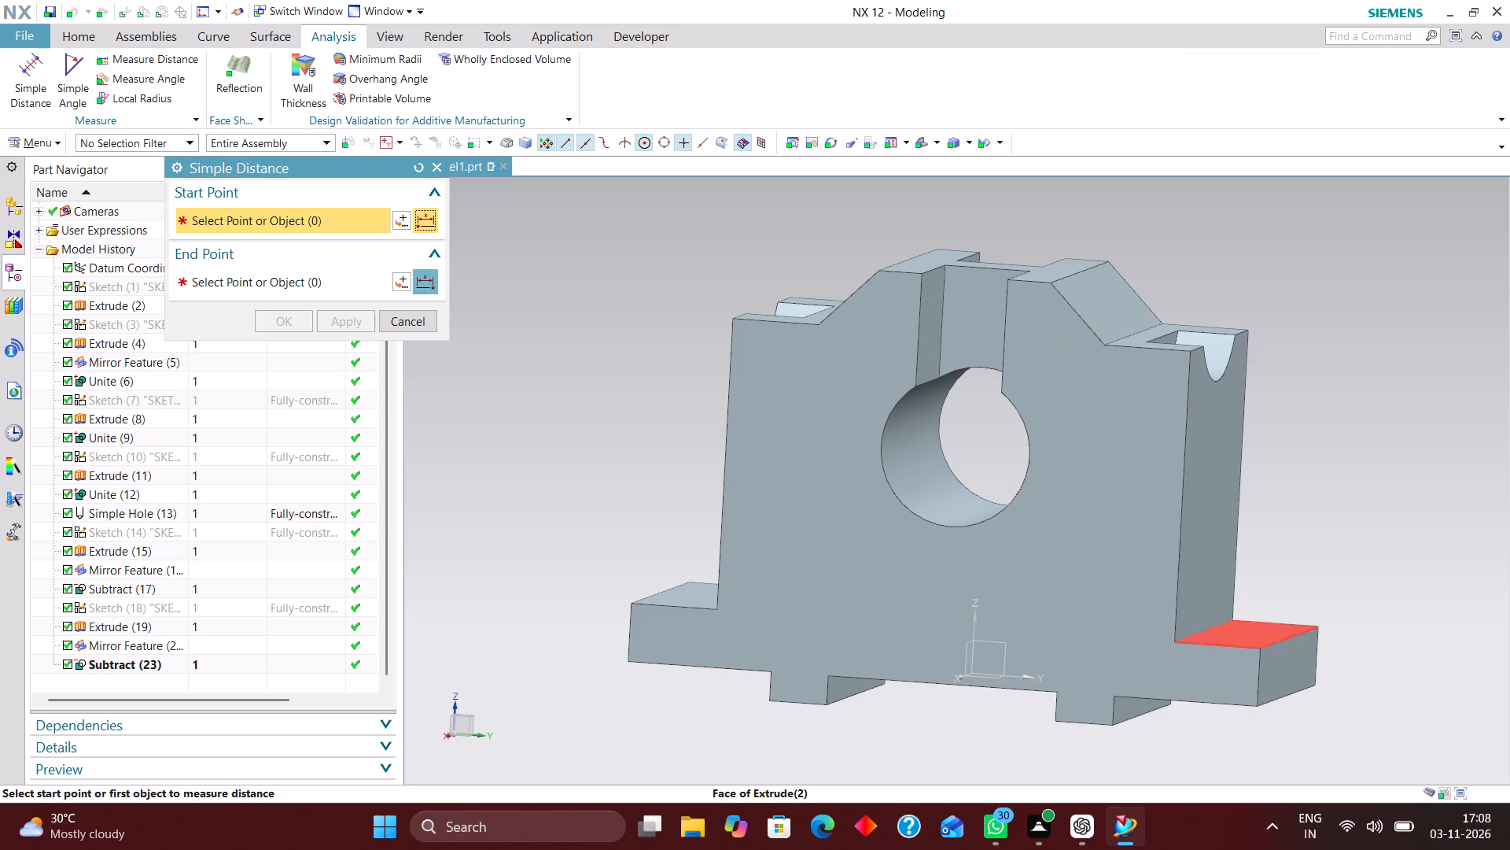
middle_drag(1118, 721, 1125, 679)
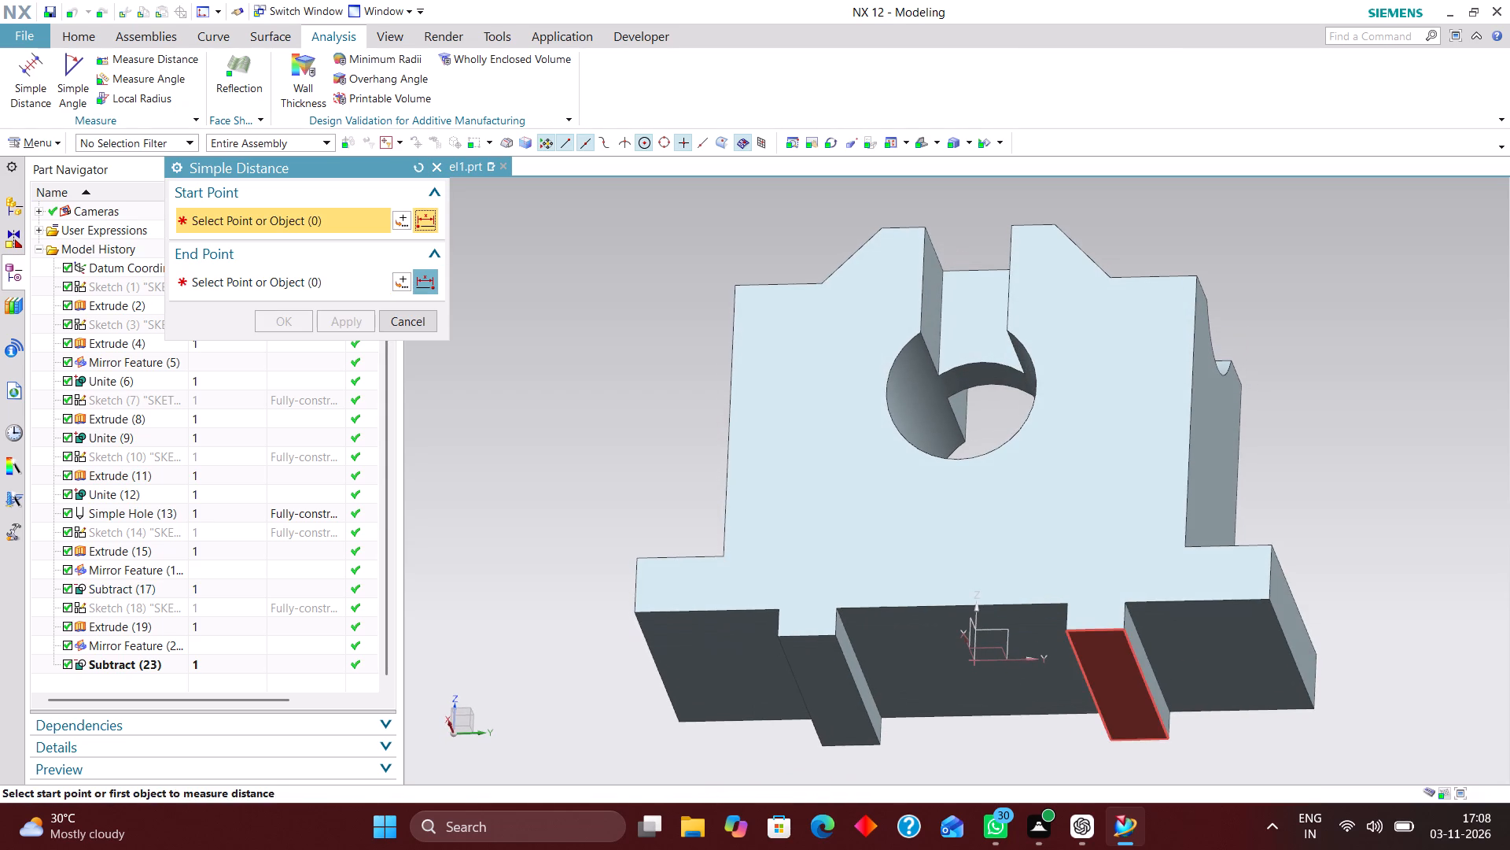
click(1121, 659)
middle_drag(1121, 498, 1098, 603)
scroll(1099, 602, up, 1)
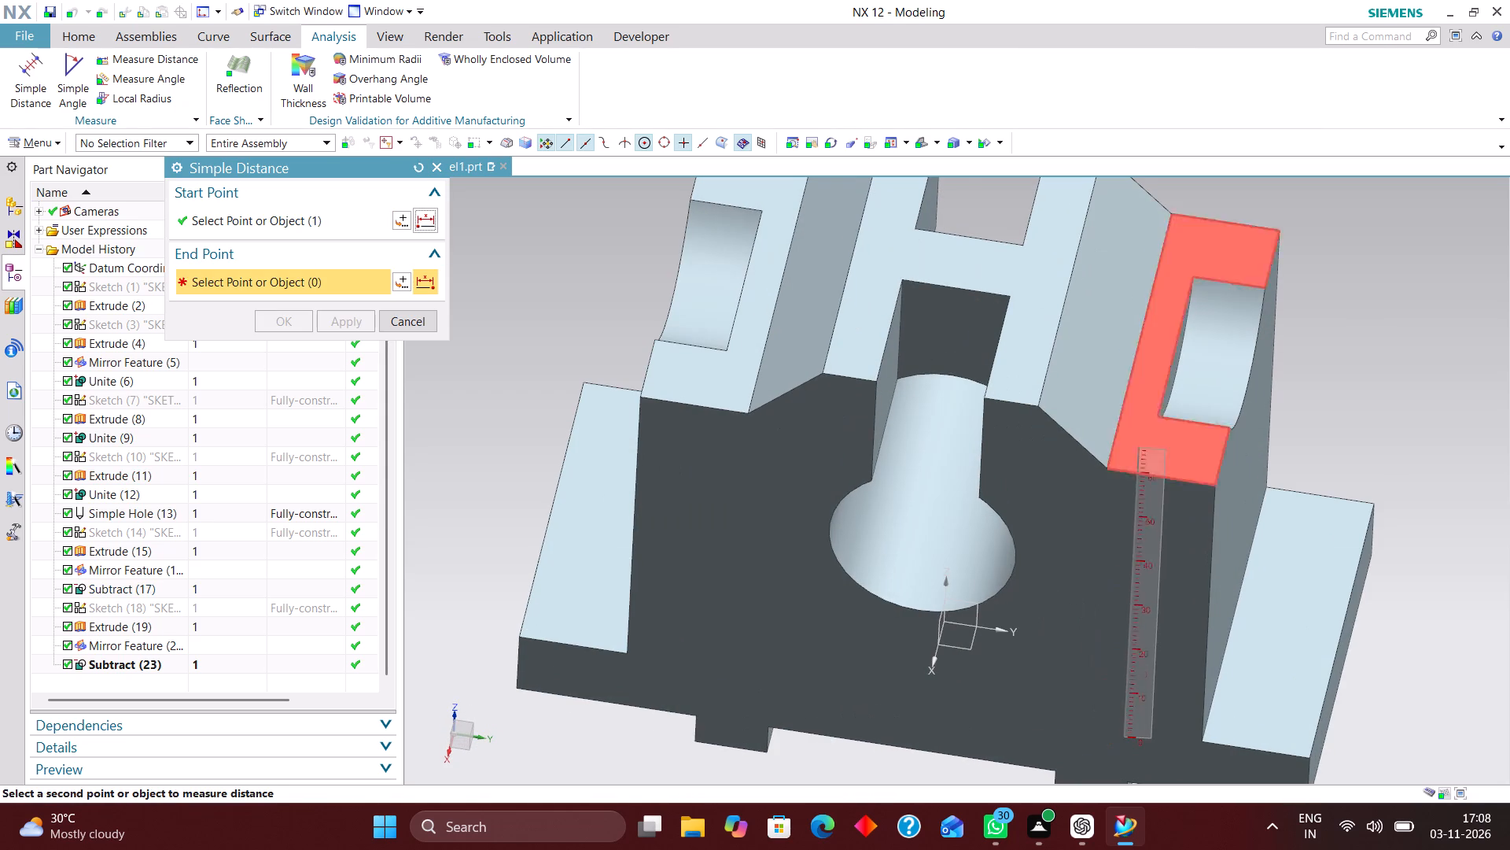
click(1139, 447)
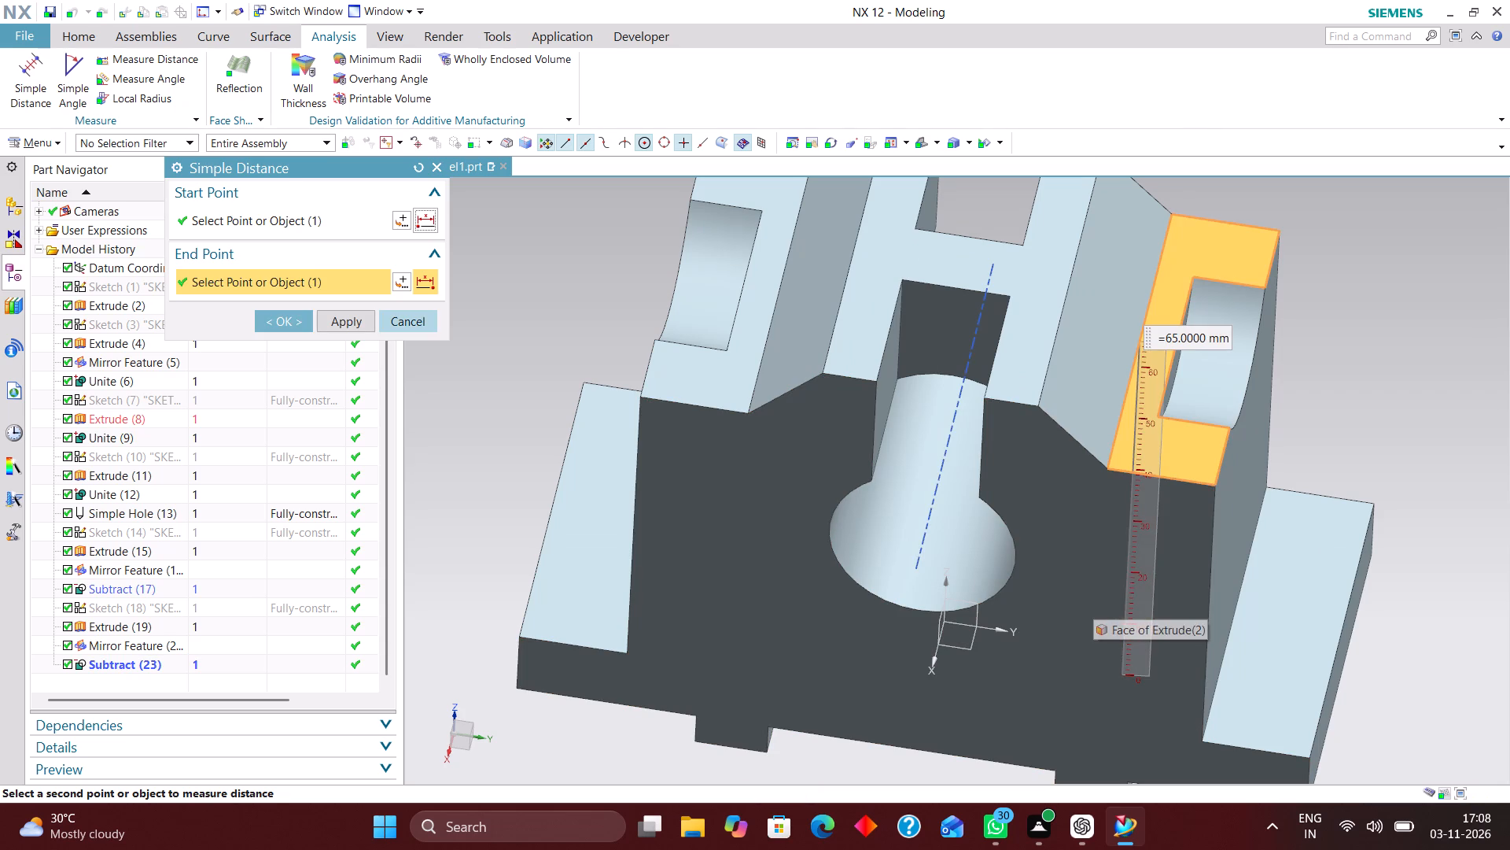
click(405, 327)
Return the fixture to the trimetric view and examine the complete model.
scroll(760, 430, down, 2)
click(80, 29)
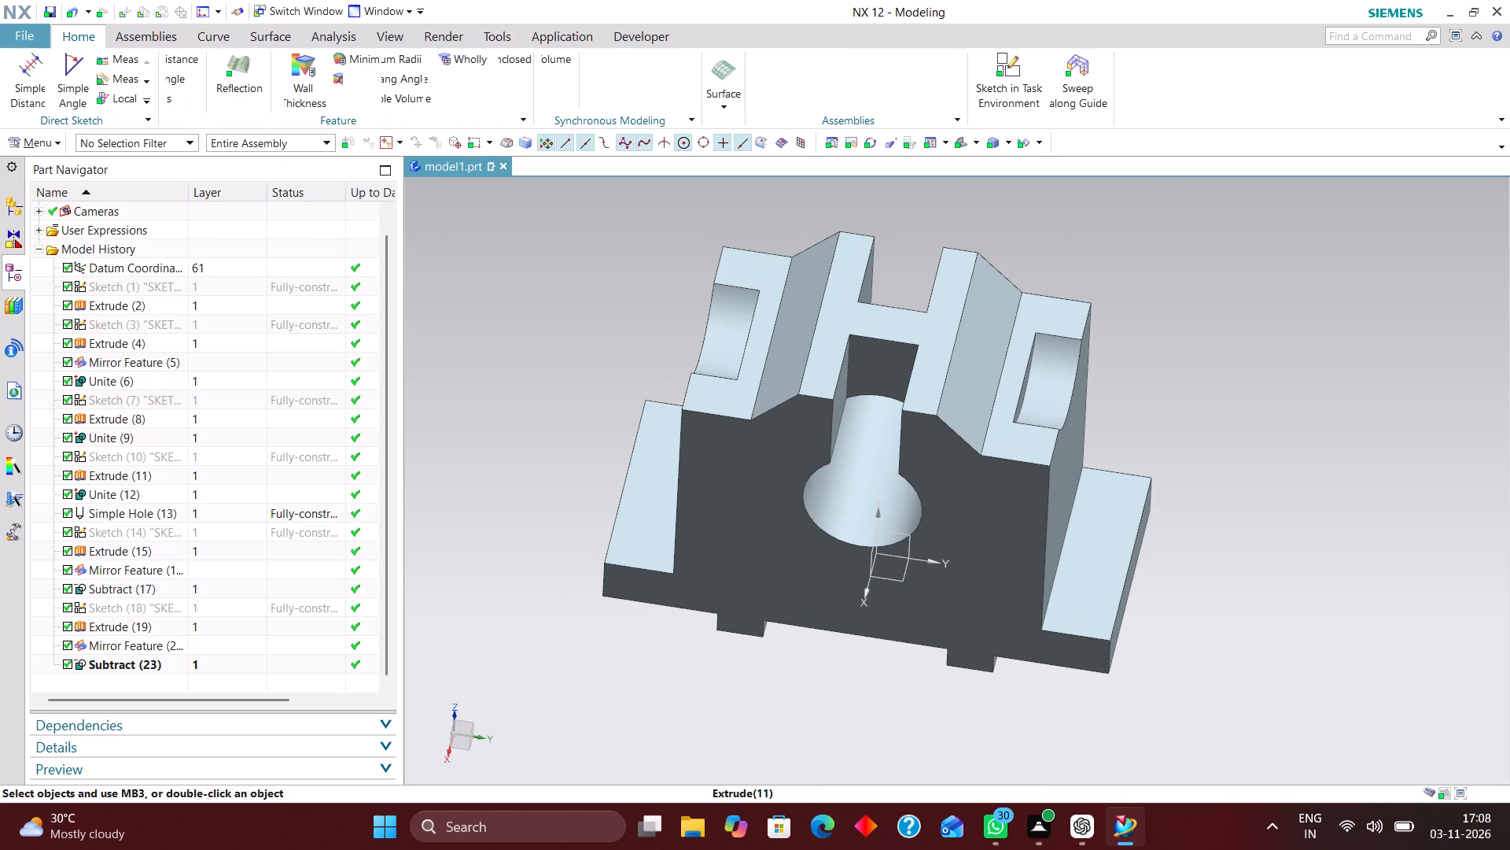
click(964, 140)
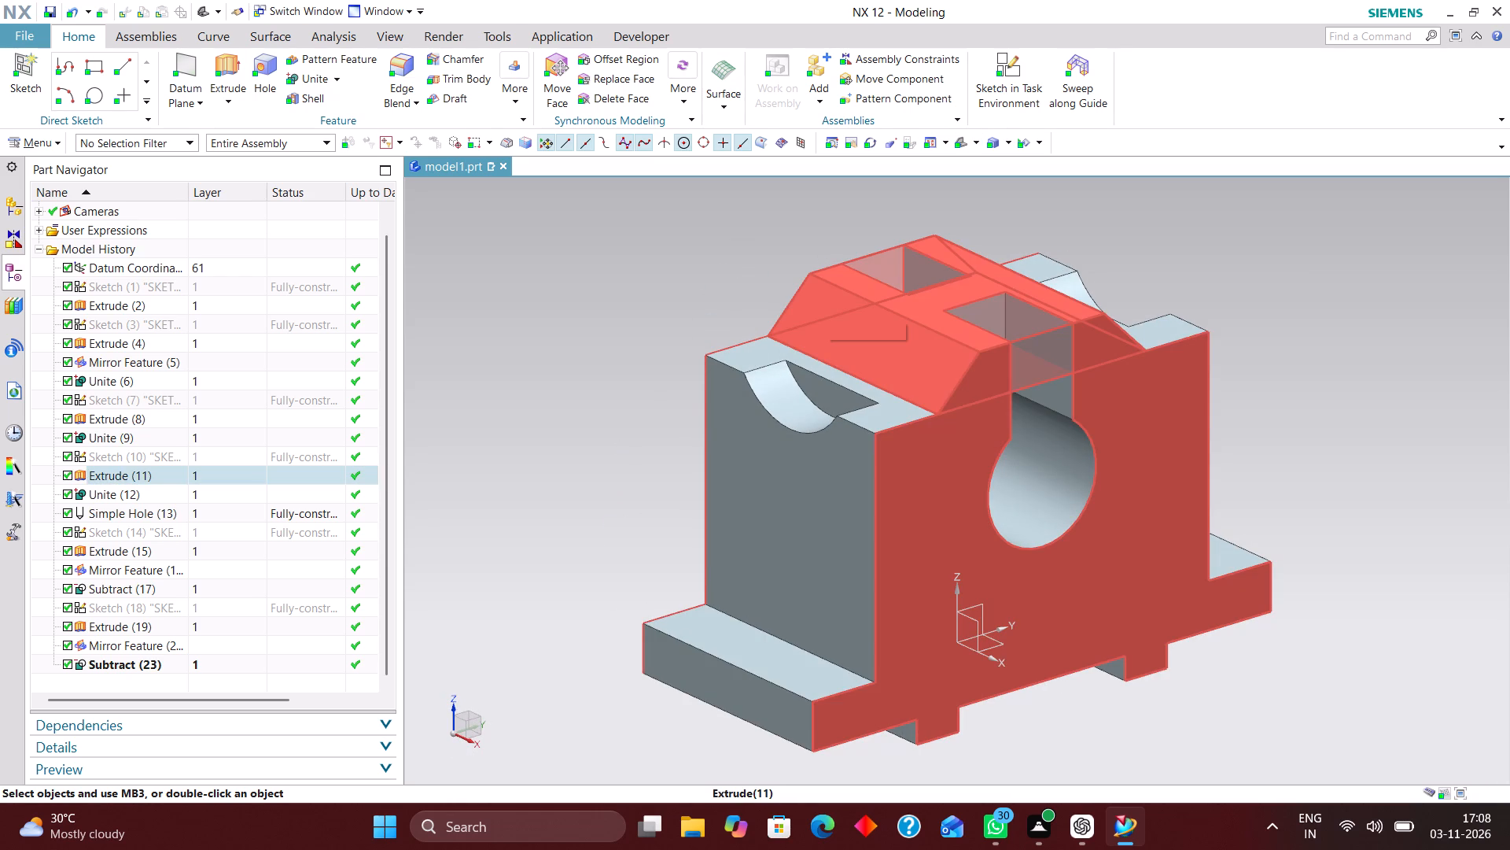
scroll(829, 401, down, 2)
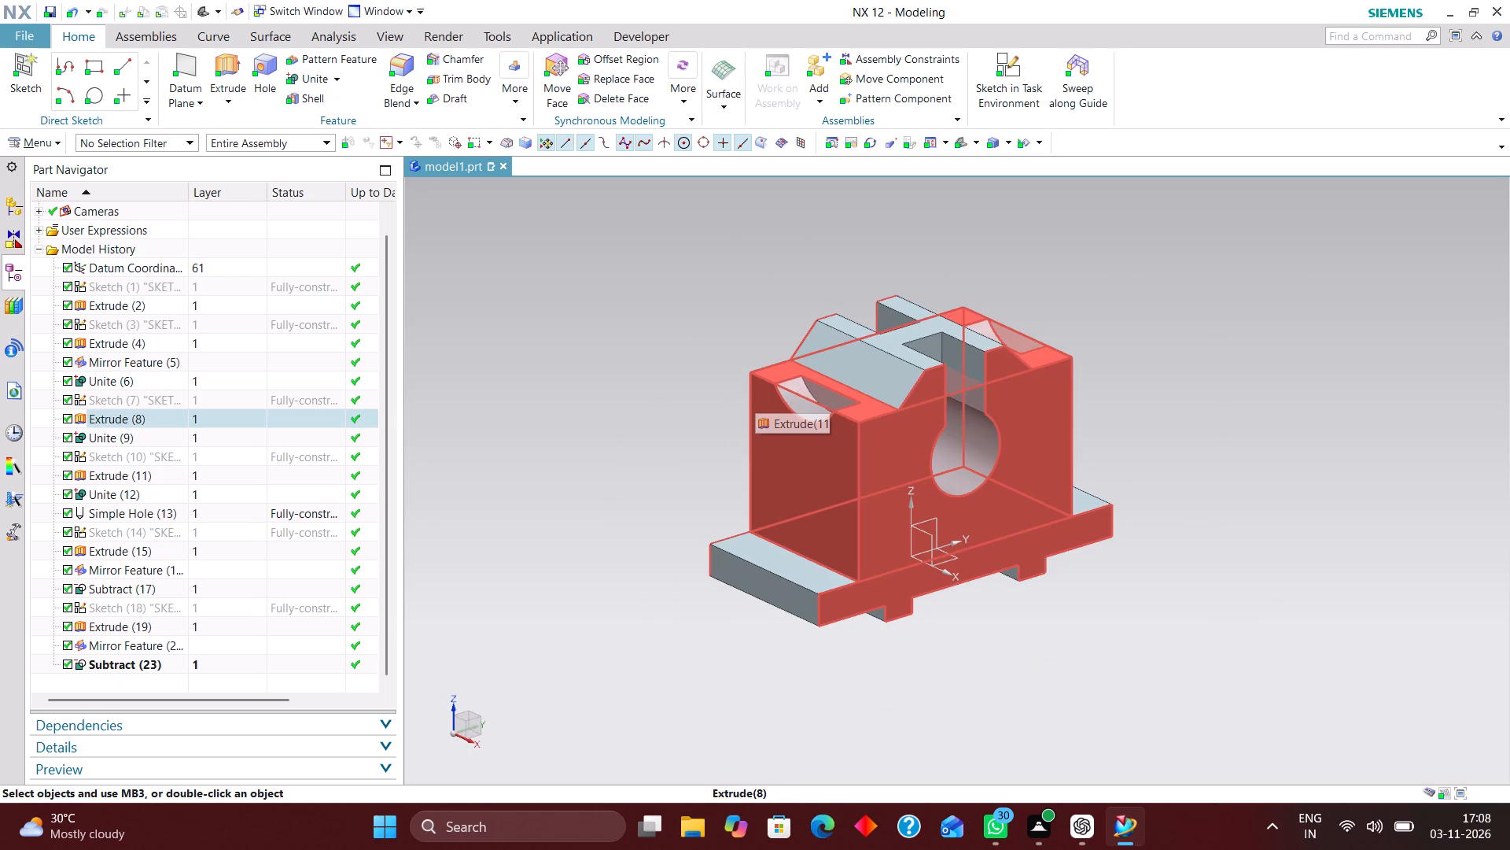
scroll(724, 386, up, 2)
scroll(808, 423, down, 1)
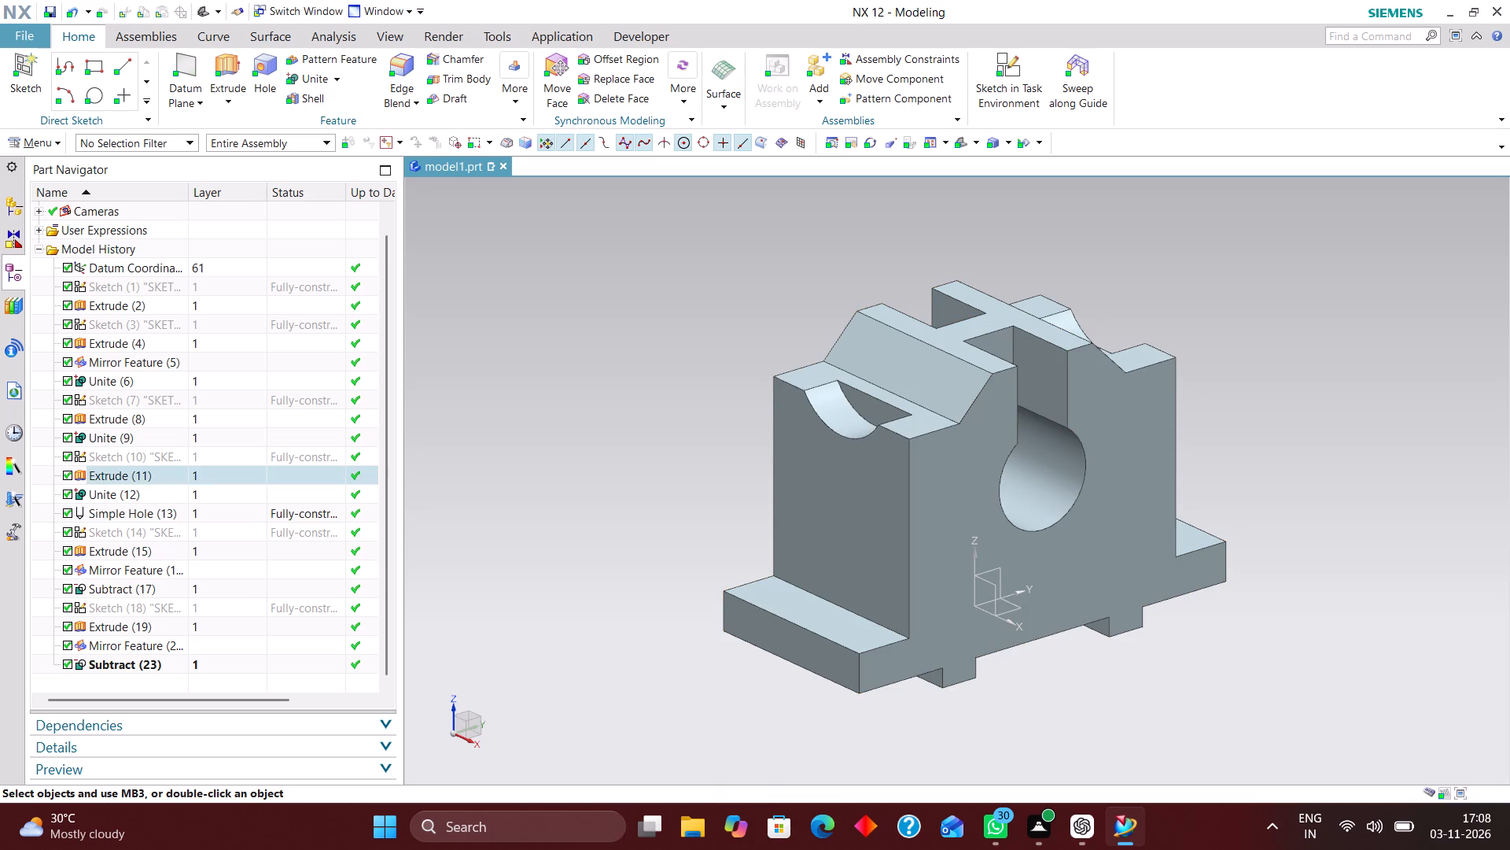
scroll(901, 477, down, 1)
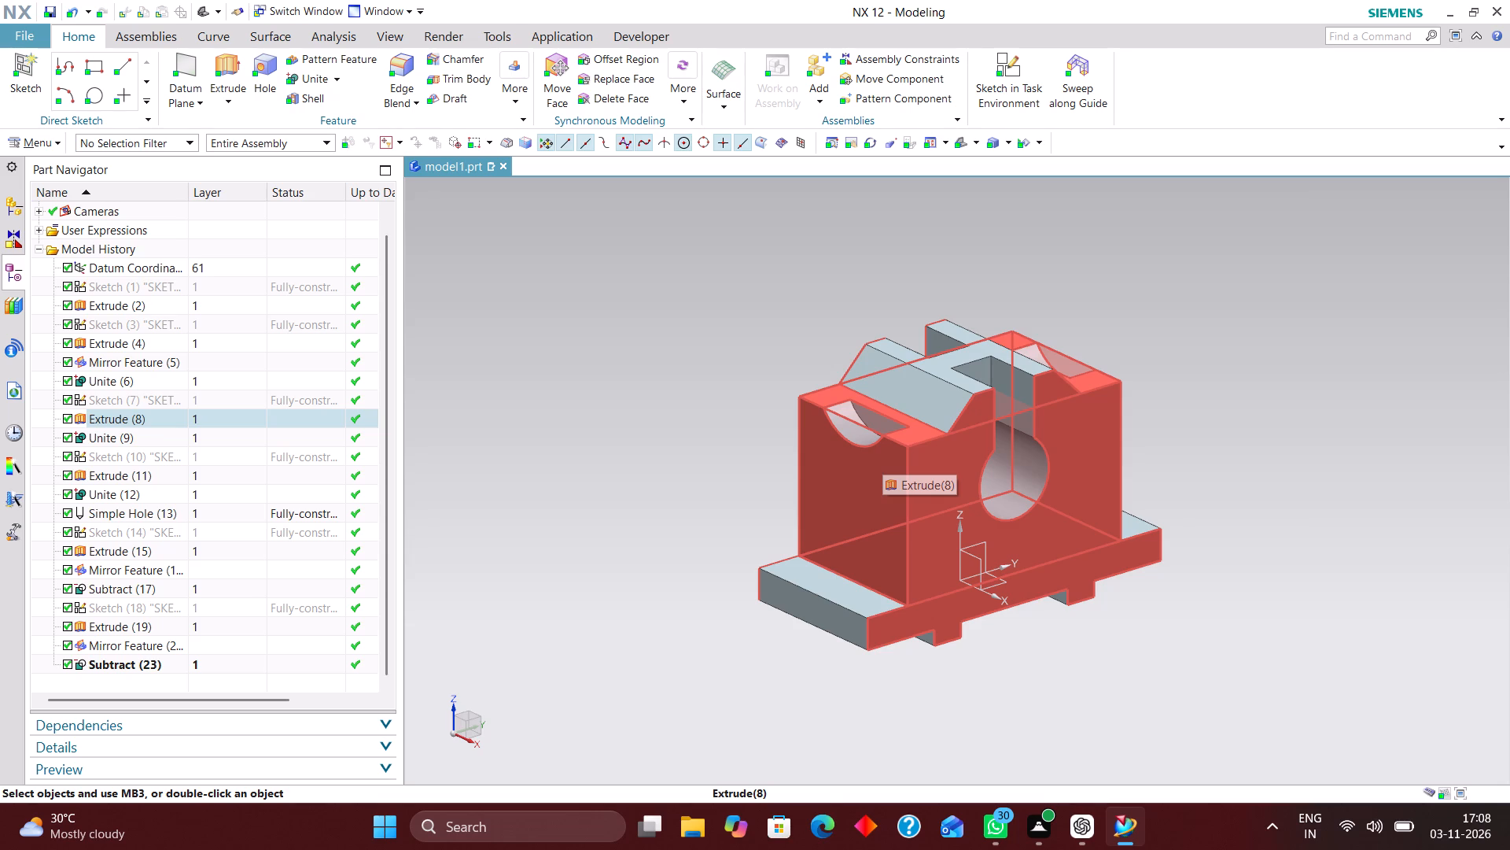
scroll(889, 498, down, 3)
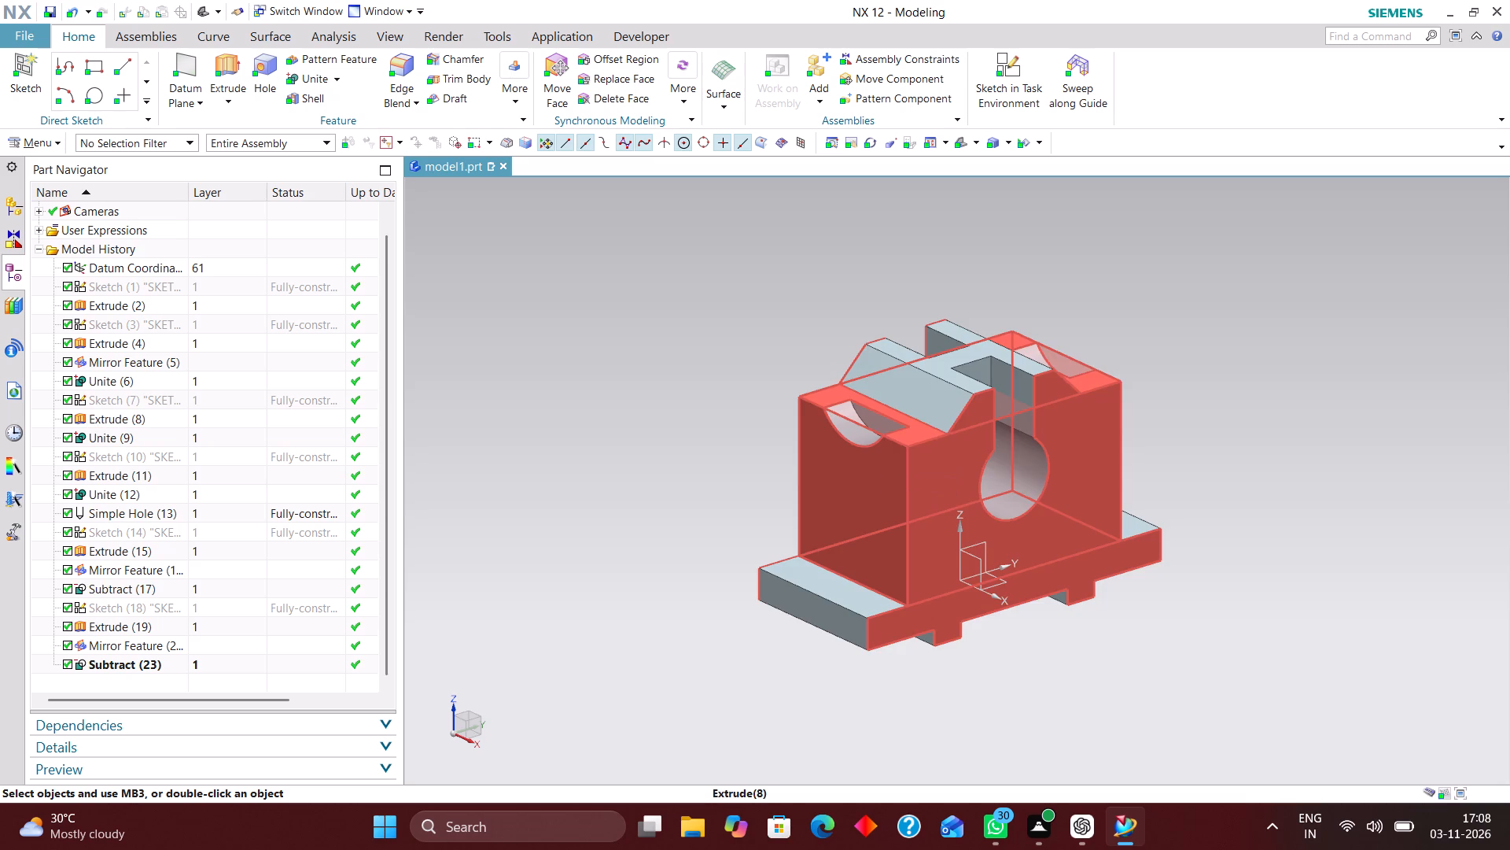
Measure the distance from the block's end face to the inside of the adjacent shoulder pocket.
scroll(945, 472, up, 3)
scroll(859, 467, down, 2)
scroll(828, 452, up, 2)
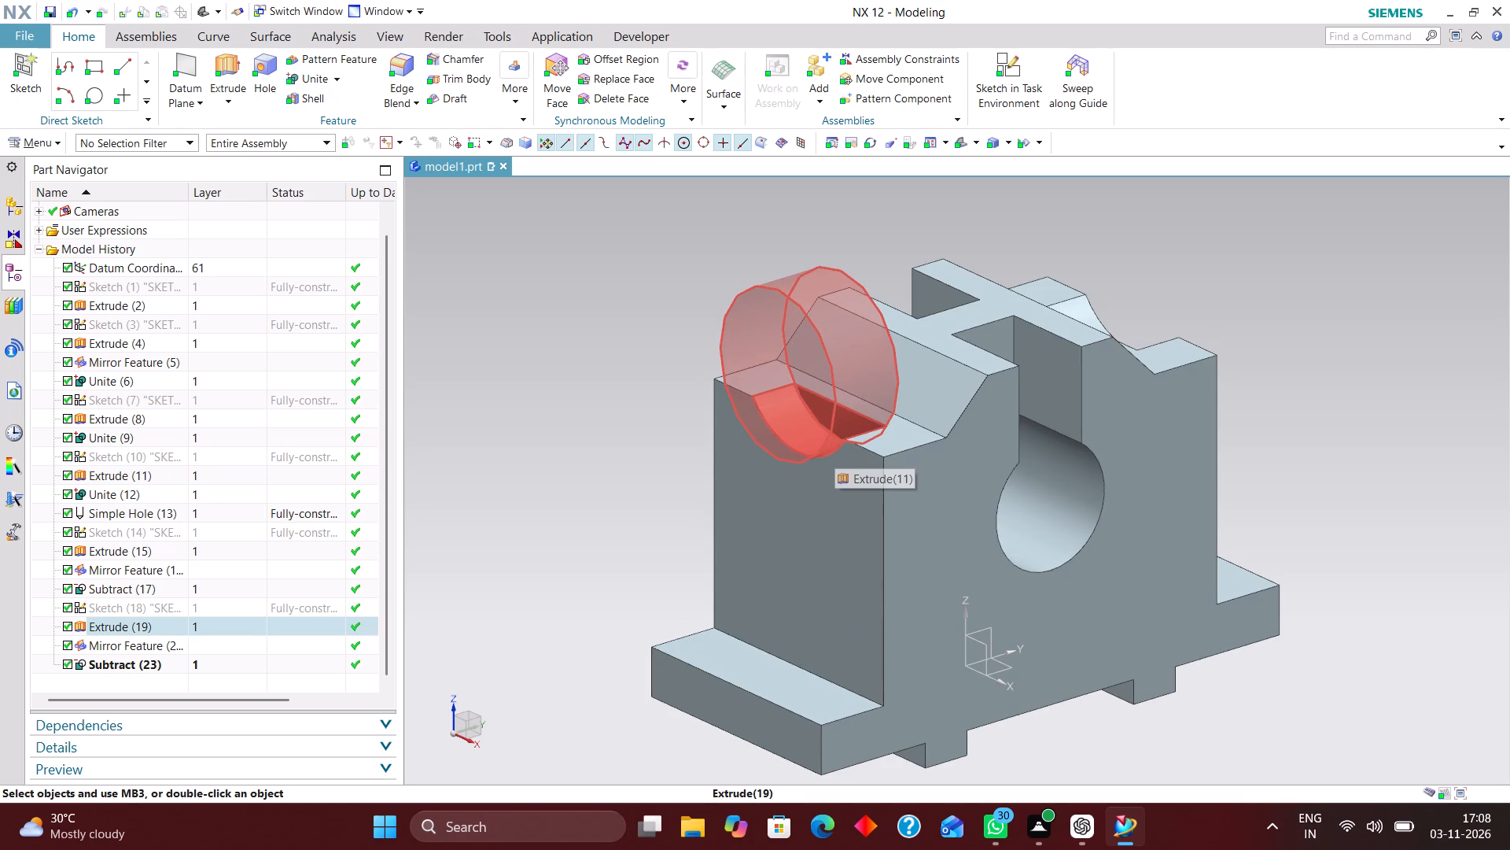
scroll(837, 467, down, 2)
scroll(813, 402, up, 4)
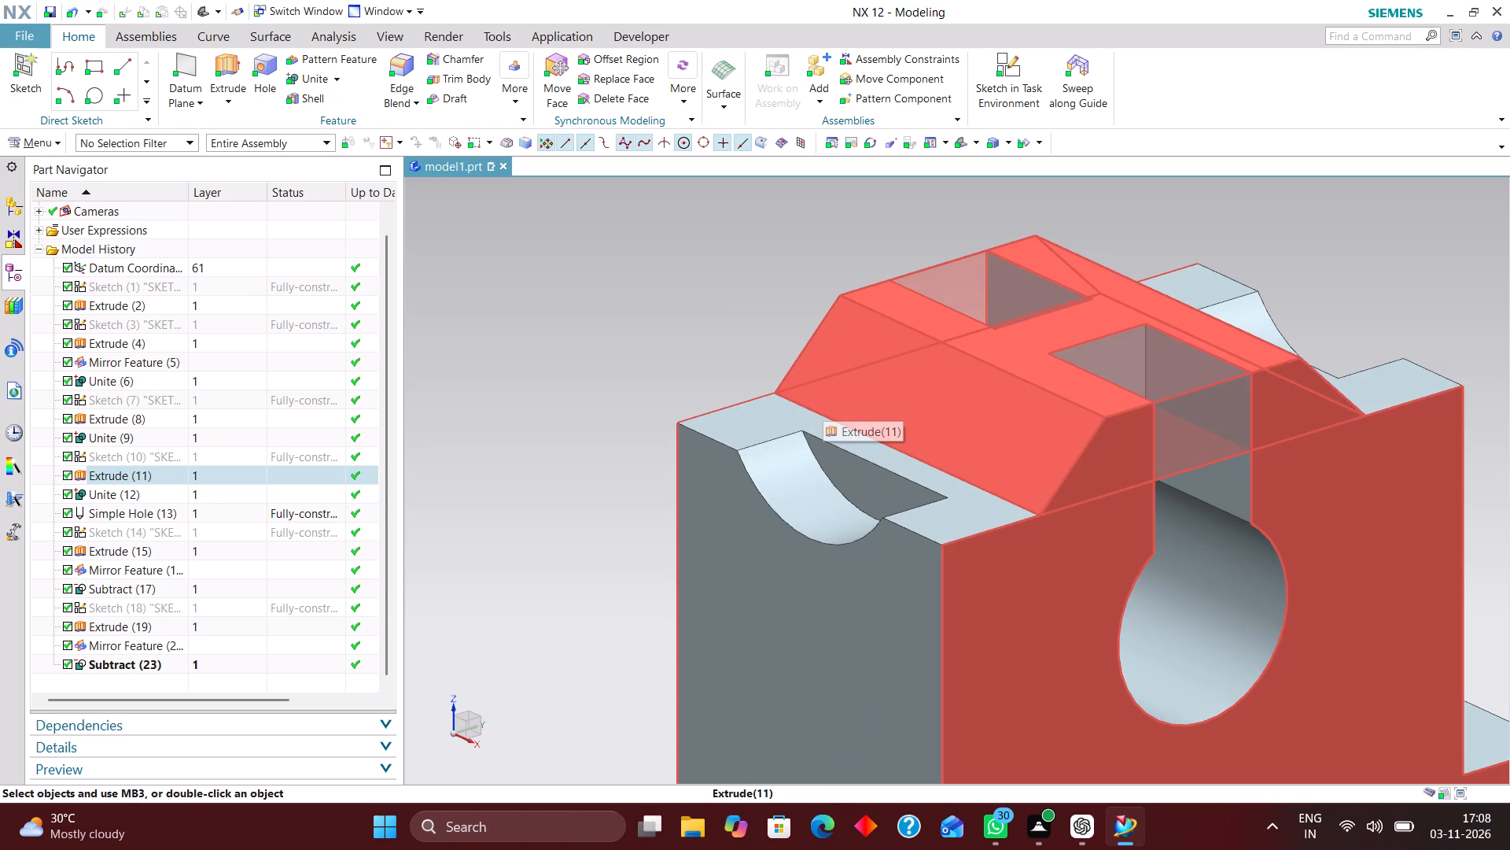
click(336, 37)
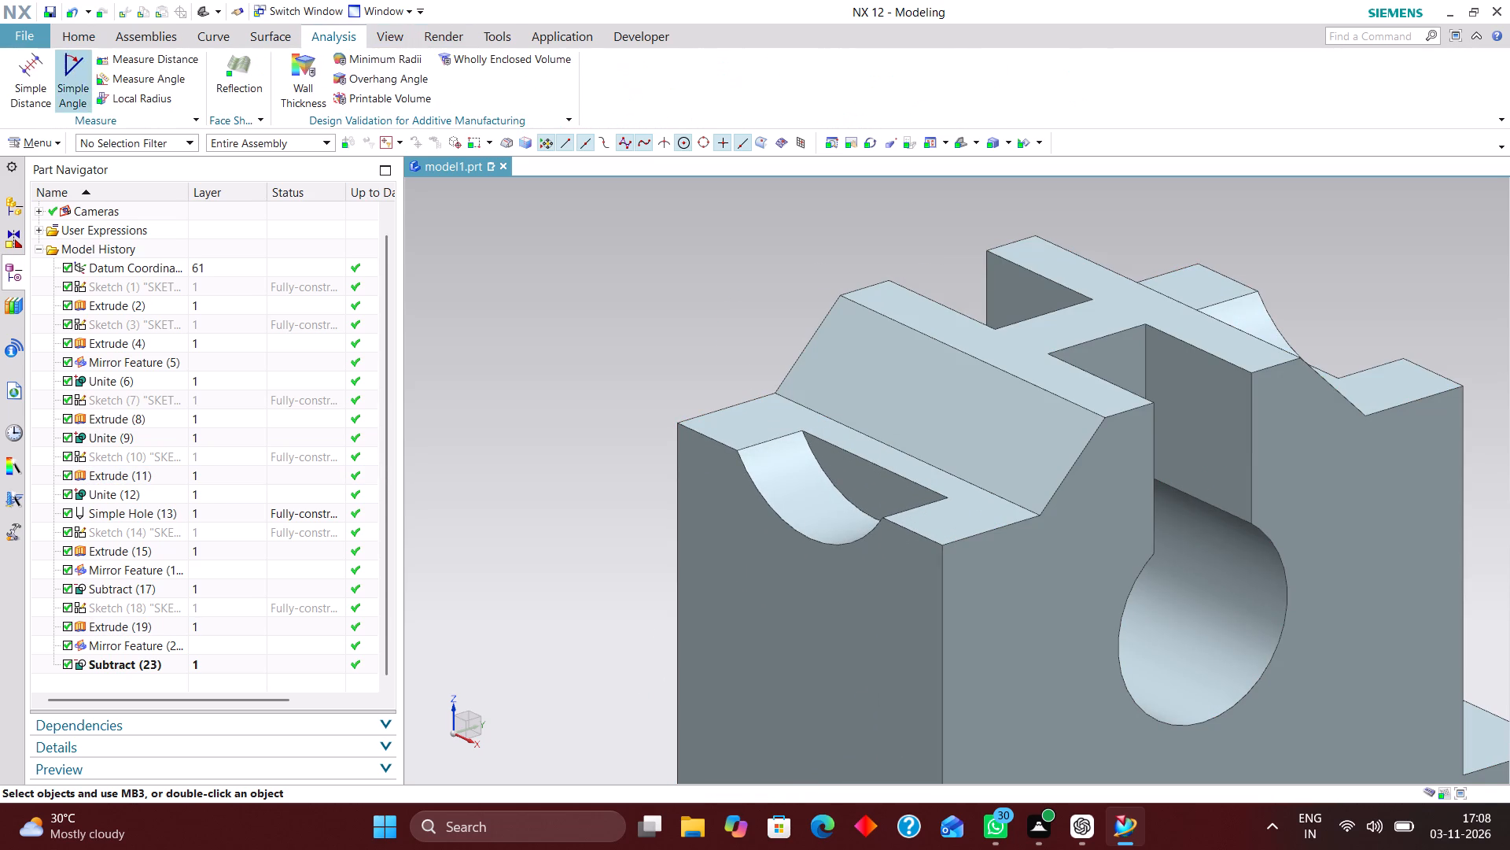
click(36, 74)
click(903, 585)
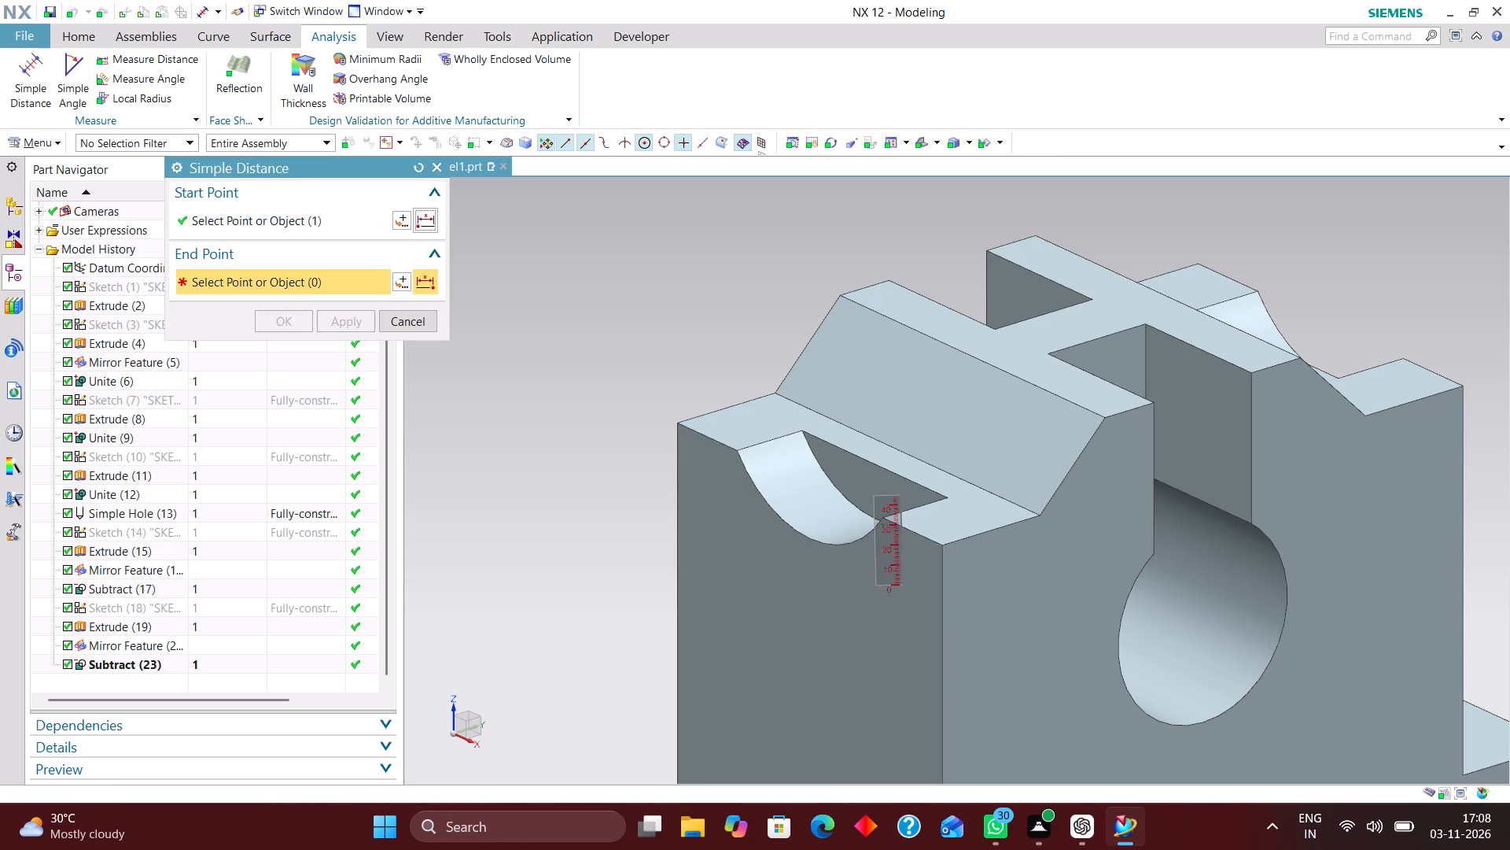
click(900, 490)
click(414, 319)
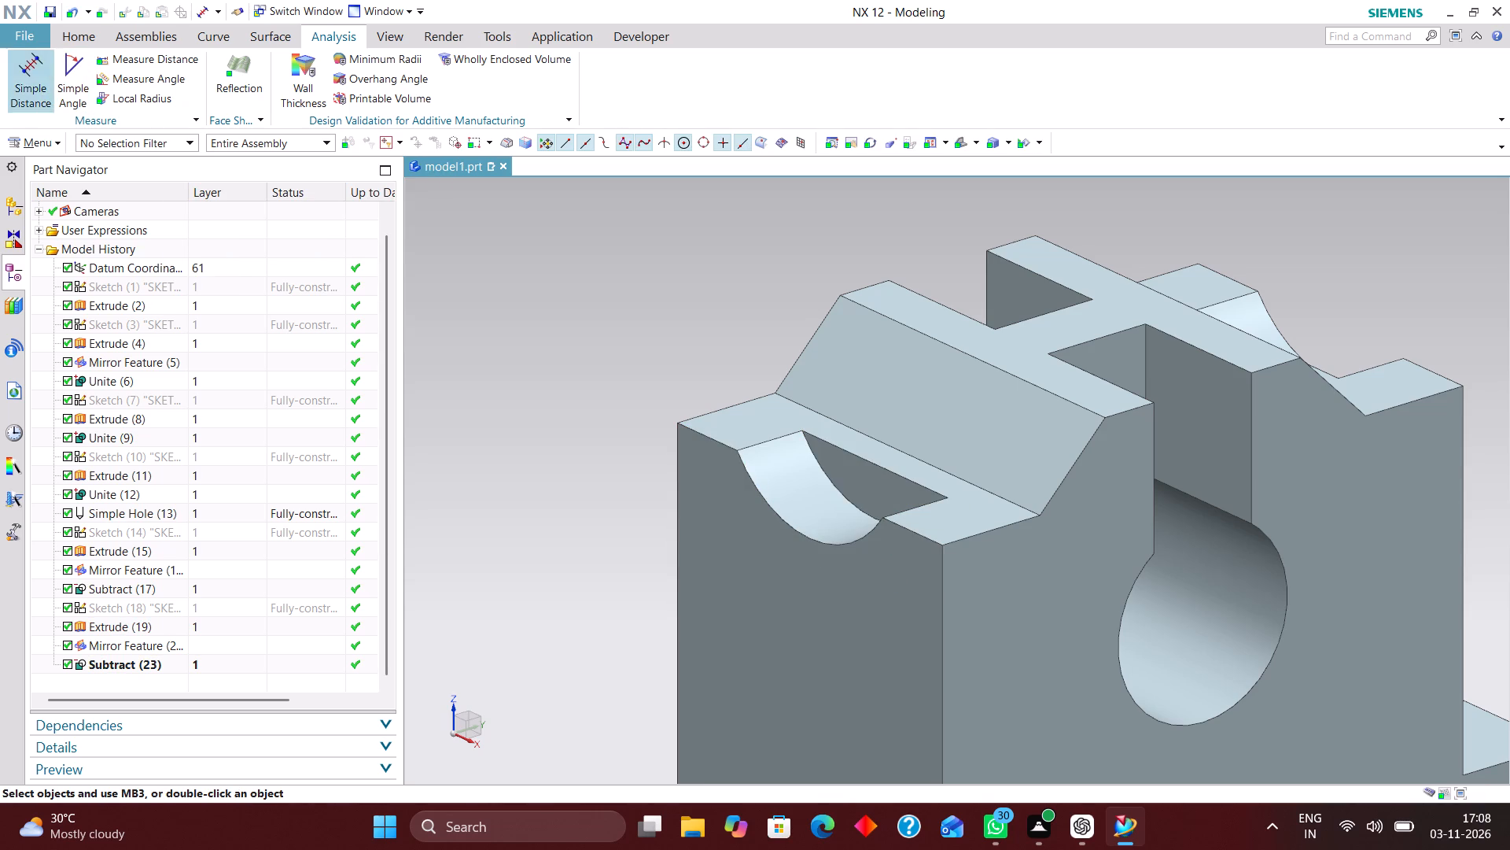
Create a new sketch on the horizontal XY plane of the datum coordinate system.
click(70, 32)
scroll(820, 541, down, 3)
scroll(777, 519, up, 3)
scroll(786, 486, down, 4)
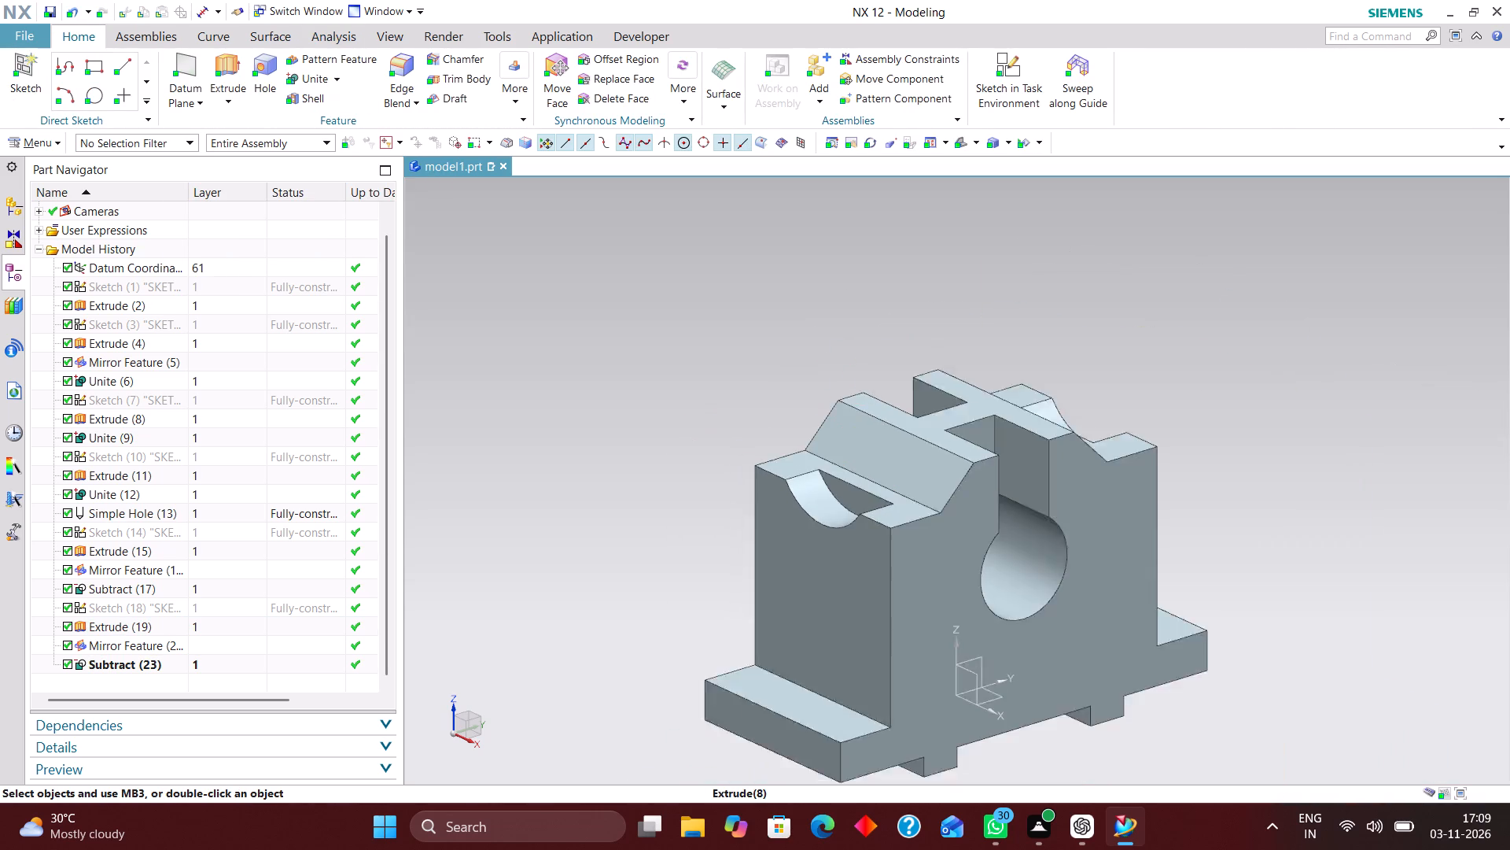
scroll(893, 650, up, 4)
scroll(900, 652, down, 3)
scroll(742, 597, up, 2)
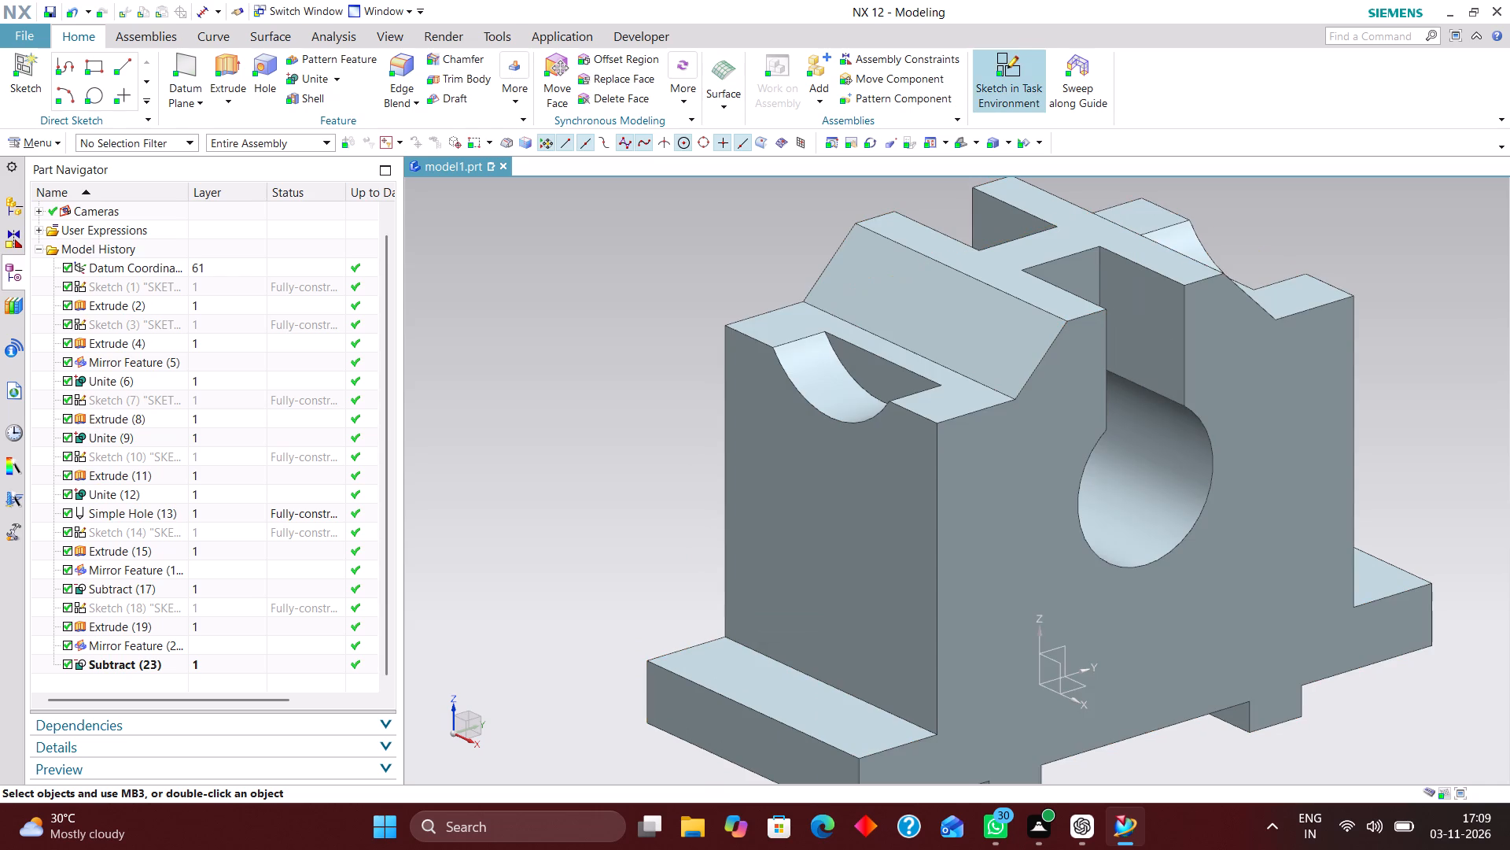
click(1022, 63)
scroll(745, 483, down, 4)
scroll(949, 599, up, 2)
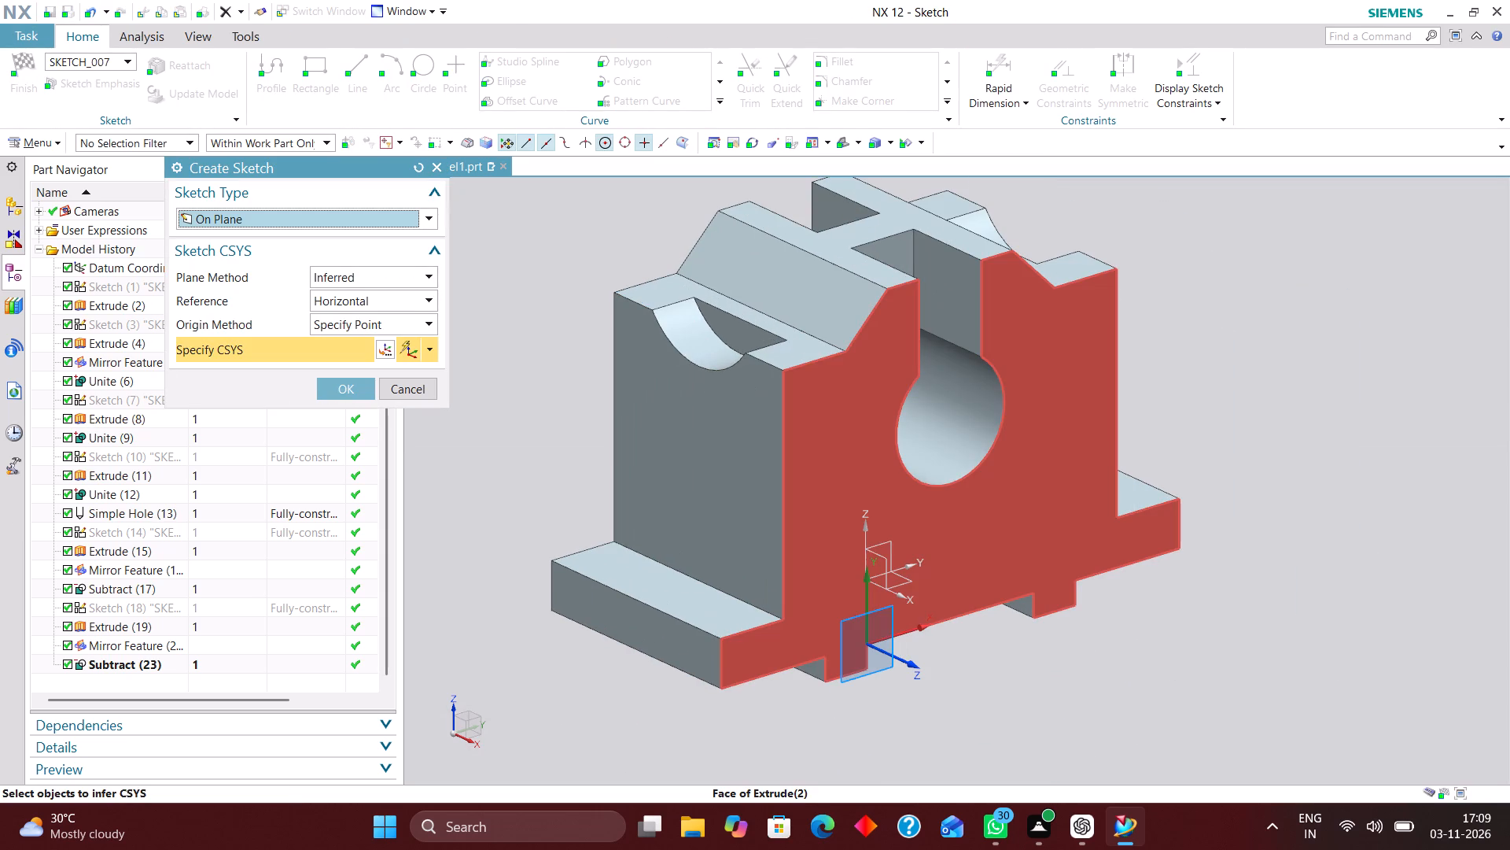
click(900, 586)
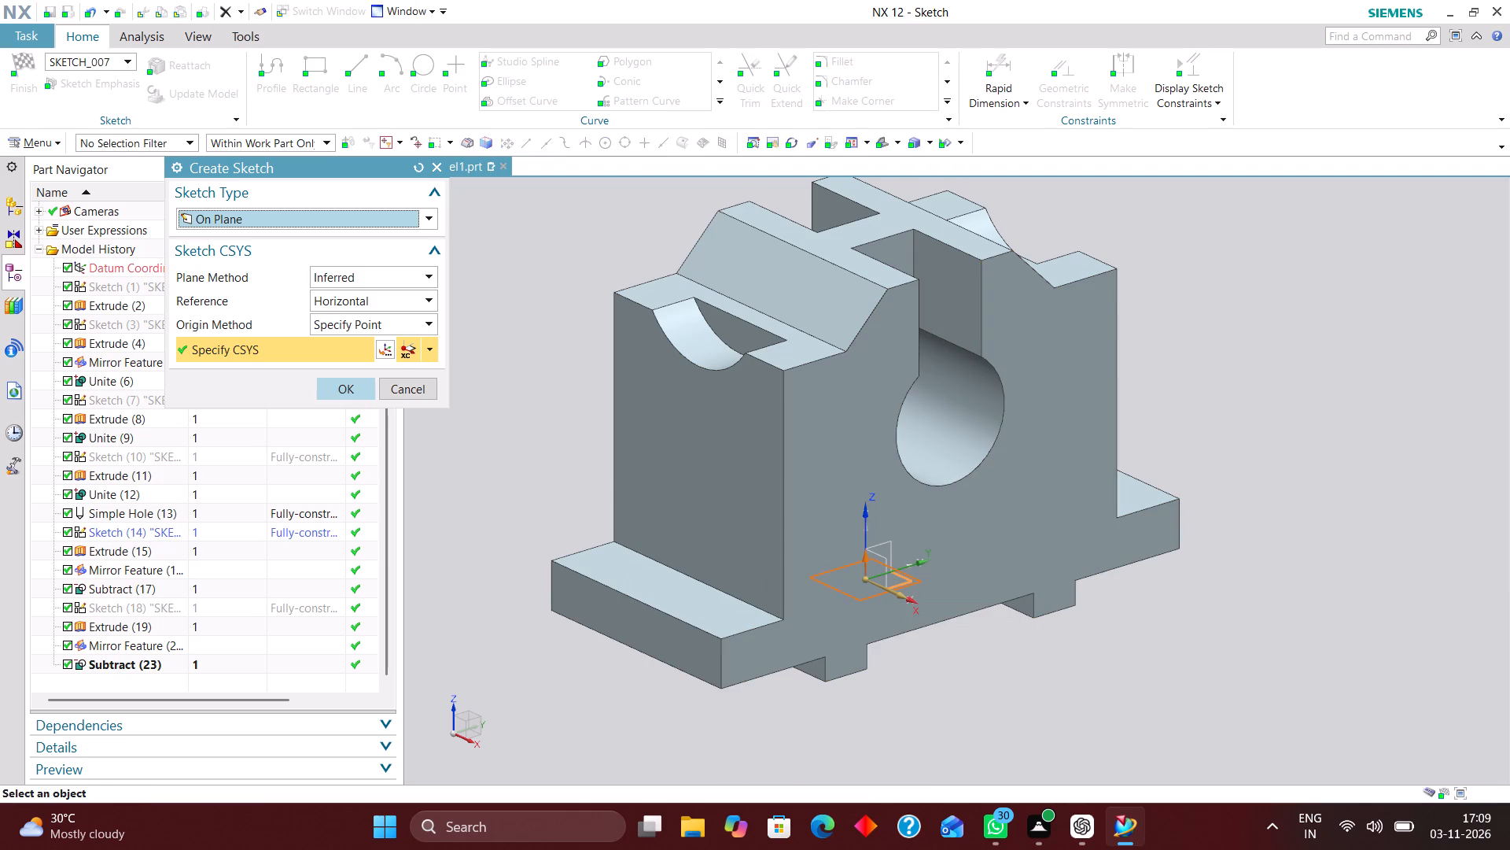
click(339, 389)
Sketch a rectangle about 22 mm wide overlapping the outer end edge of the base on the positive Y side.
scroll(562, 401, down, 3)
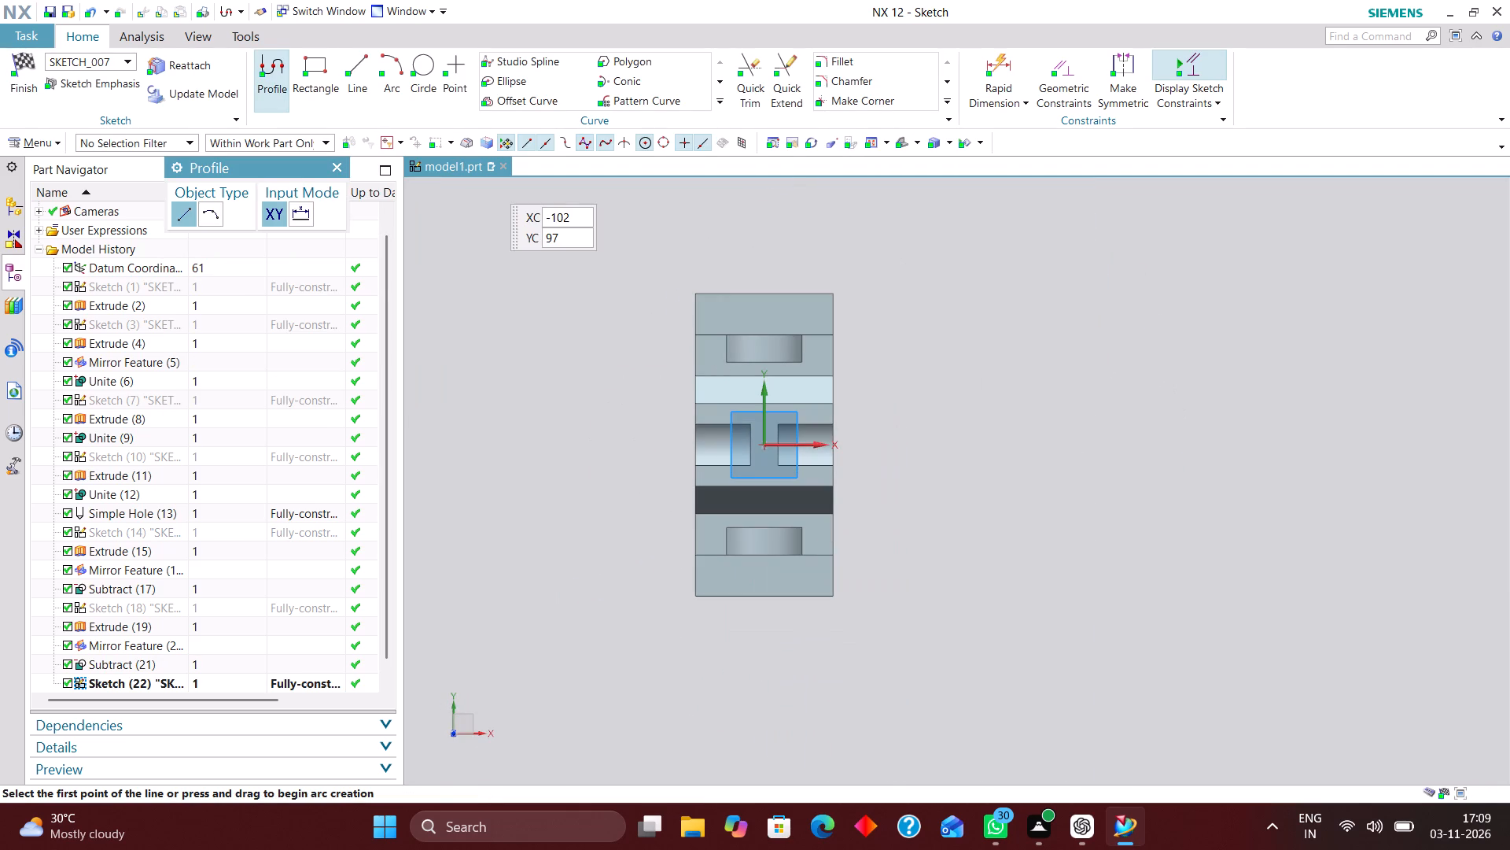
click(319, 78)
scroll(737, 285, up, 2)
click(727, 254)
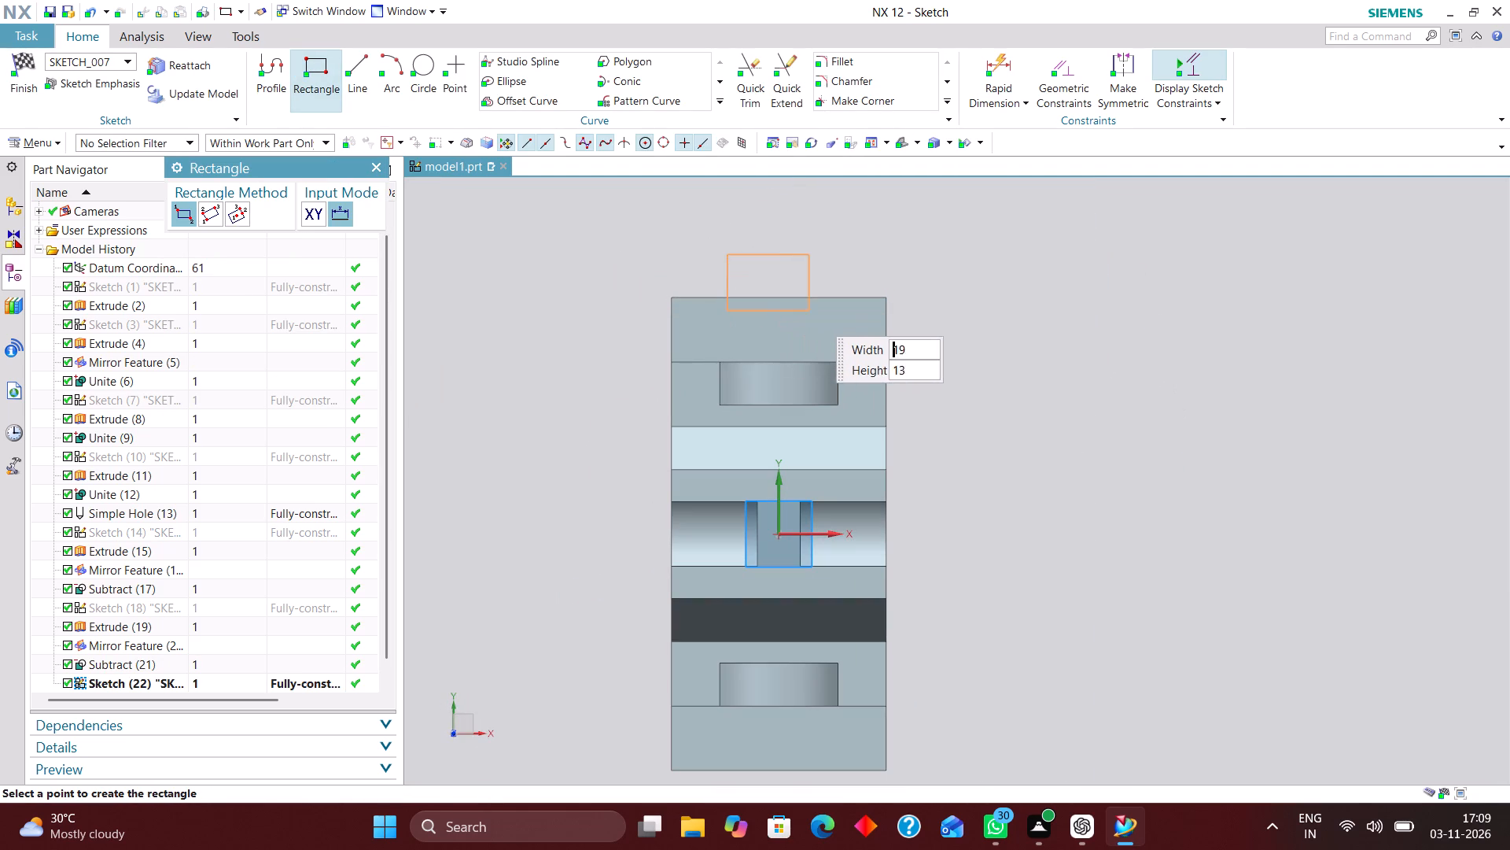
click(823, 313)
Constrain the midpoint of the rectangle's outer edge to lie on the sketch's Y axis.
click(1073, 72)
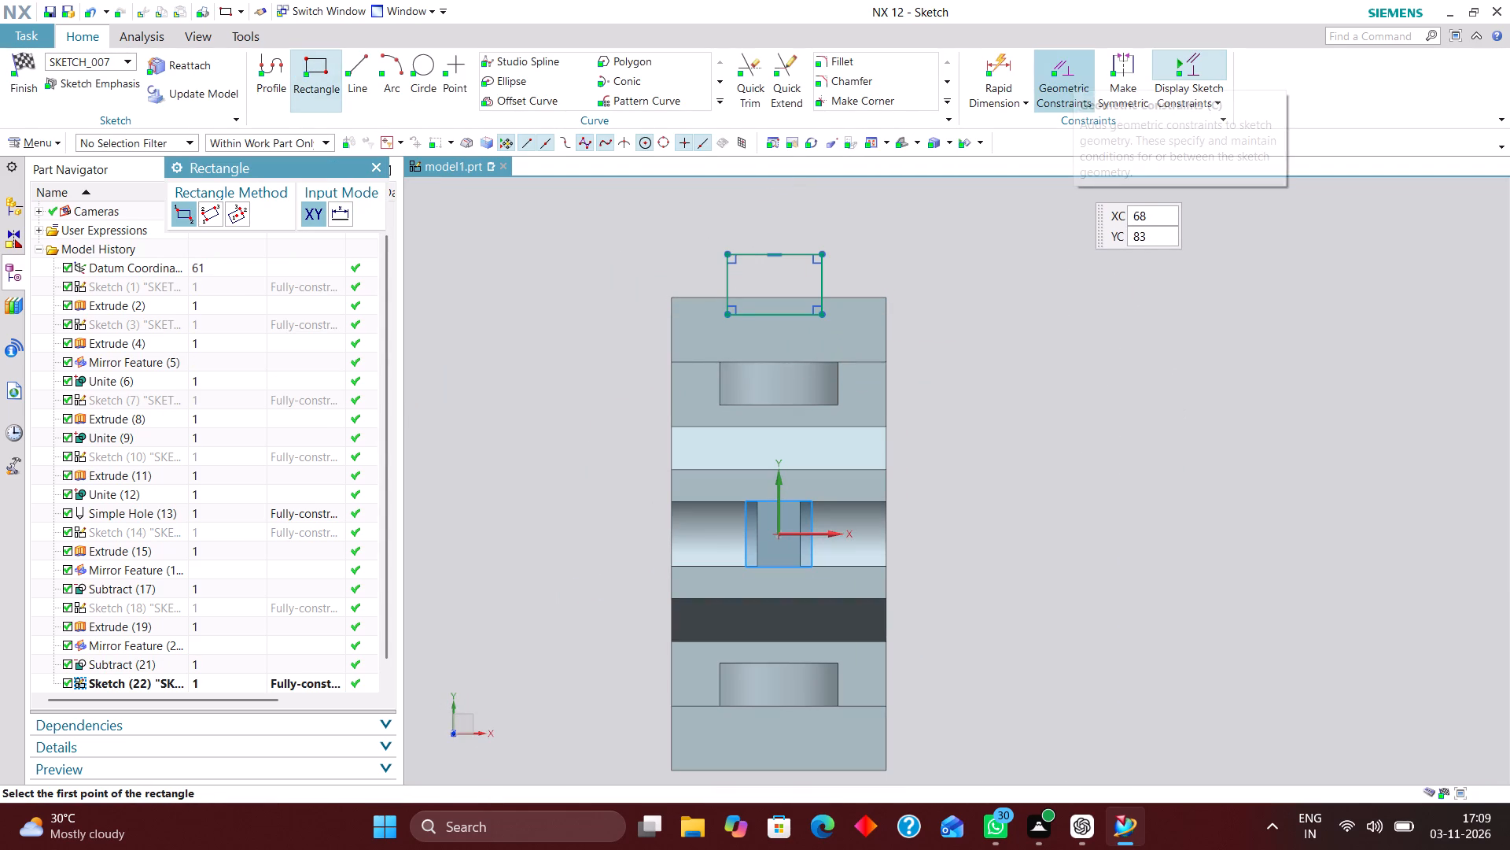
click(775, 253)
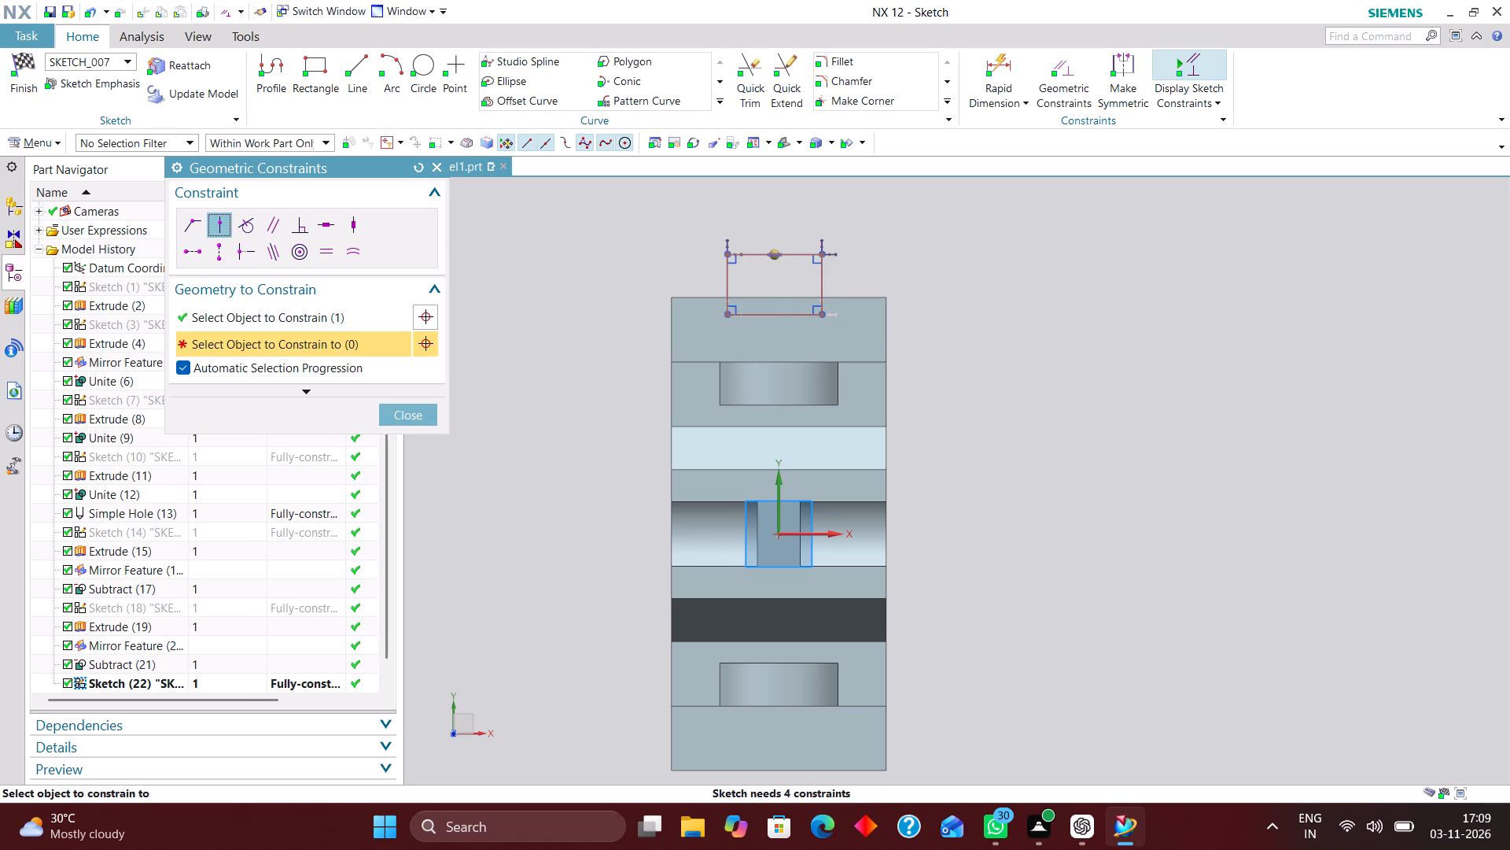
click(778, 478)
click(396, 412)
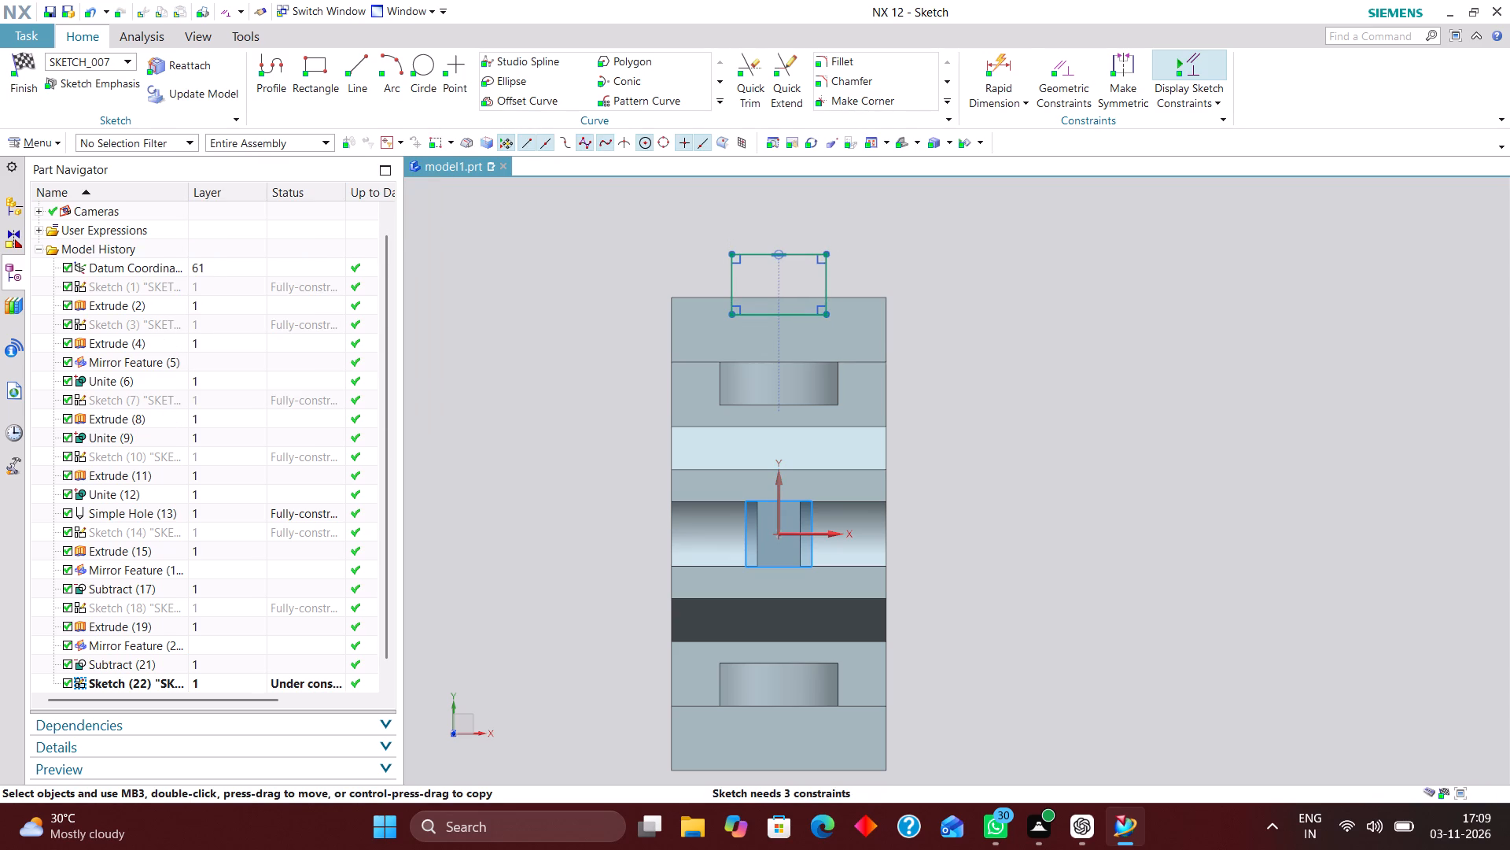
Dimension the rectangle's width and set it to 30 mm.
click(1002, 59)
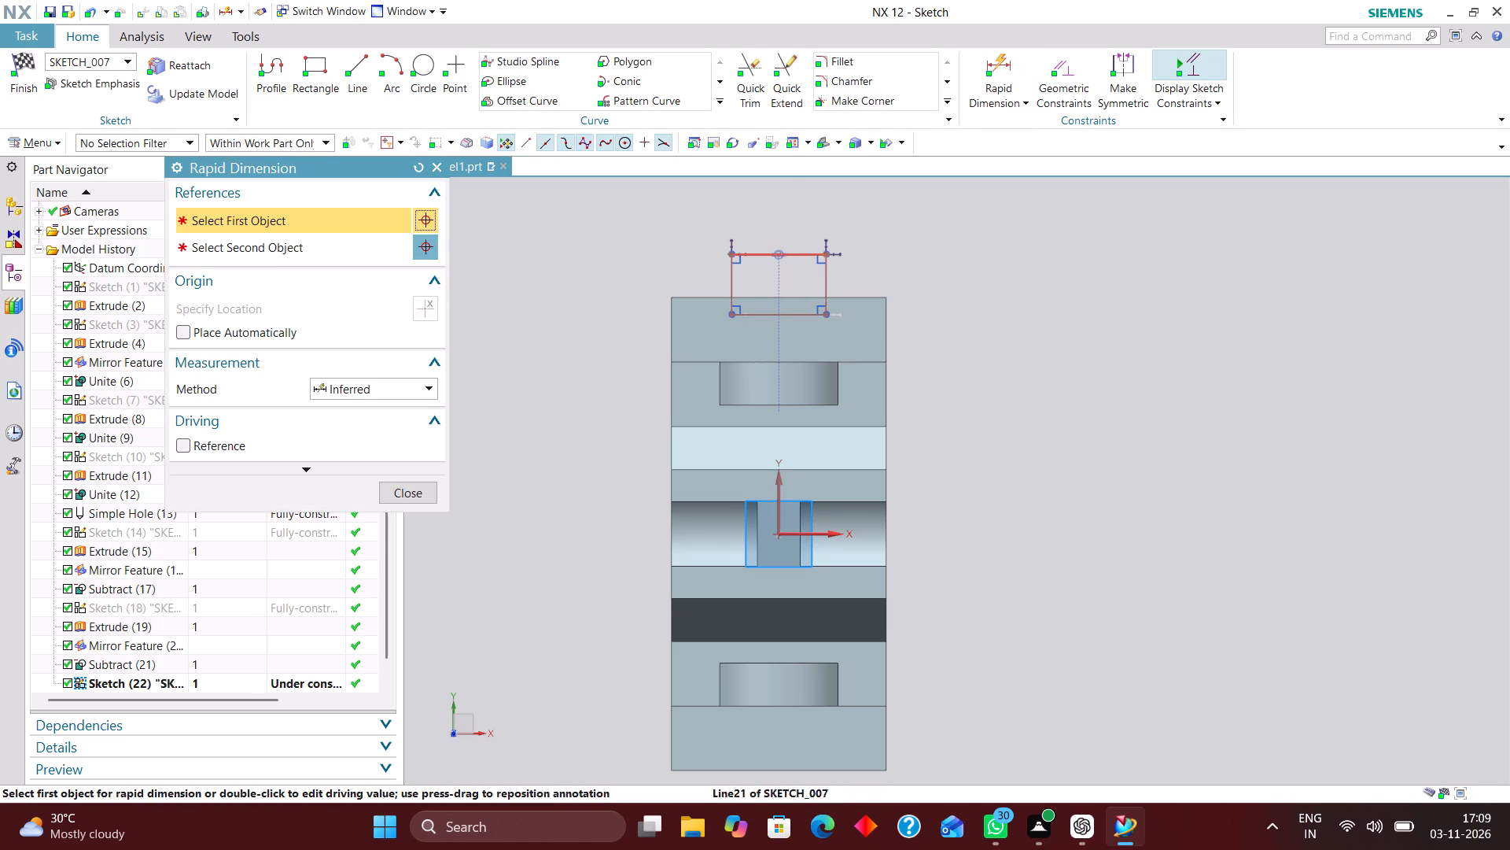
click(798, 251)
click(783, 217)
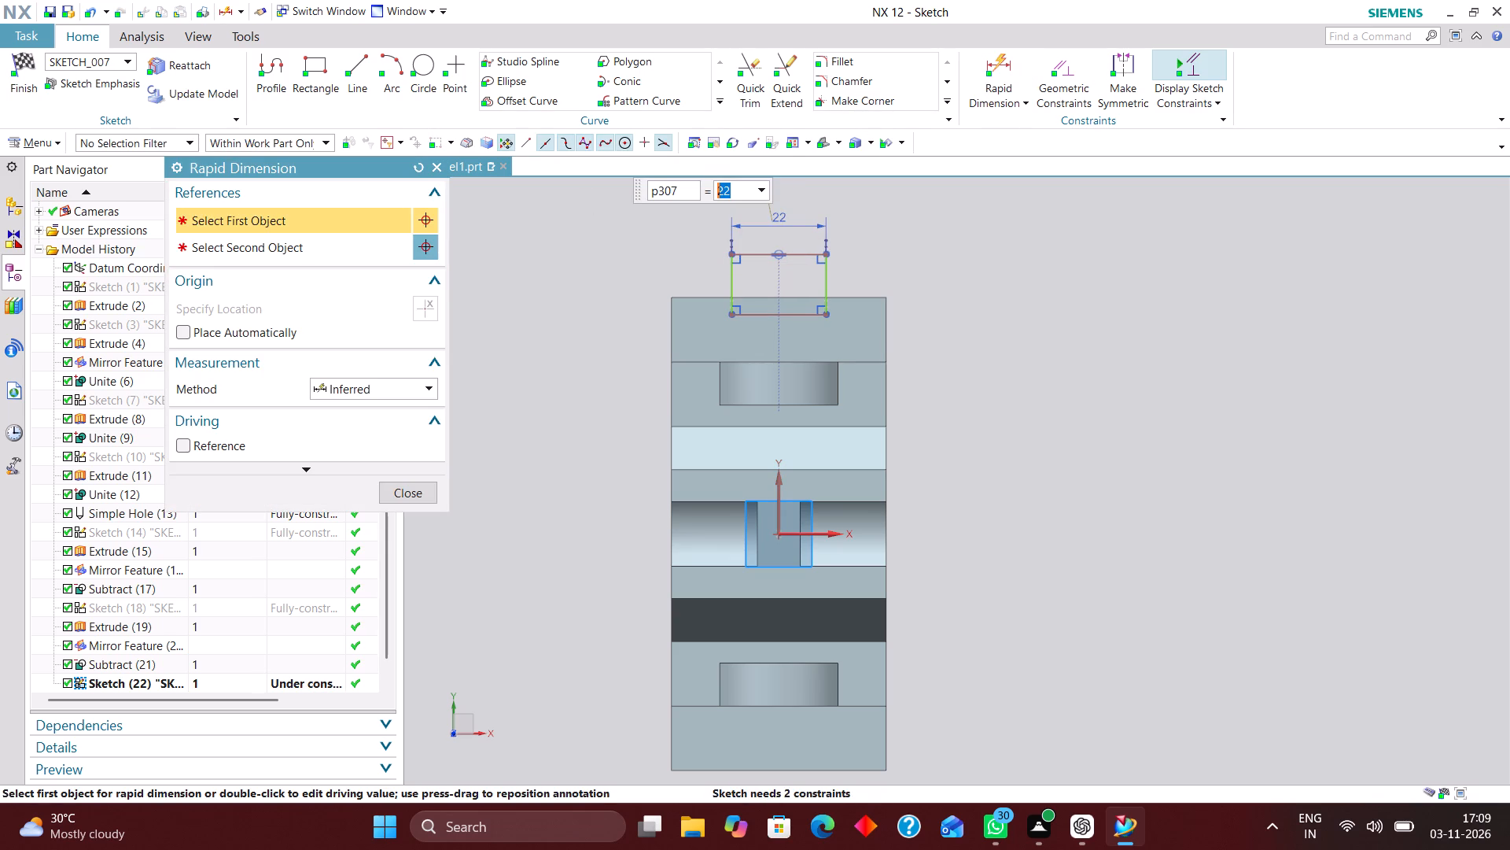
text(30)
key(Return)
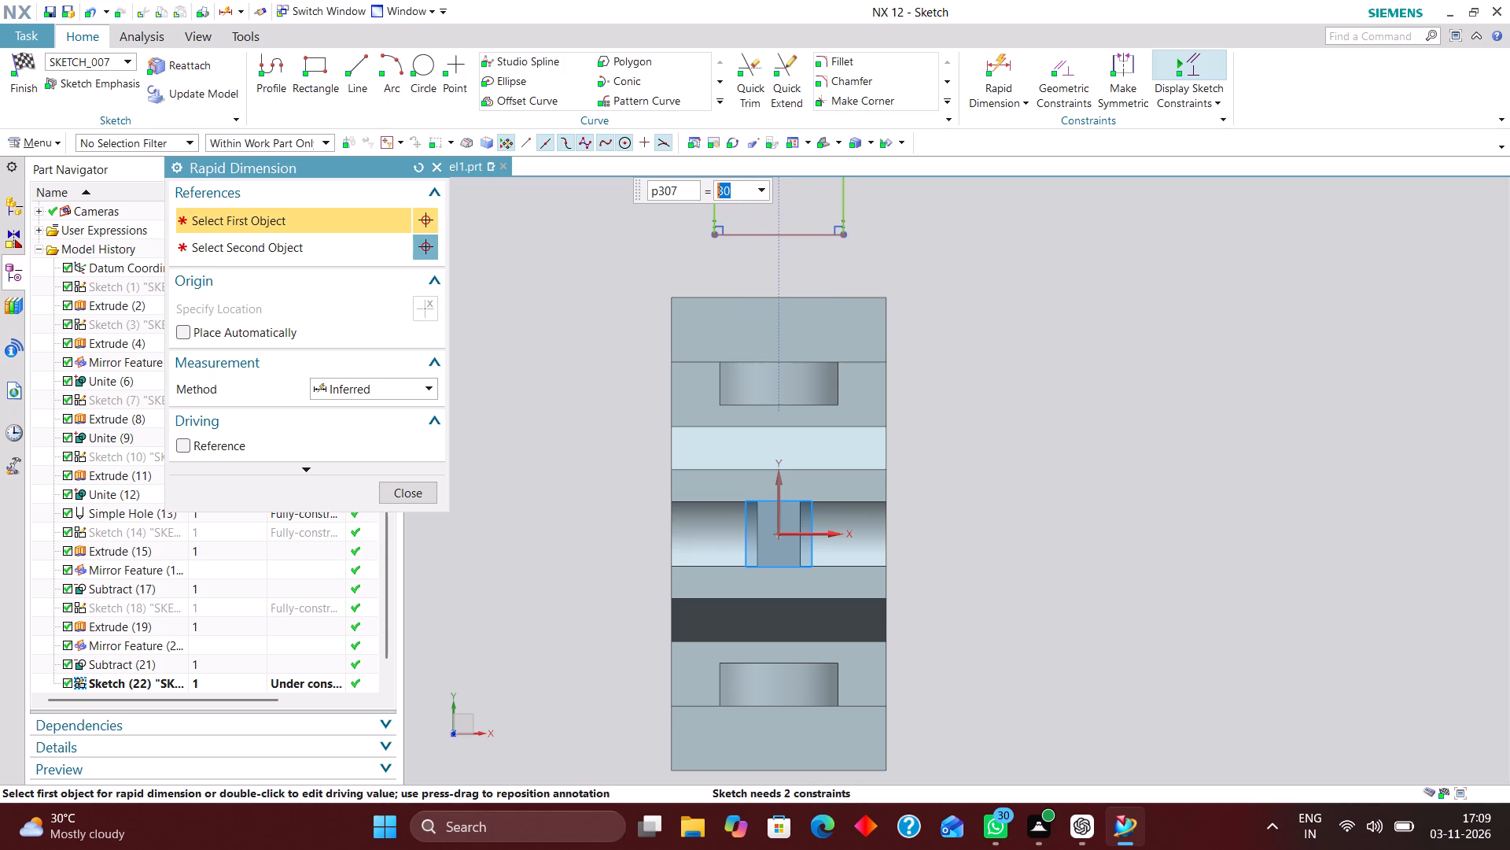
Dimension the rectangle's height and set it to 20 mm.
scroll(875, 341, down, 2)
scroll(865, 236, up, 3)
click(845, 272)
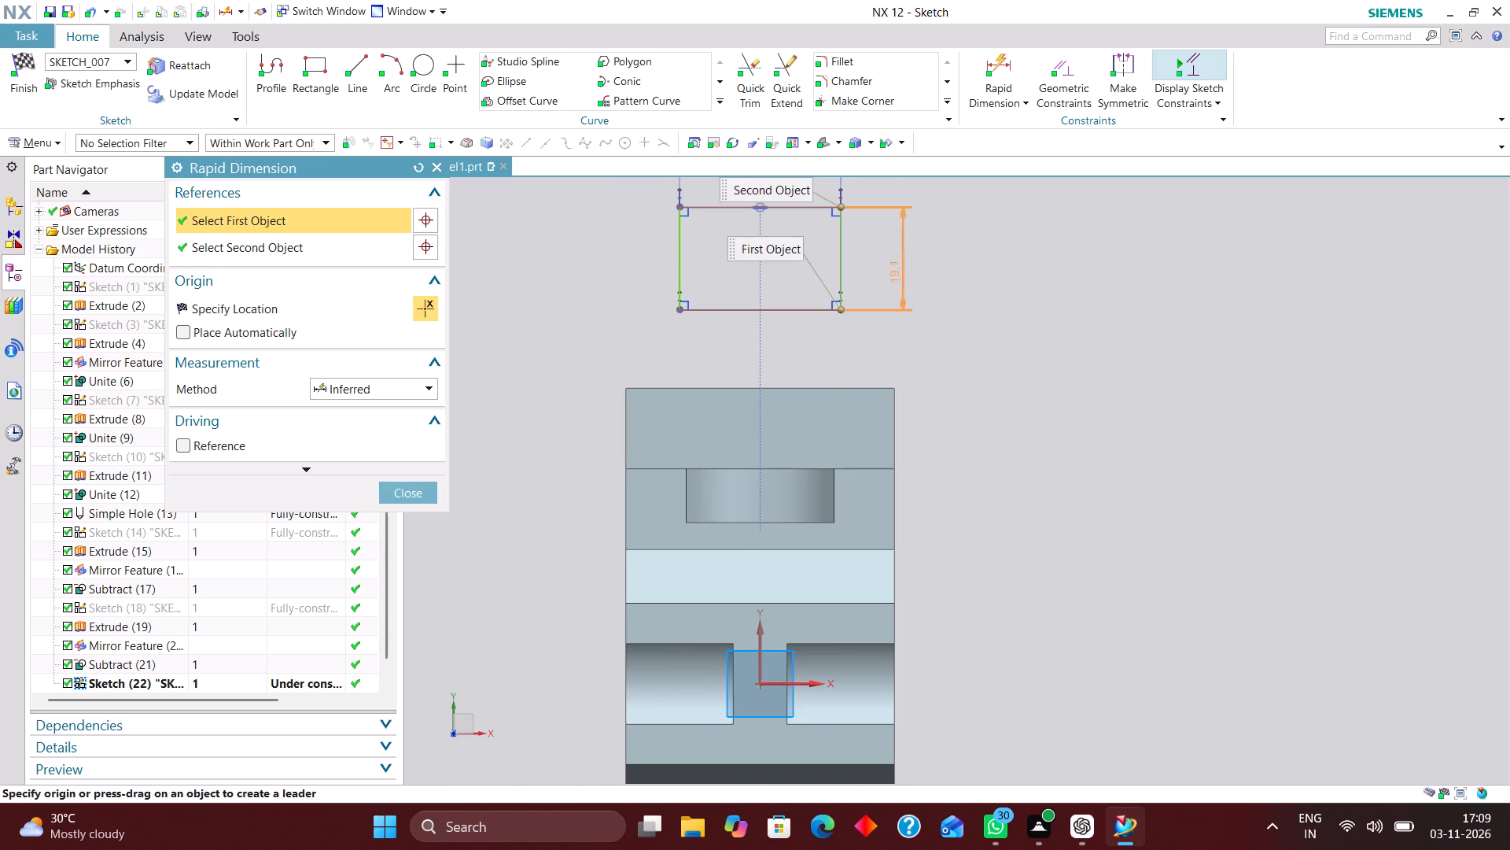
click(964, 255)
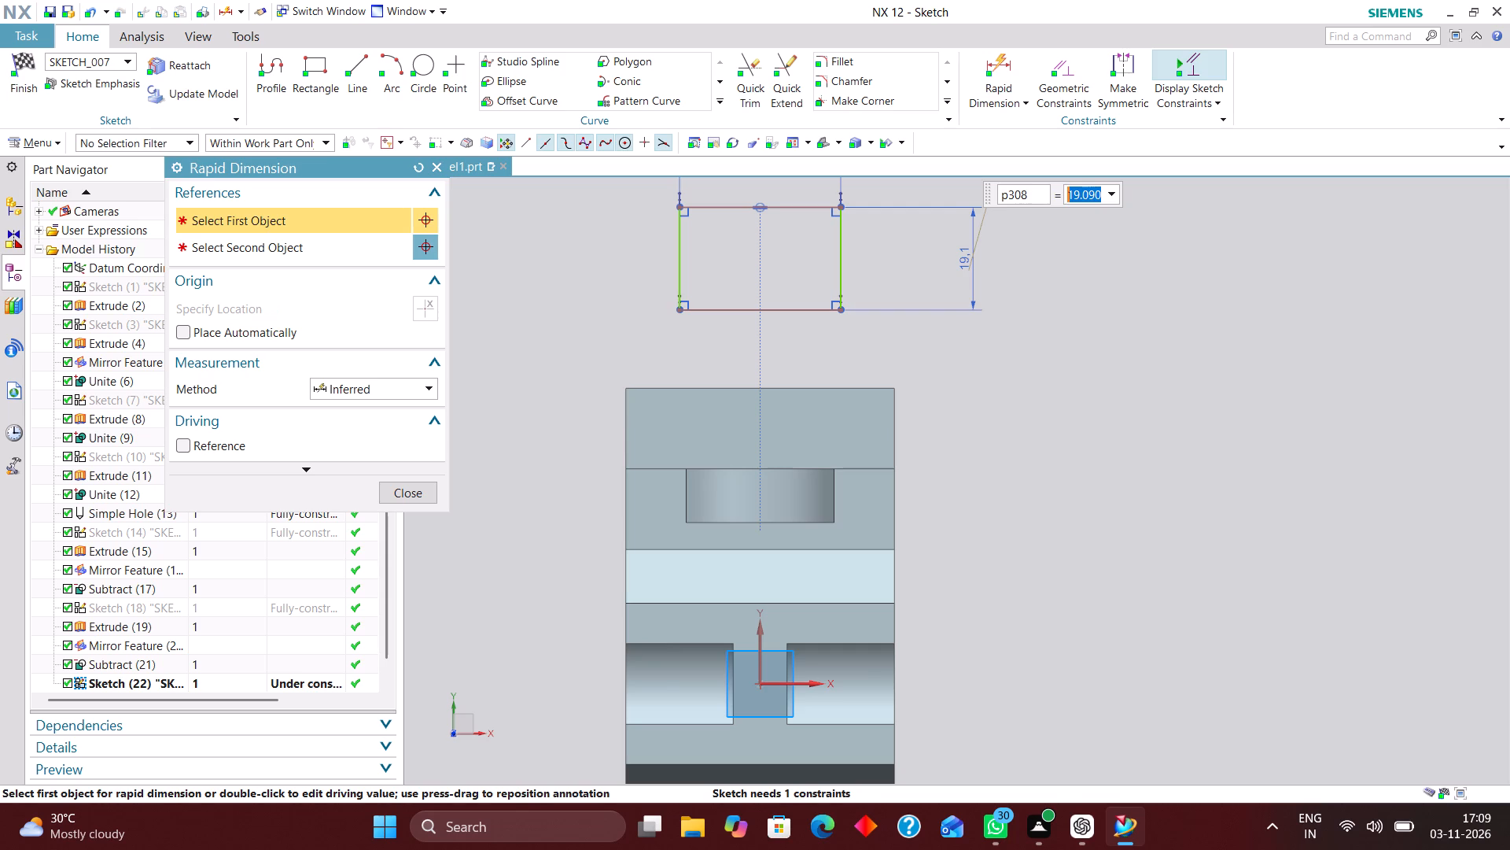
text(20)
key(Return)
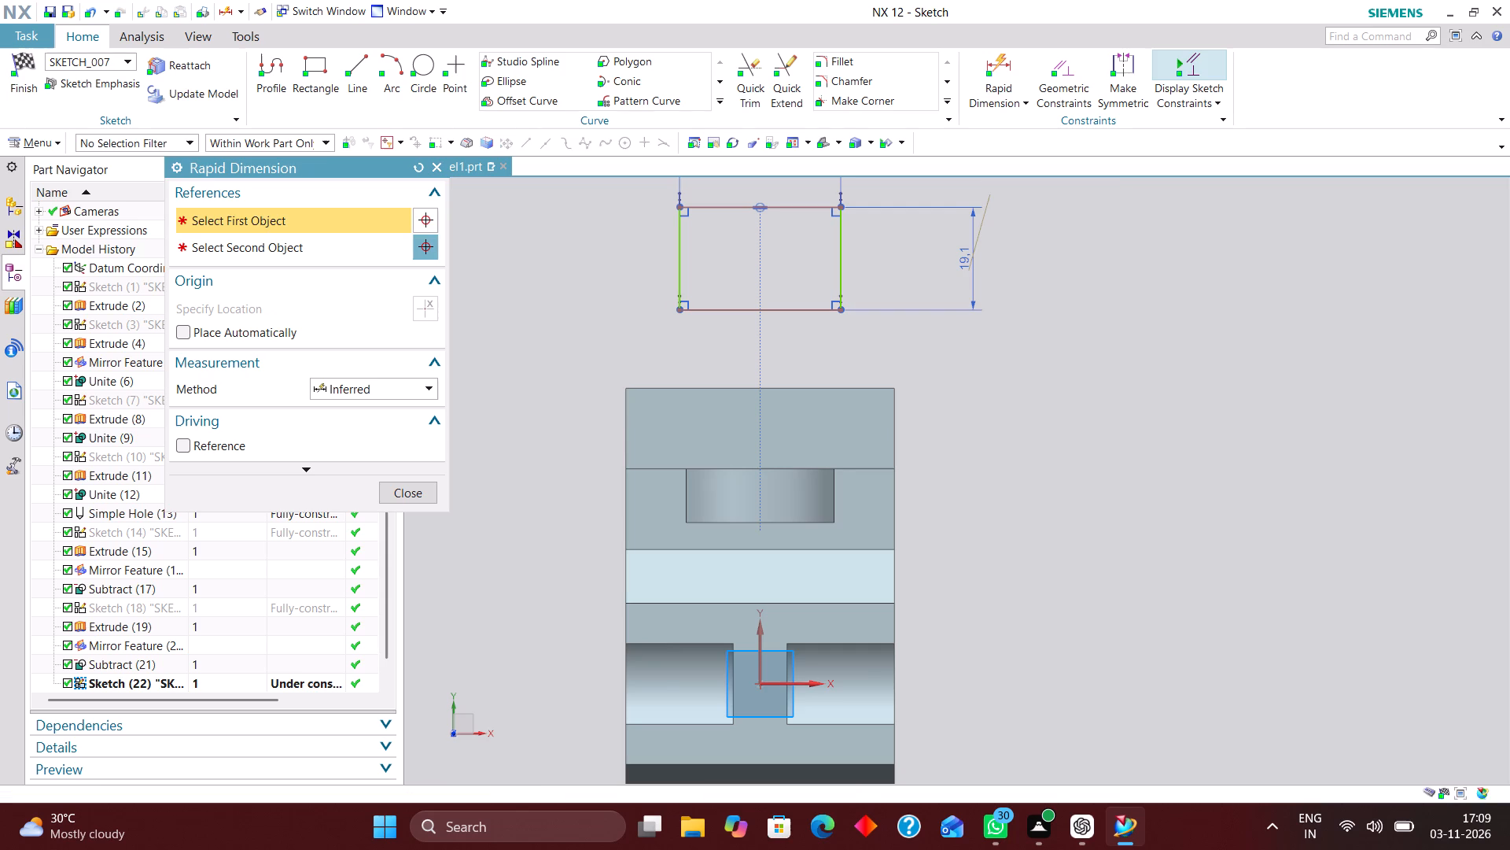
Dimension the rectangle's outer edge from the X axis, trying 50 and 60 mm before setting 70 mm, and finish the sketch.
click(809, 685)
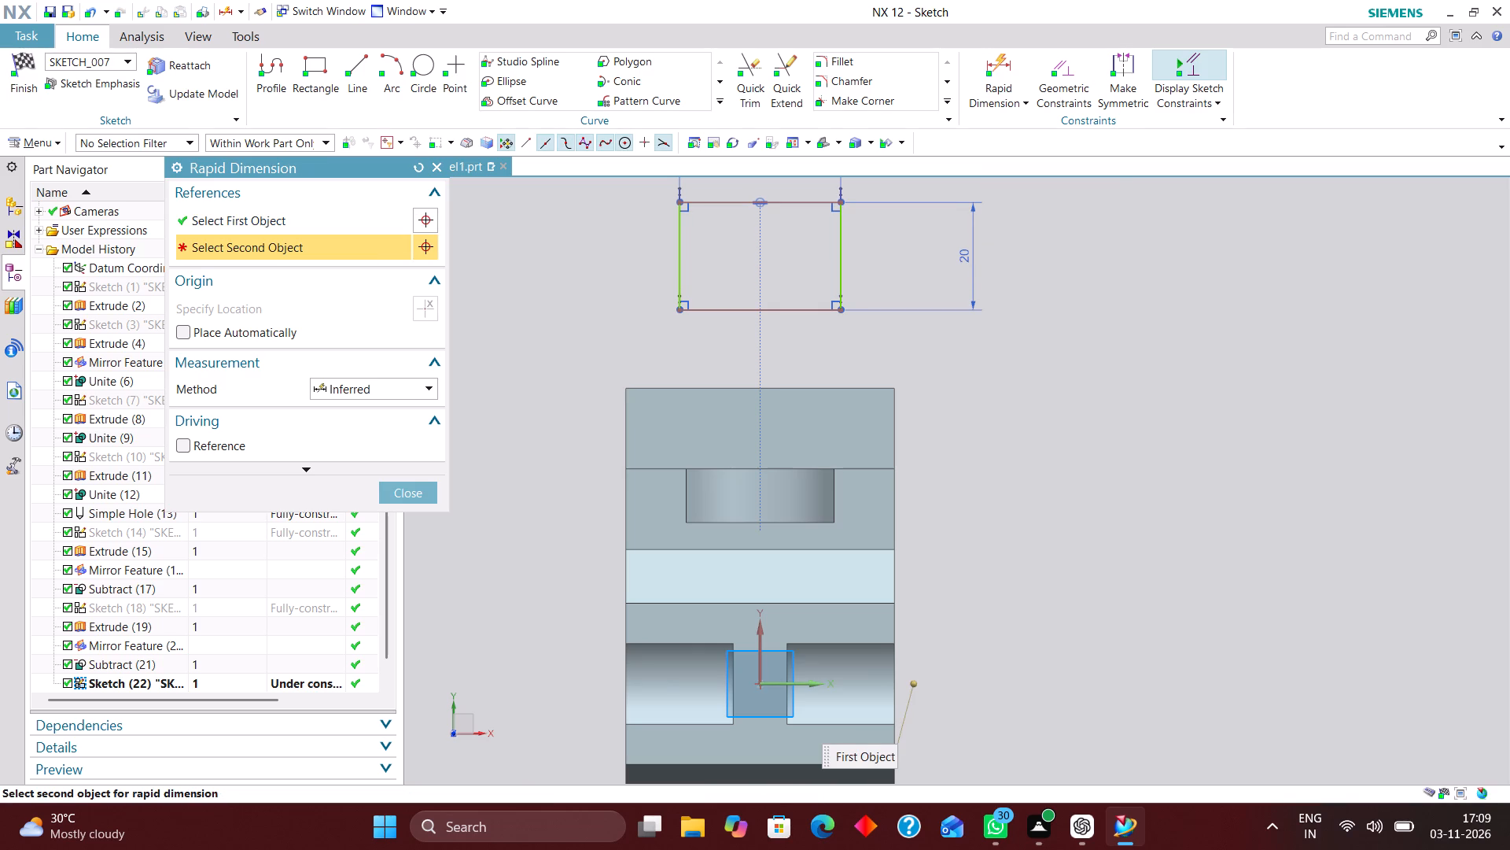
scroll(856, 517, down, 1)
click(823, 257)
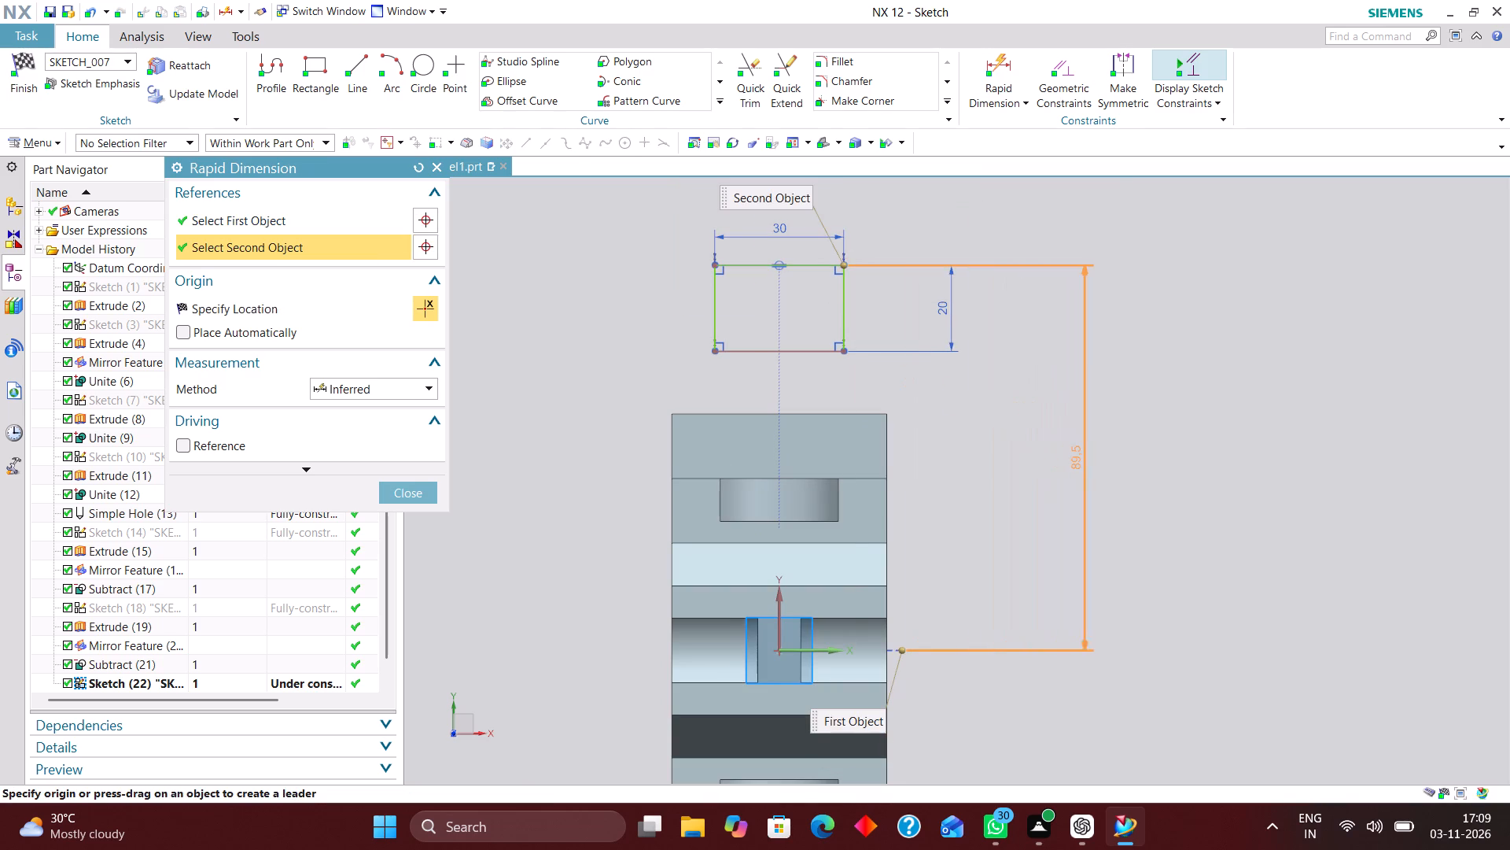
click(1093, 431)
text(50)
key(Return)
text(60)
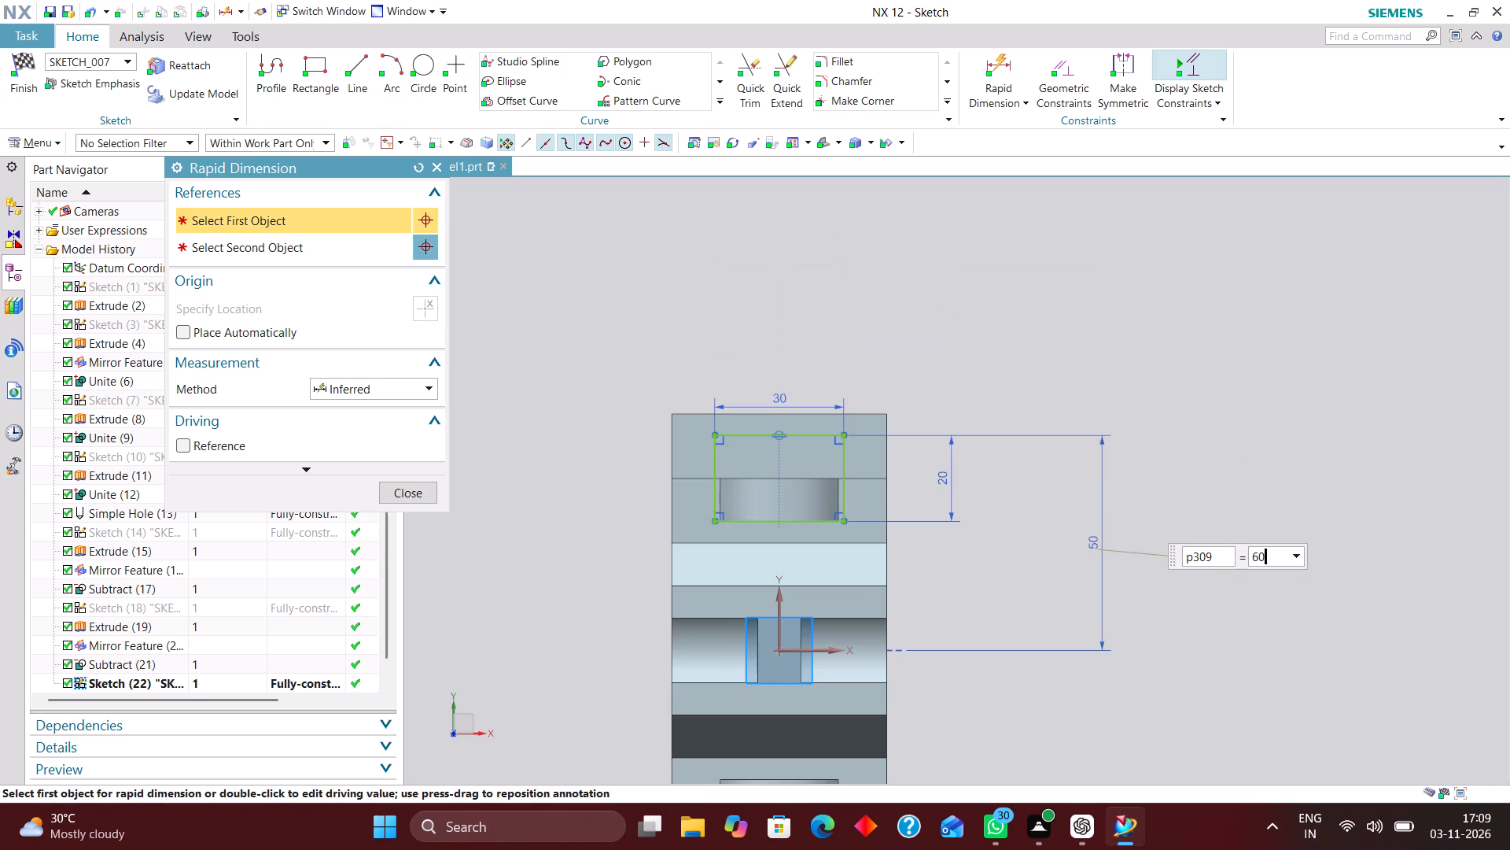
key(Return)
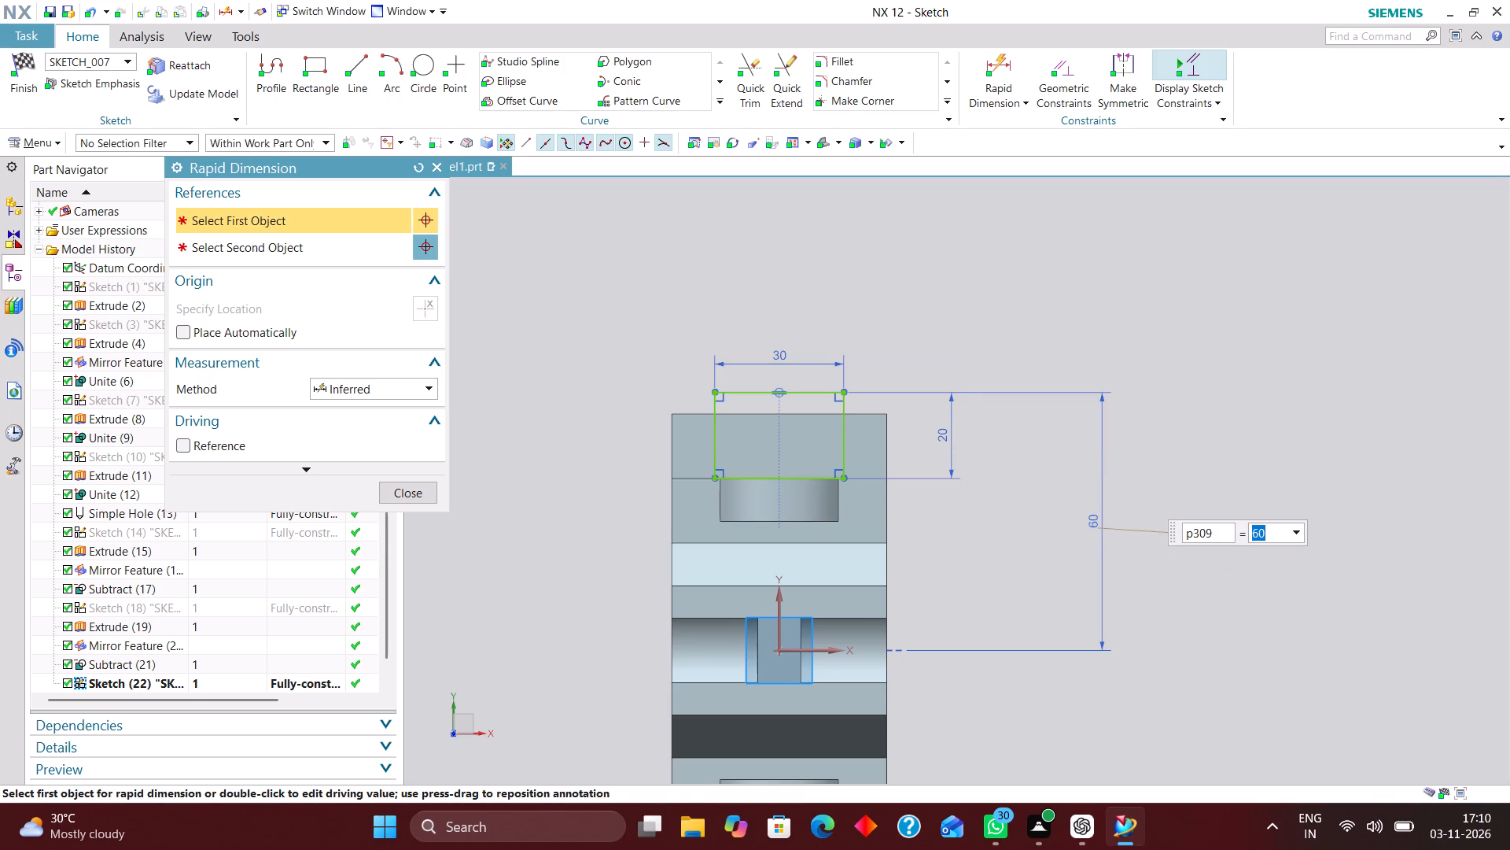
text(70)
key(Return)
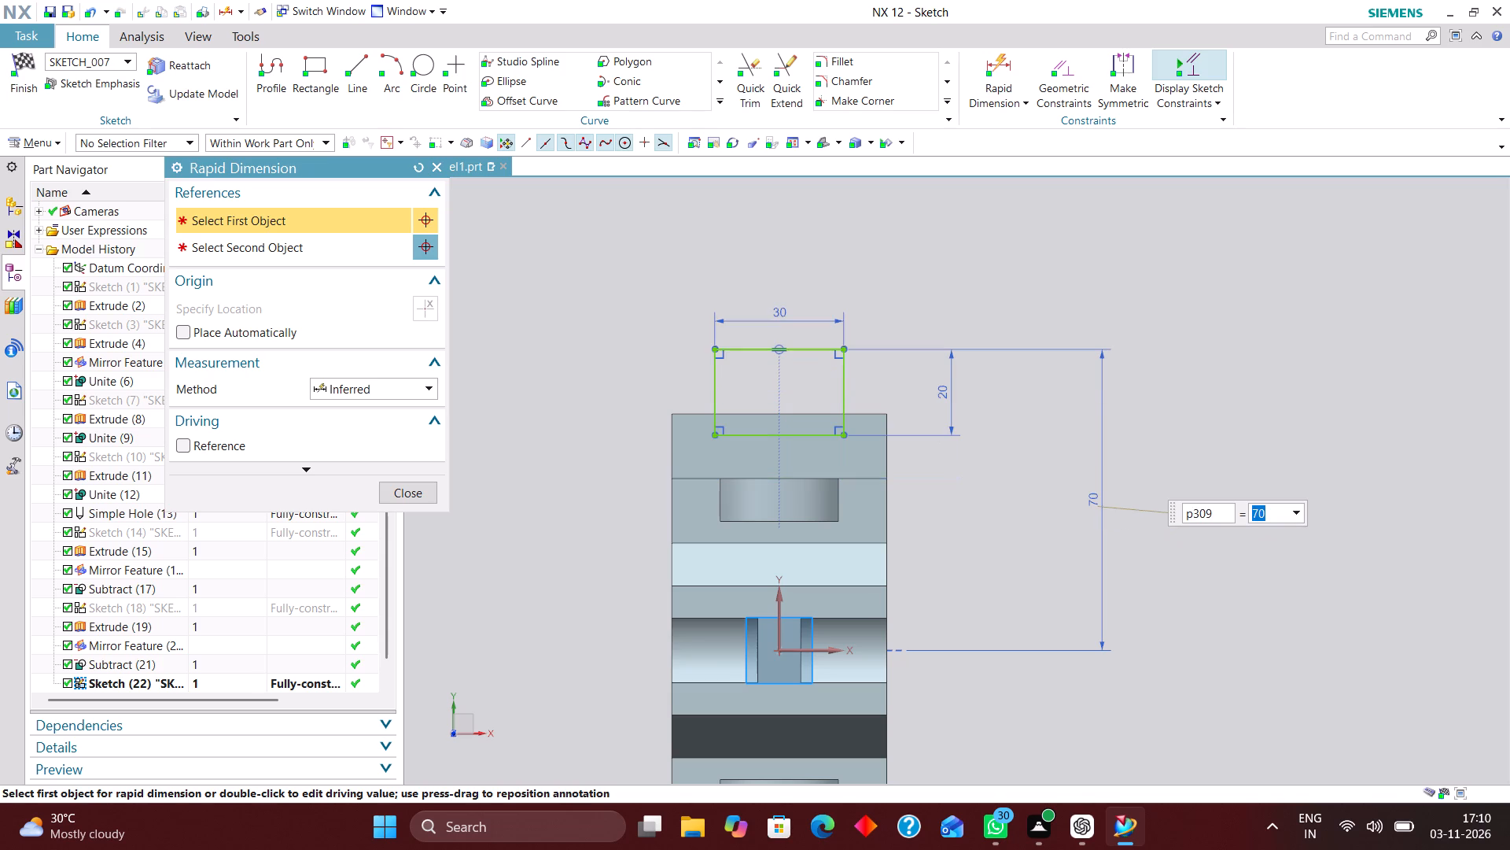
scroll(830, 444, up, 3)
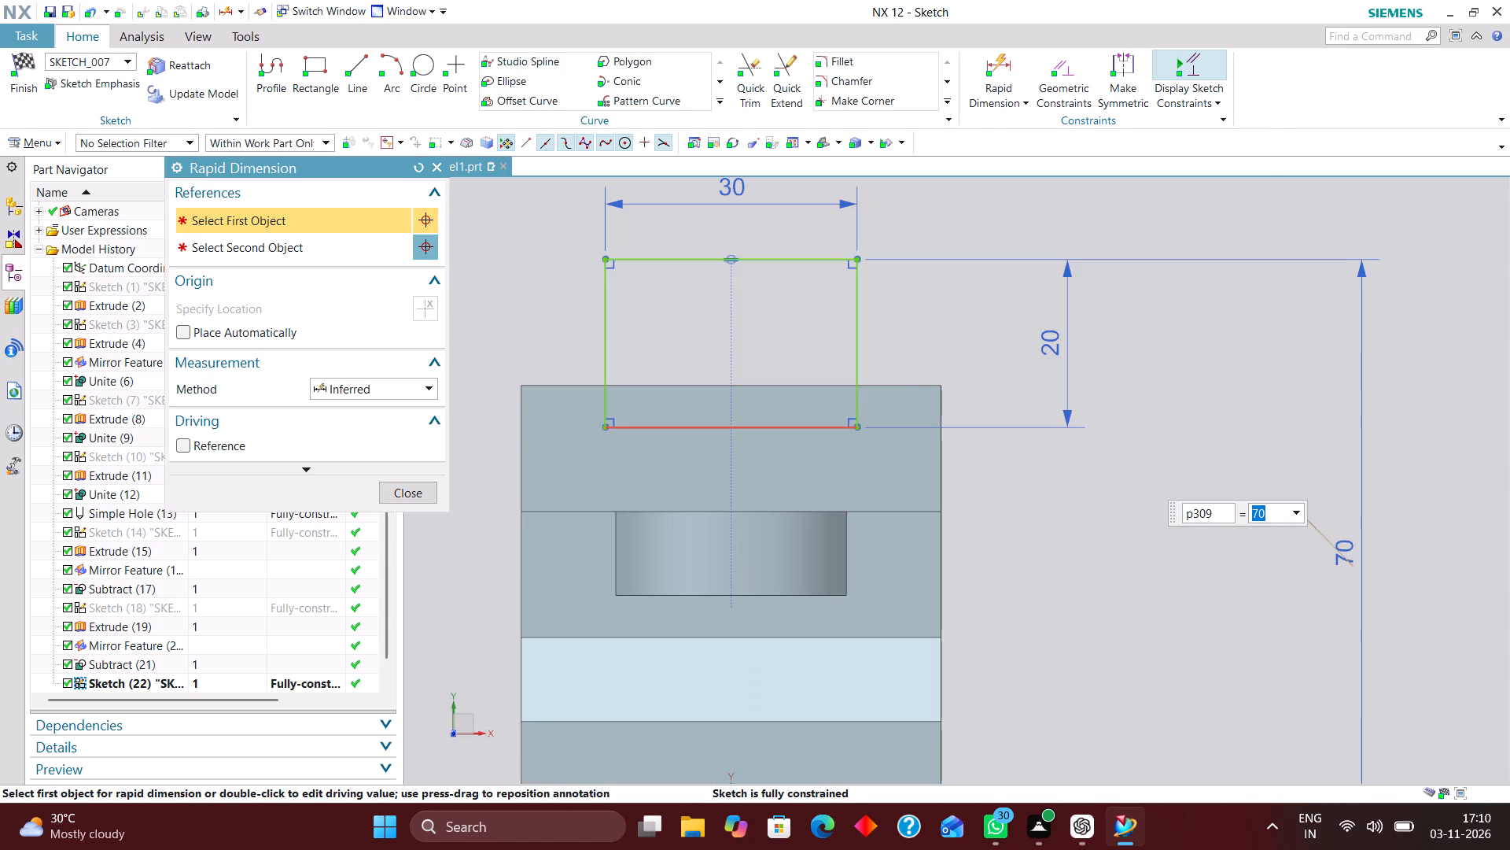
scroll(819, 412, down, 2)
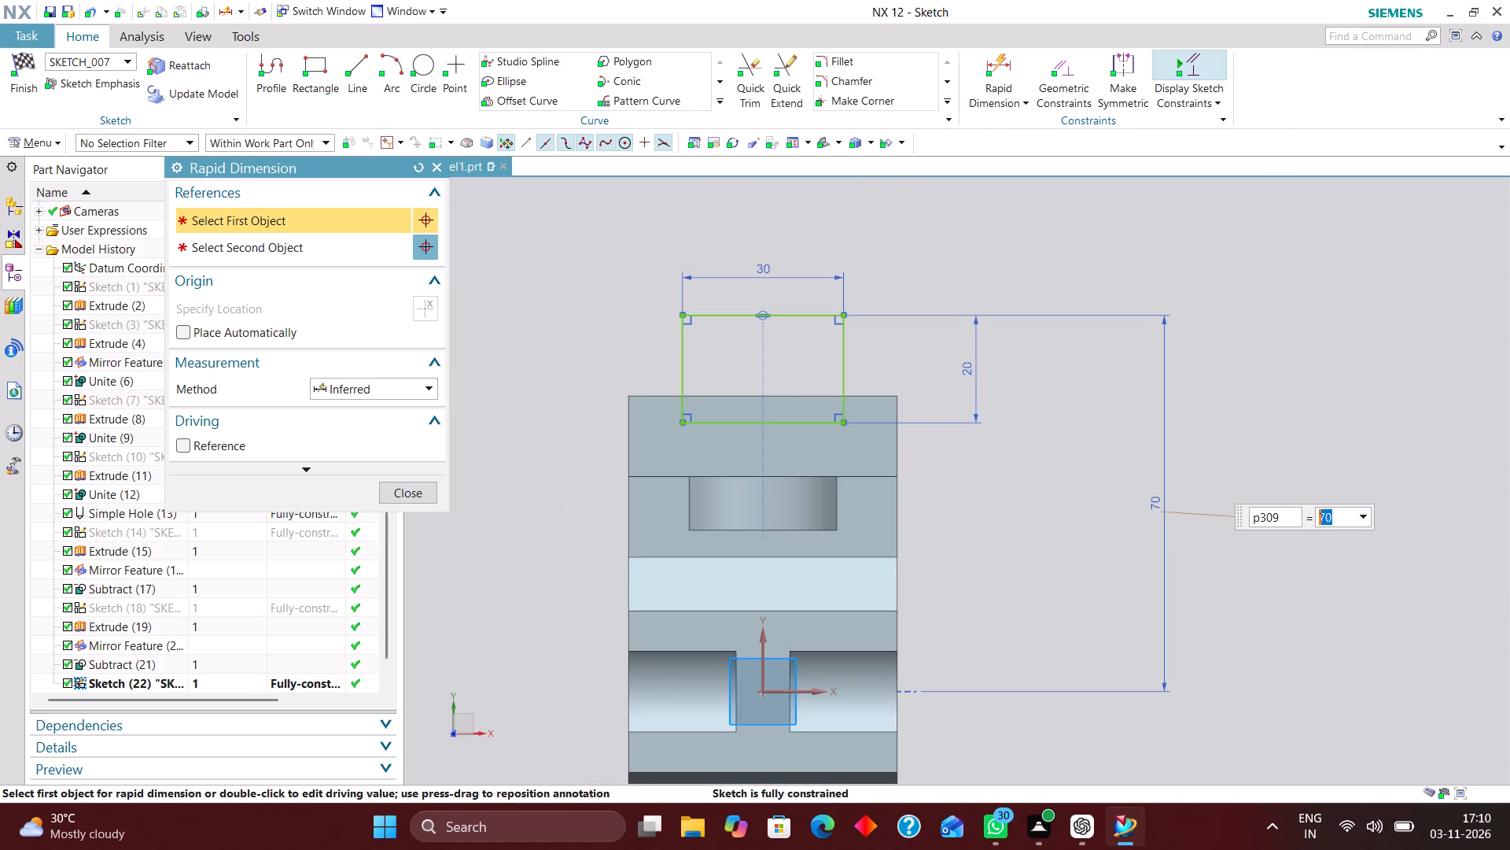
click(425, 501)
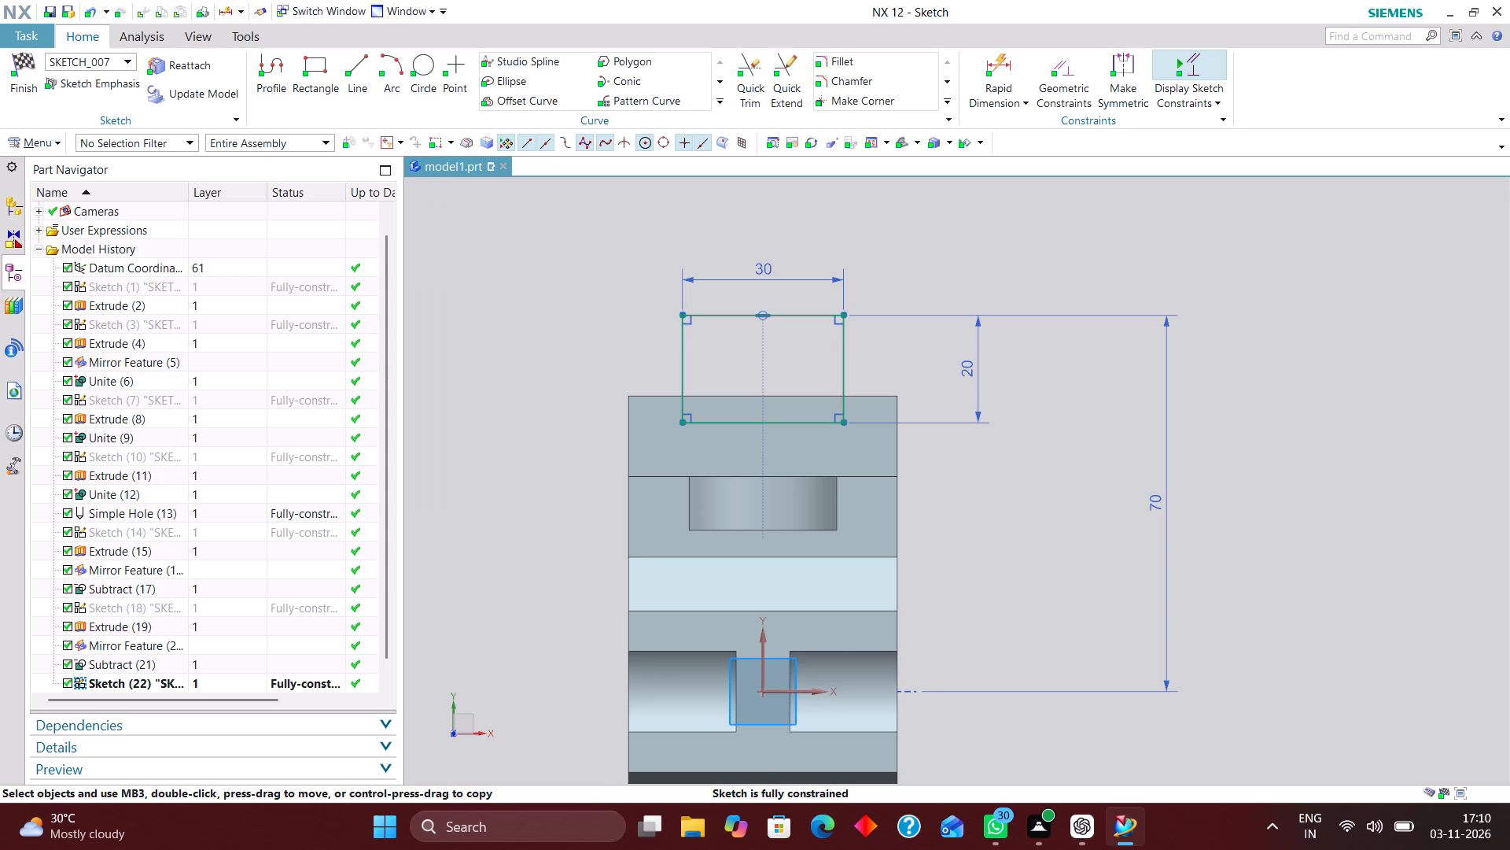
click(25, 63)
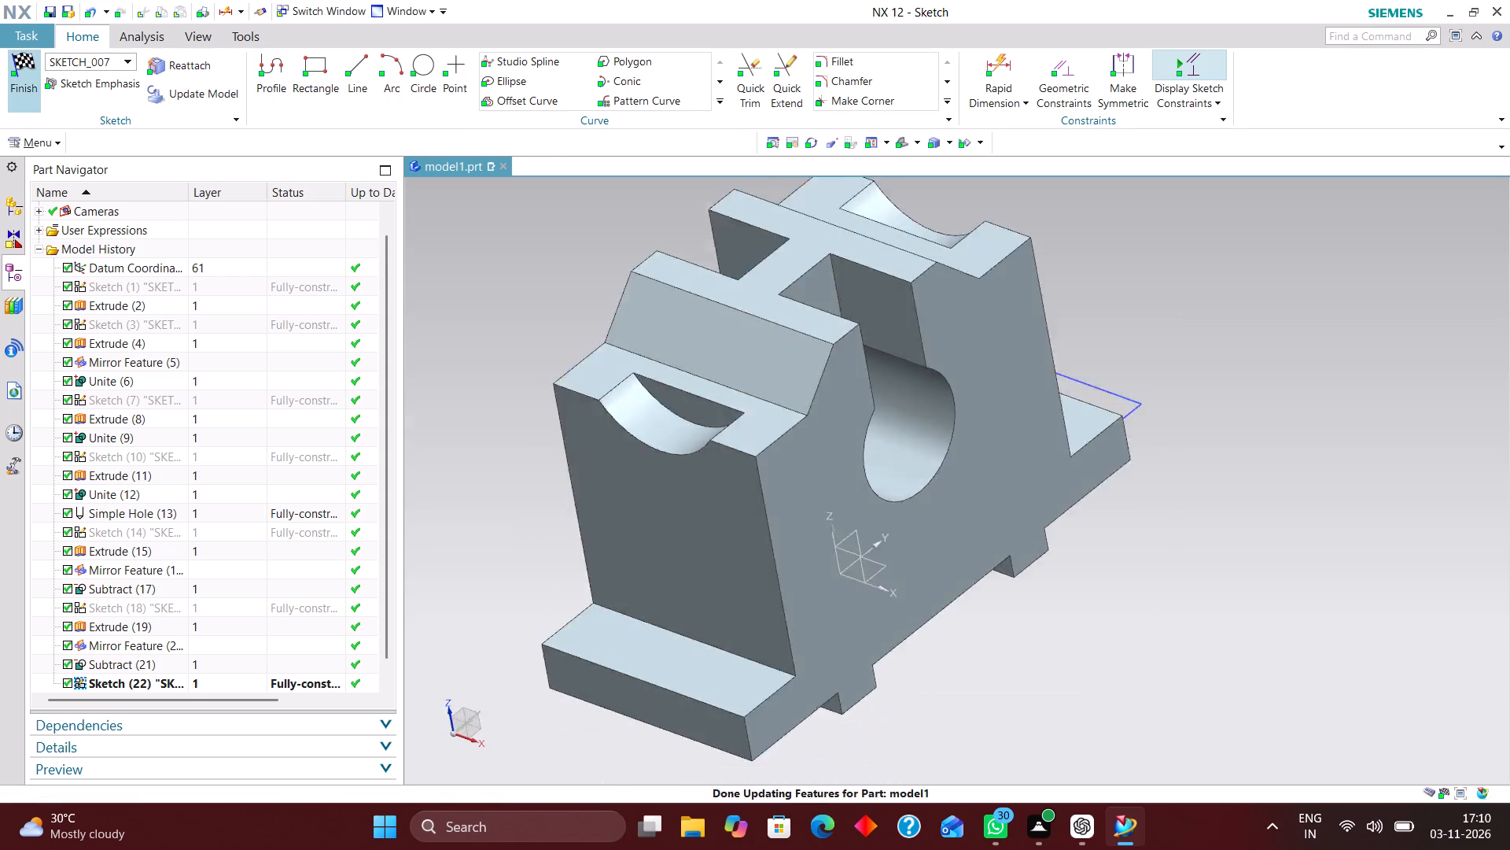
Extrude the 30 by 20 mm rectangle from -34 mm to 45 mm as a separate body with Boolean None.
scroll(1074, 486, down, 3)
scroll(1242, 466, up, 2)
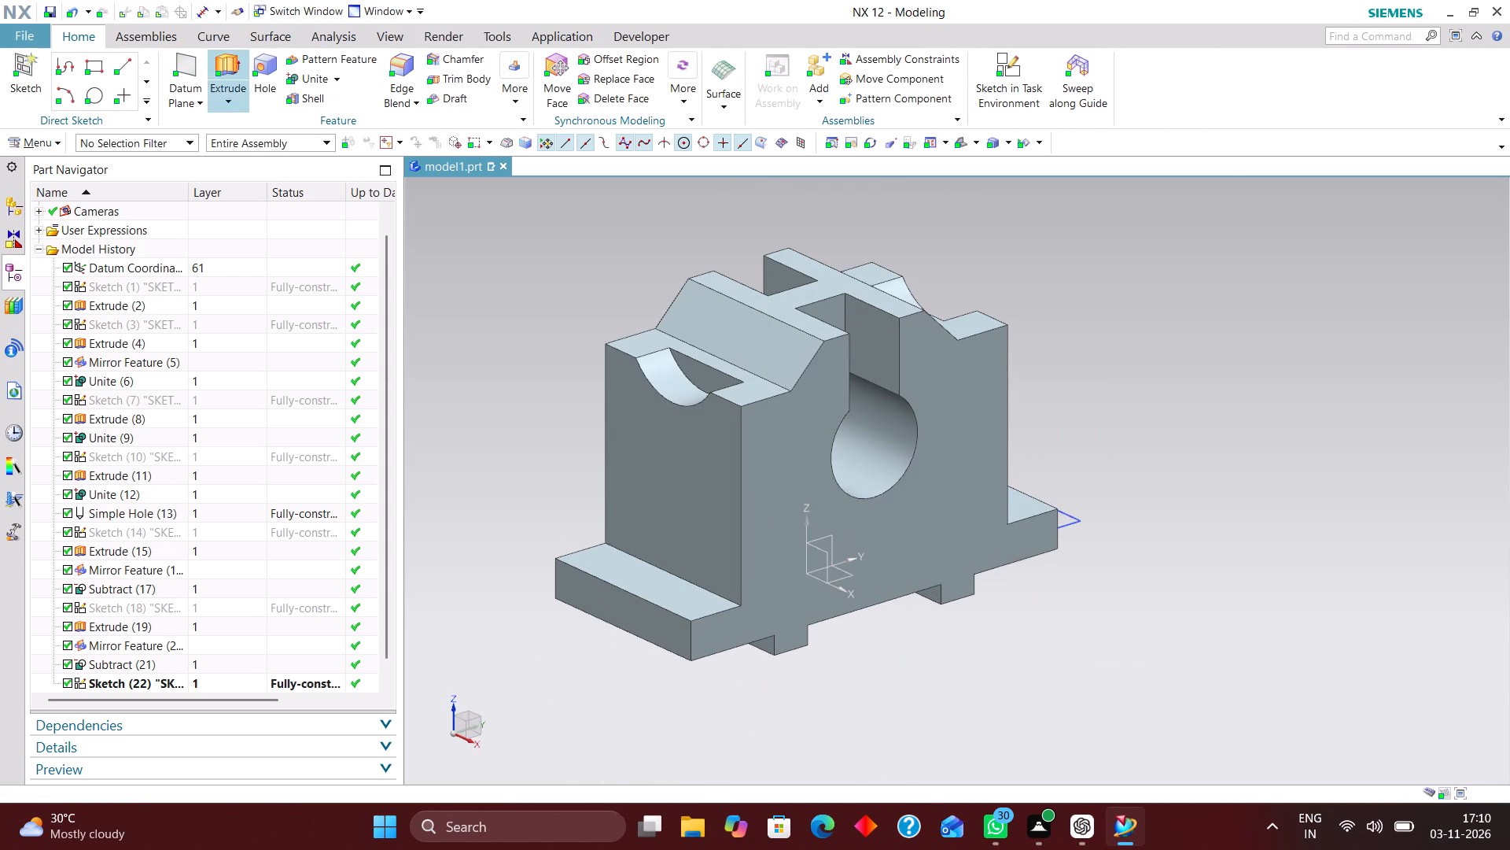
click(222, 61)
middle_drag(1154, 548, 1121, 564)
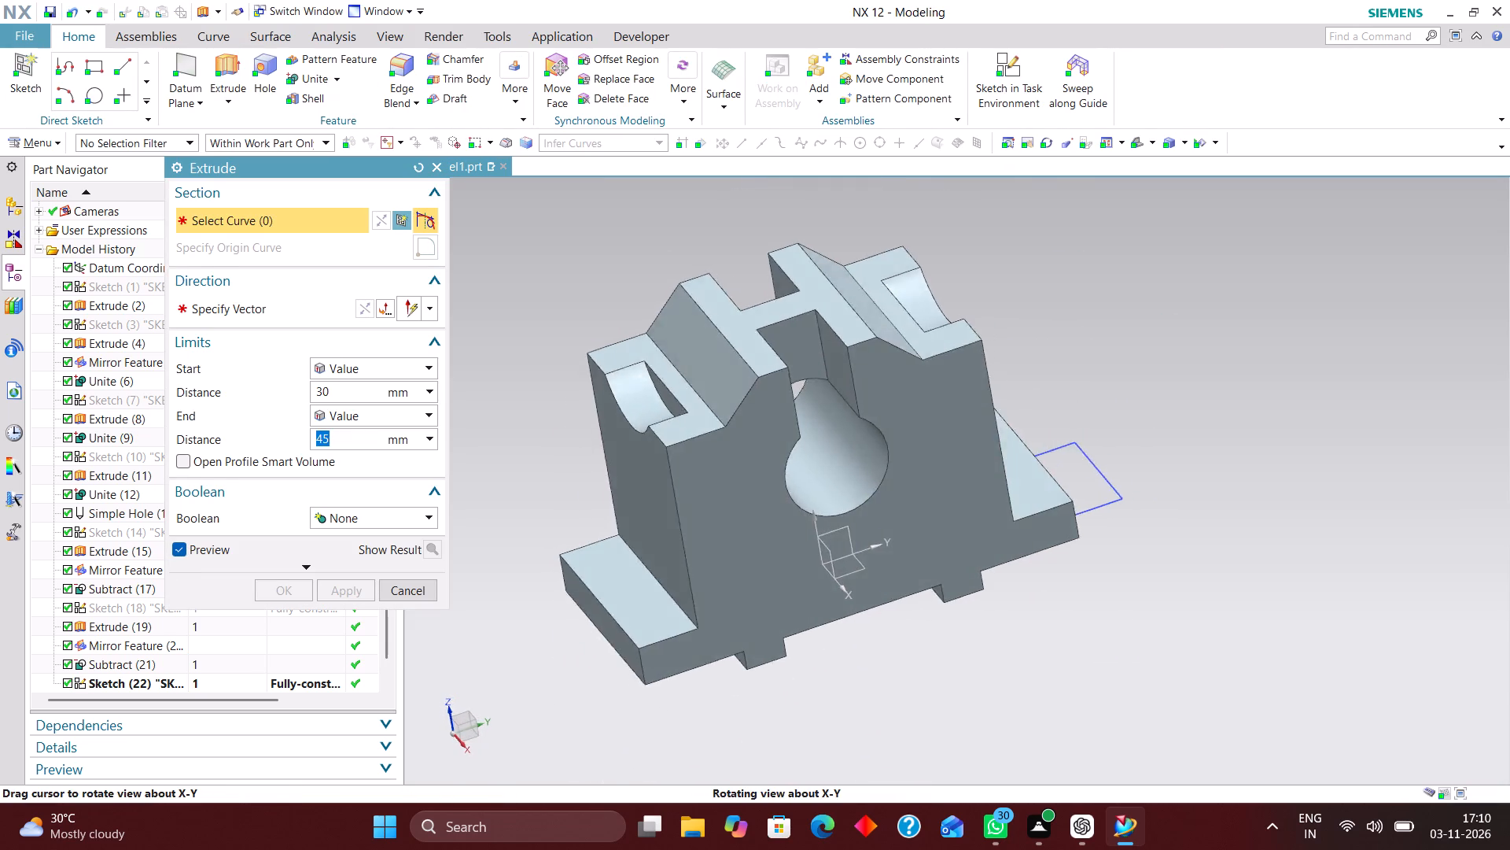
middle_drag(1121, 564, 1109, 564)
scroll(1133, 544, up, 1)
click(1109, 500)
drag(1025, 335, 1163, 612)
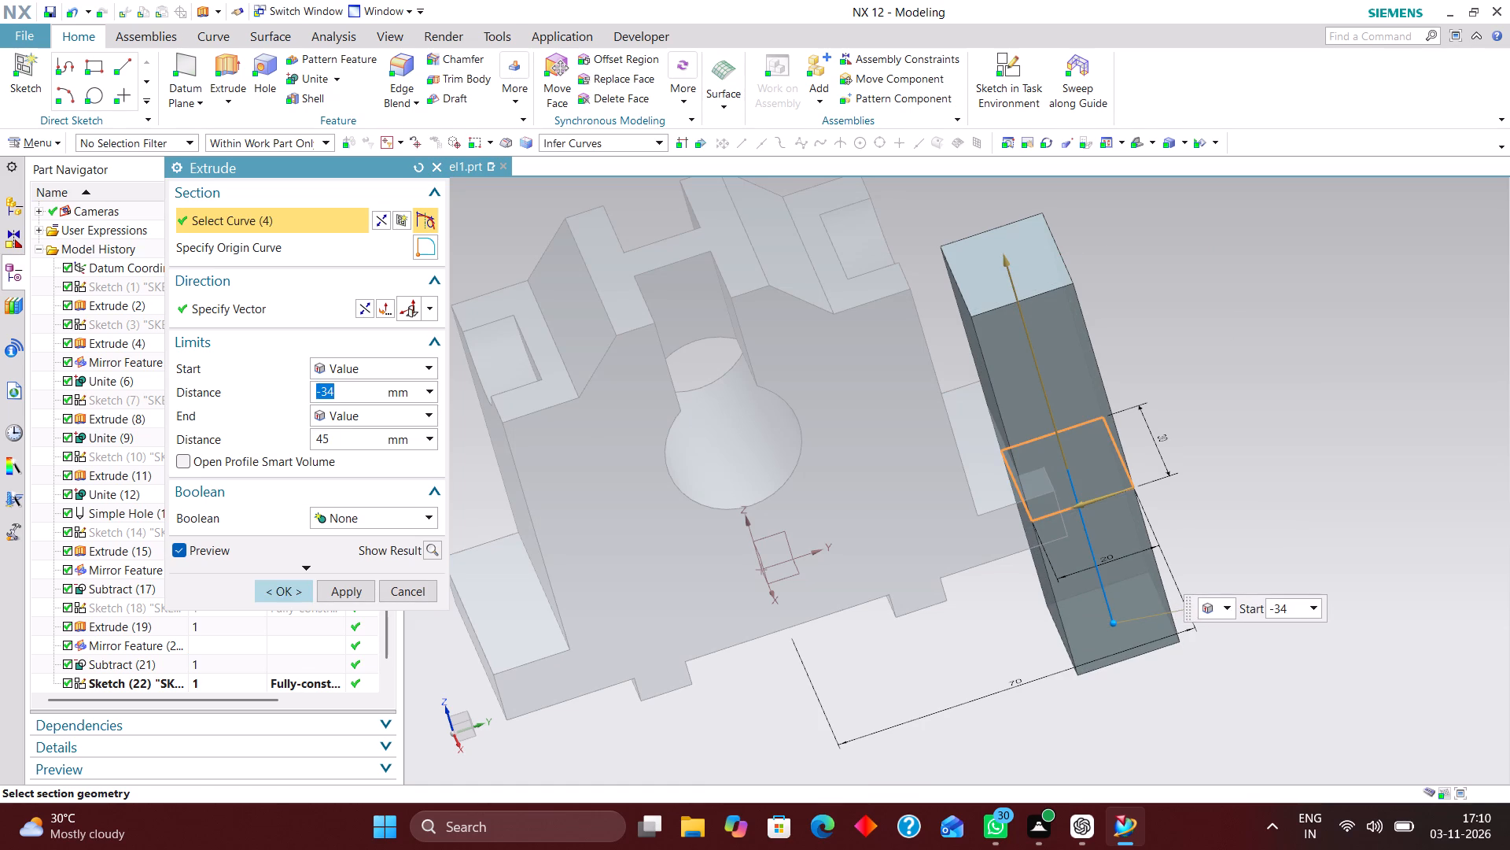
click(300, 584)
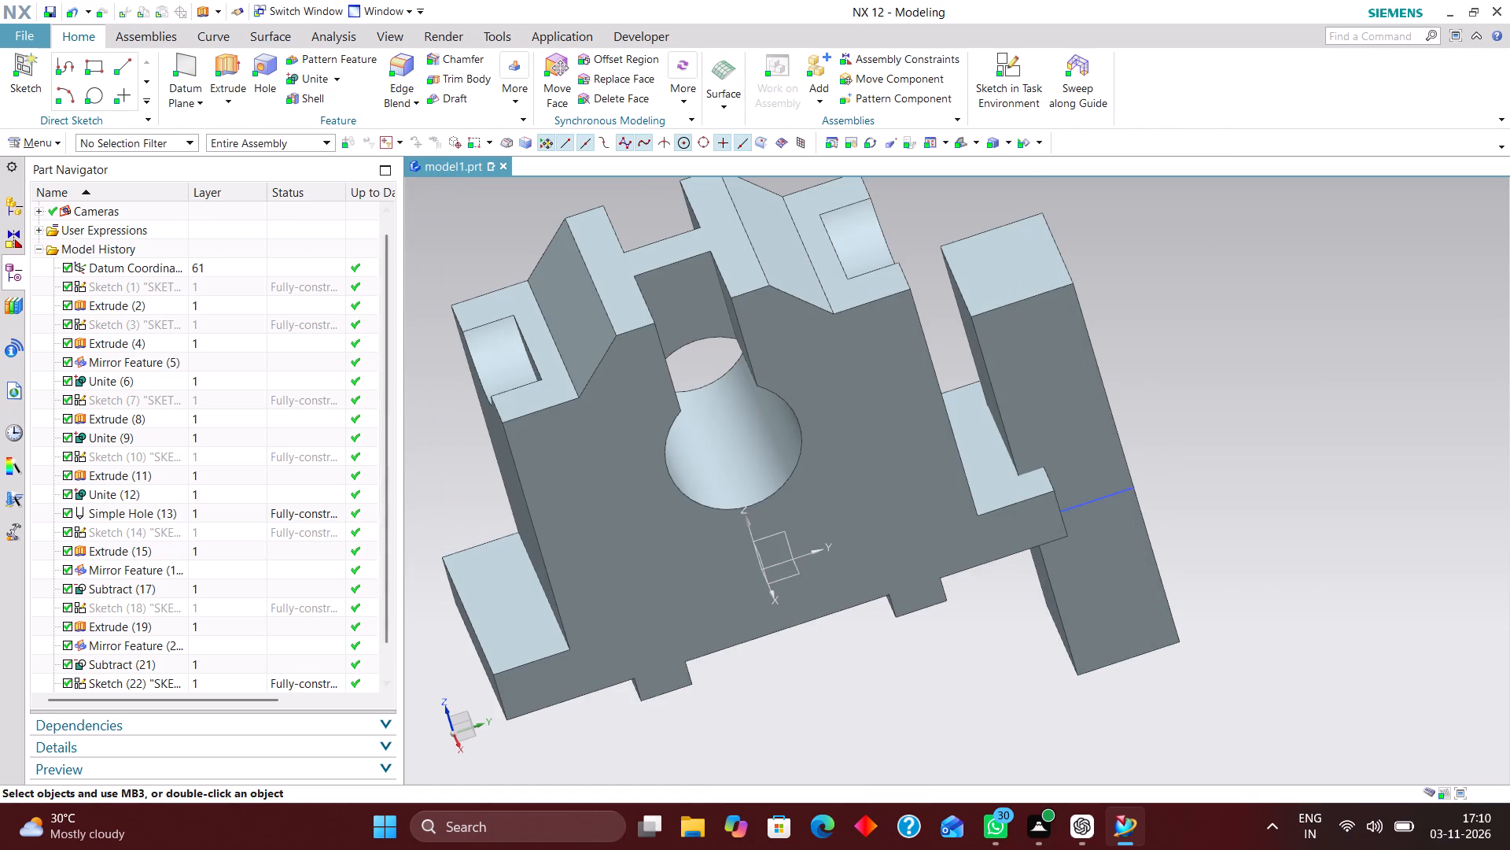
Subtract the extruded rectangular block from the fixture body and hide its sketch.
click(332, 77)
click(335, 116)
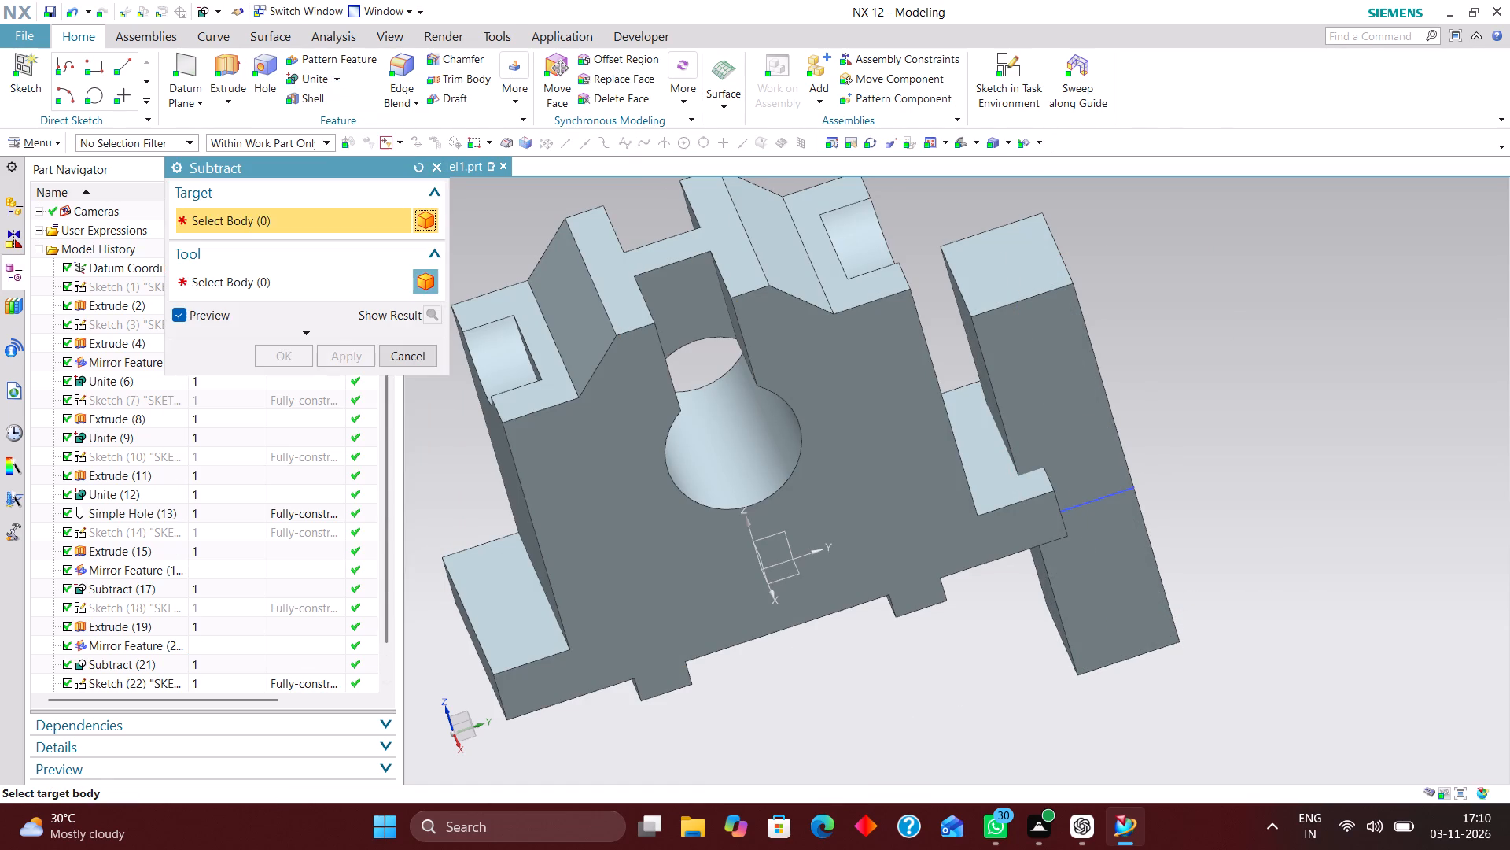
click(766, 454)
click(1013, 428)
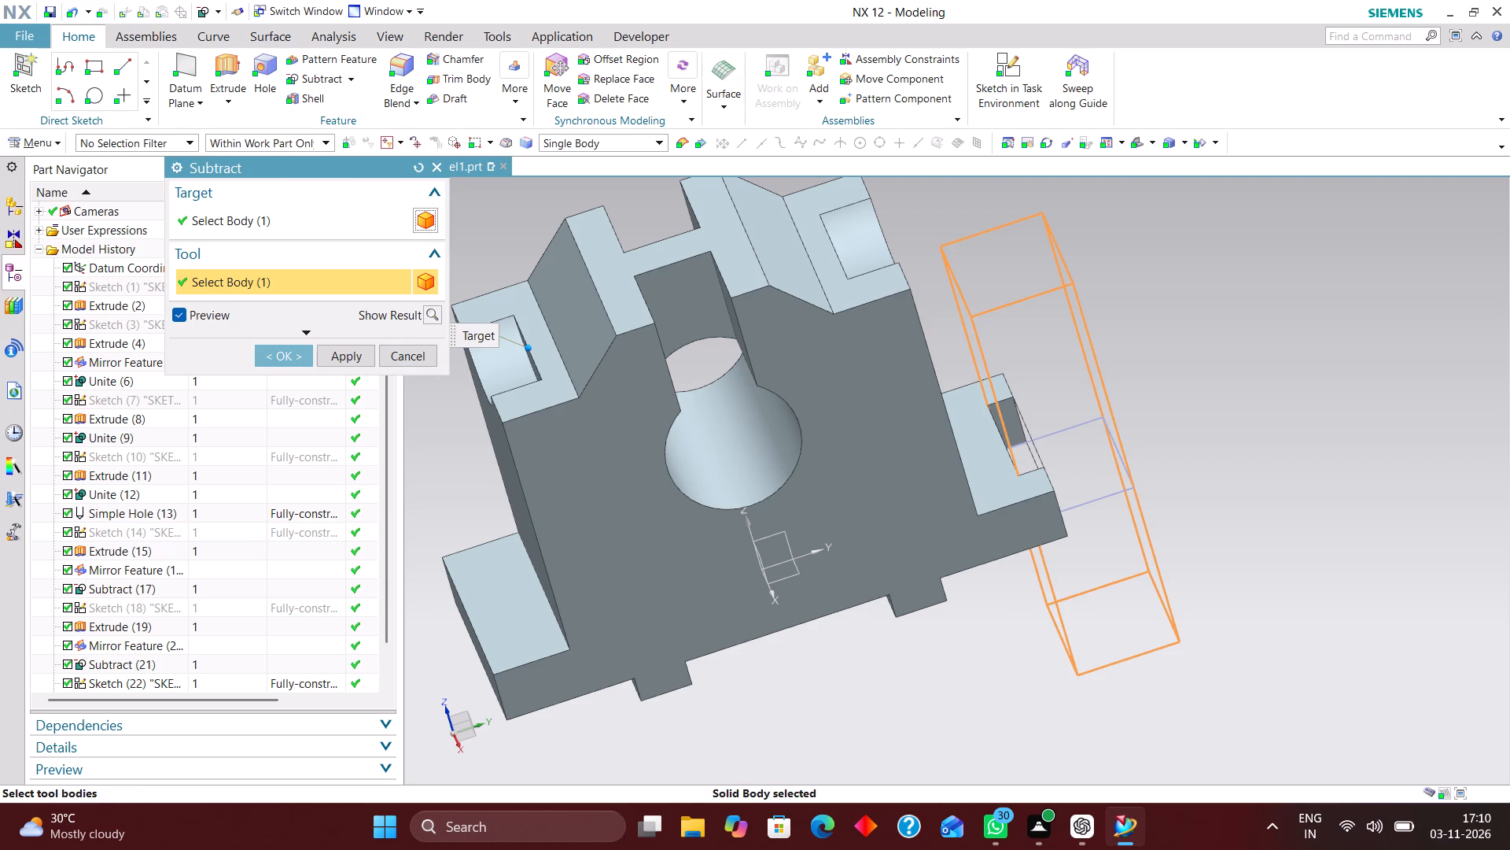
click(297, 361)
right_drag(1123, 456, 1141, 564)
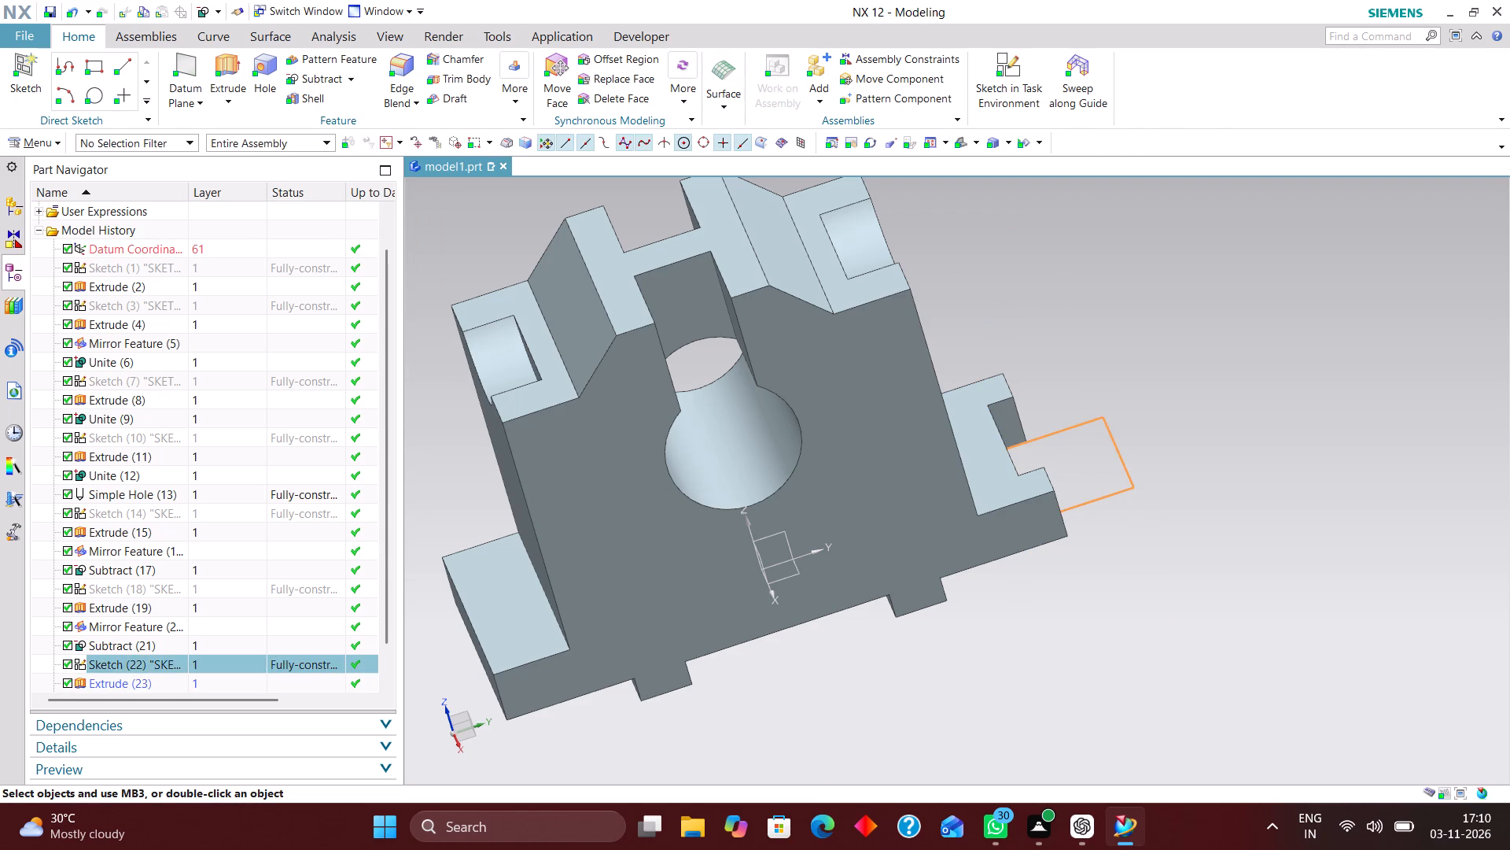
Measure the depth of the base cutout from the base's end face to the cutout's inner face.
click(322, 37)
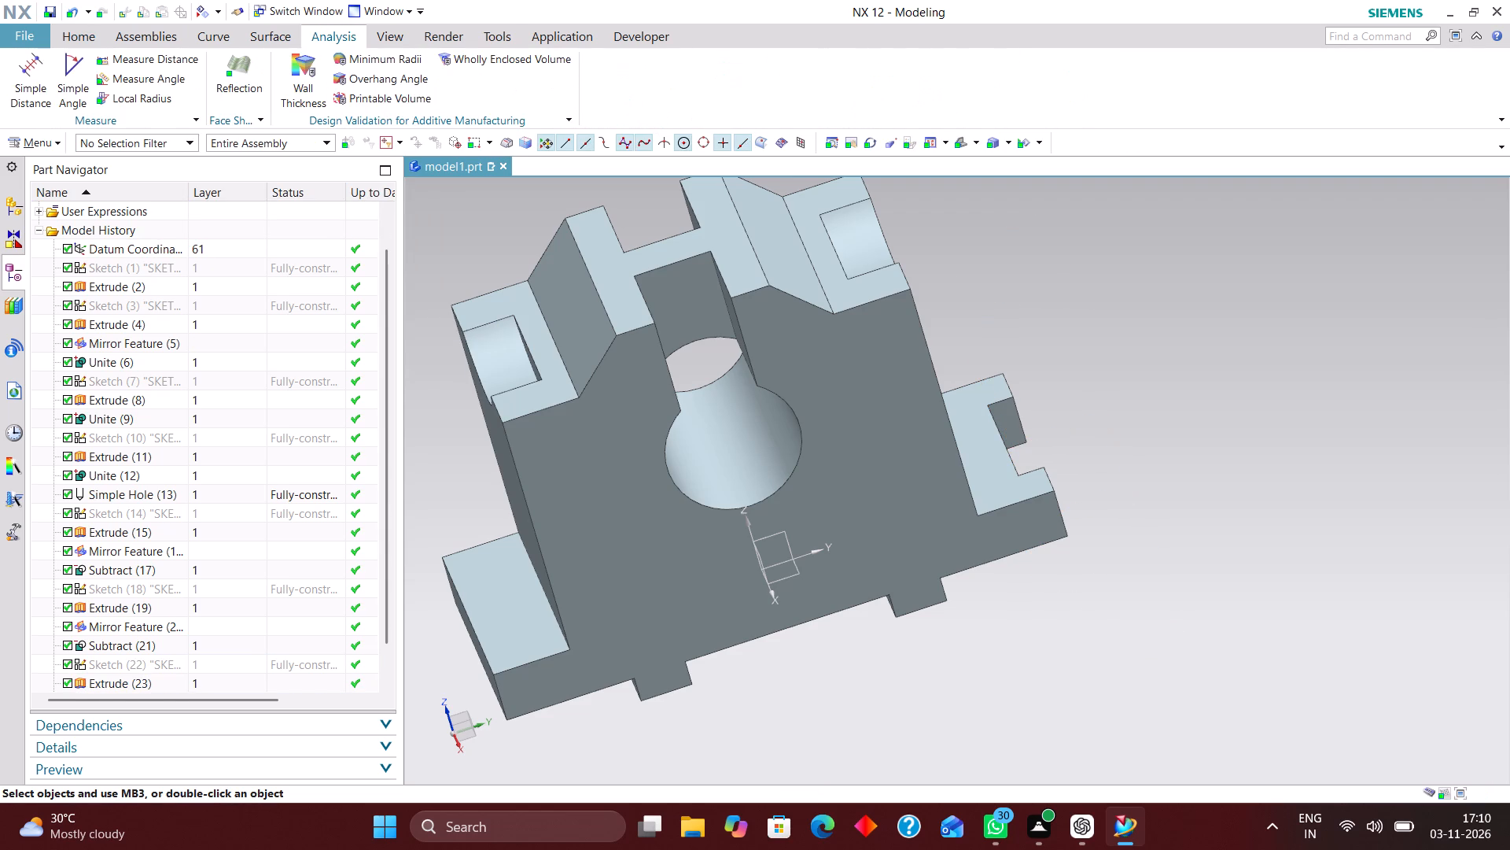
click(28, 68)
middle_drag(989, 516, 884, 490)
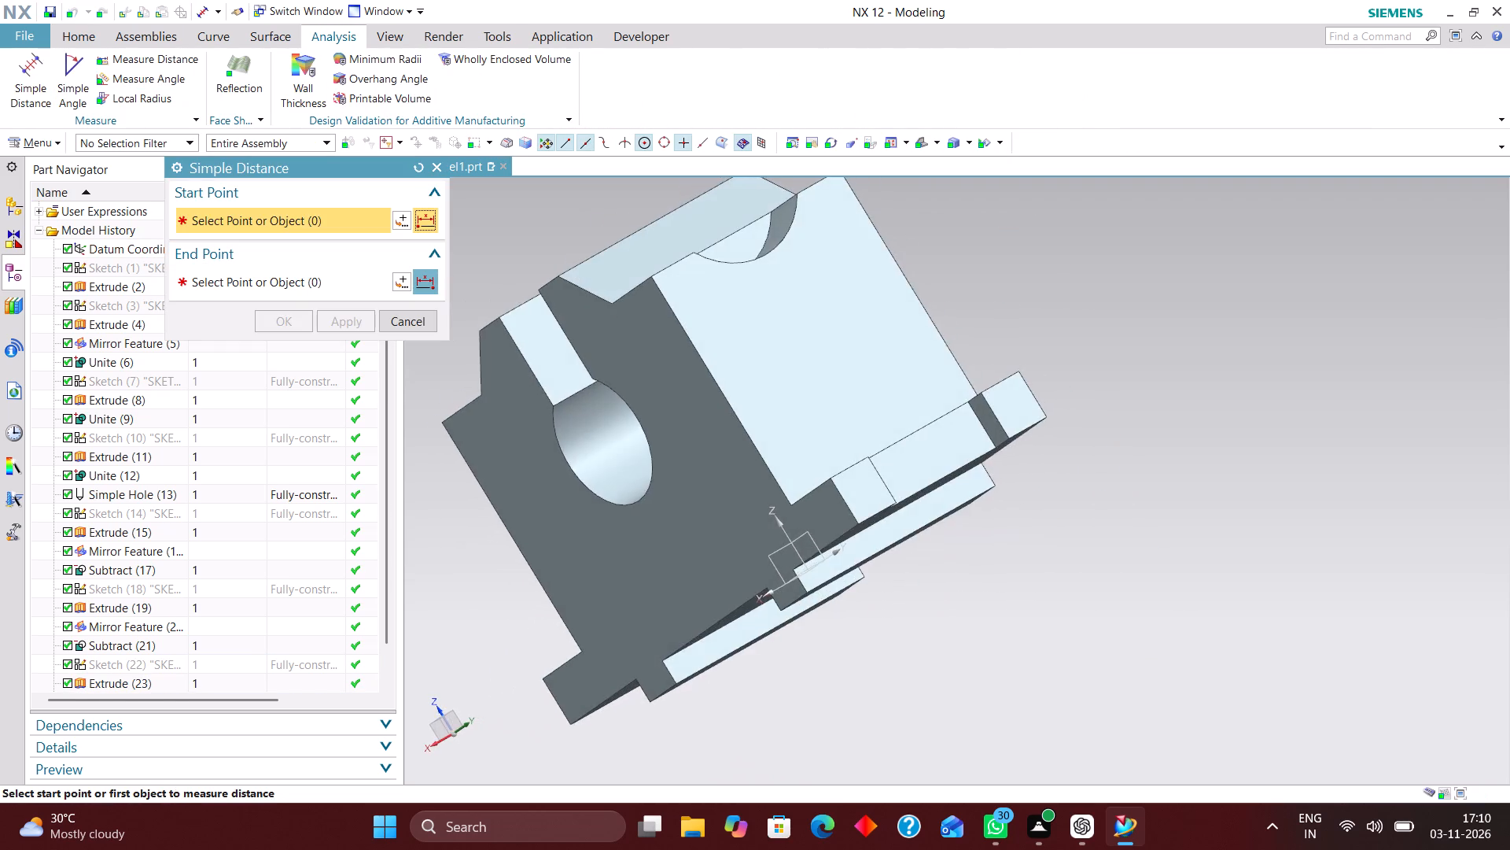
scroll(889, 483, up, 3)
middle_drag(830, 464, 878, 510)
scroll(919, 513, up, 1)
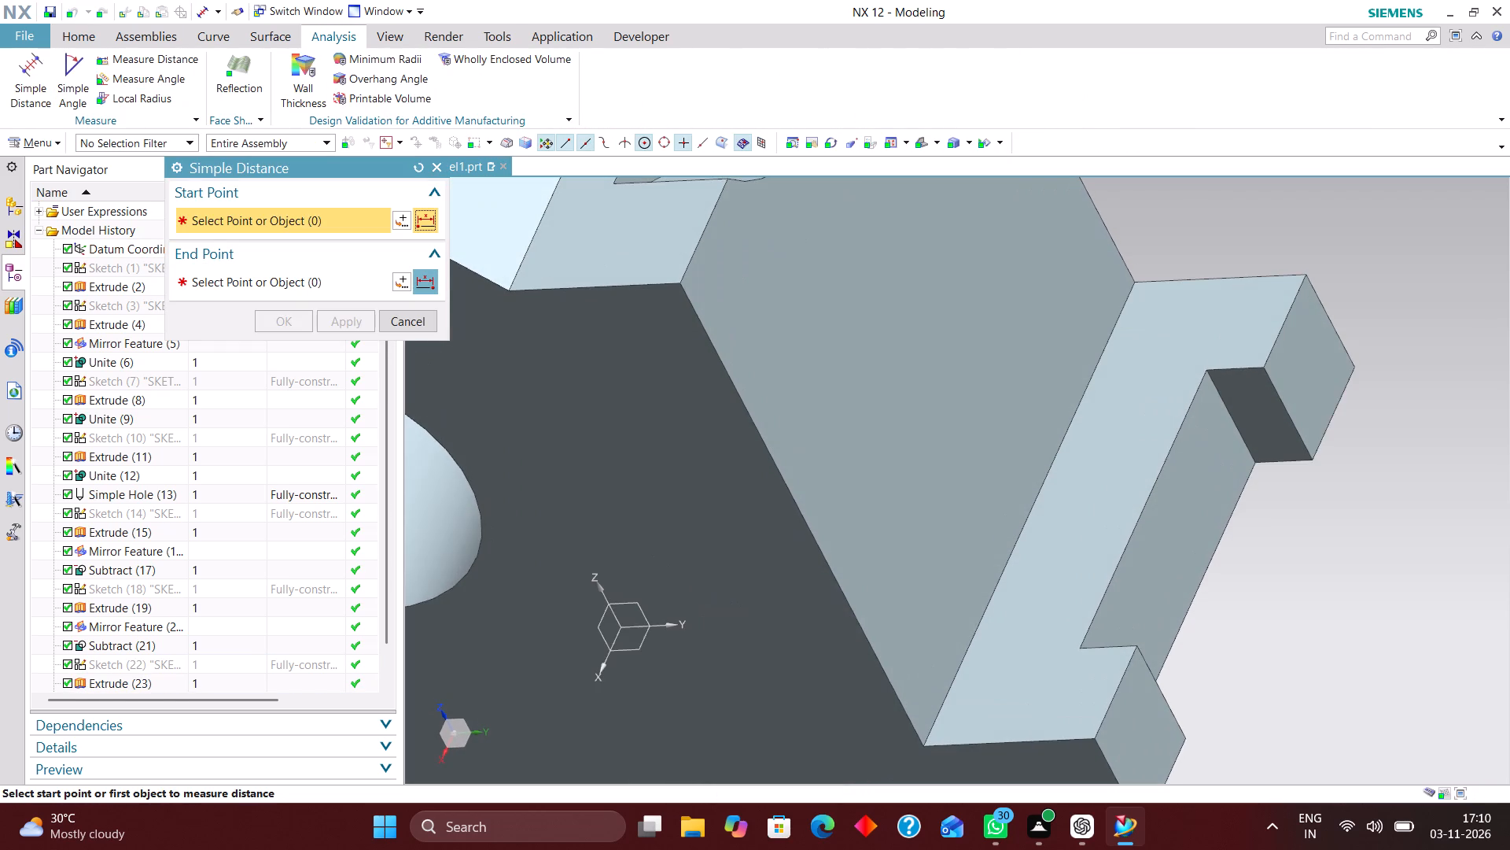
scroll(741, 400, down, 3)
scroll(1030, 379, up, 2)
click(1025, 395)
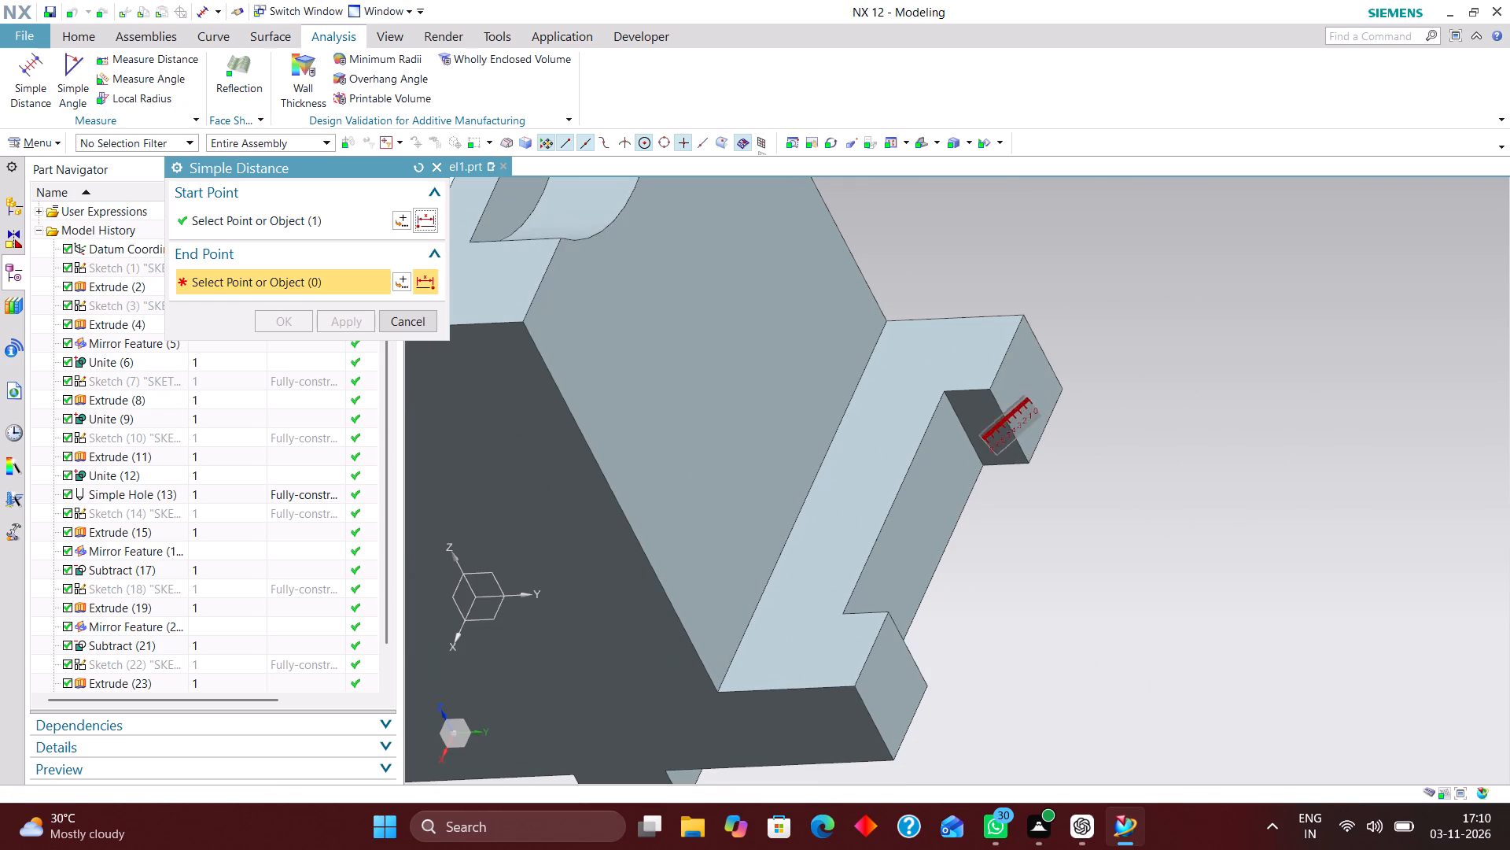
click(940, 445)
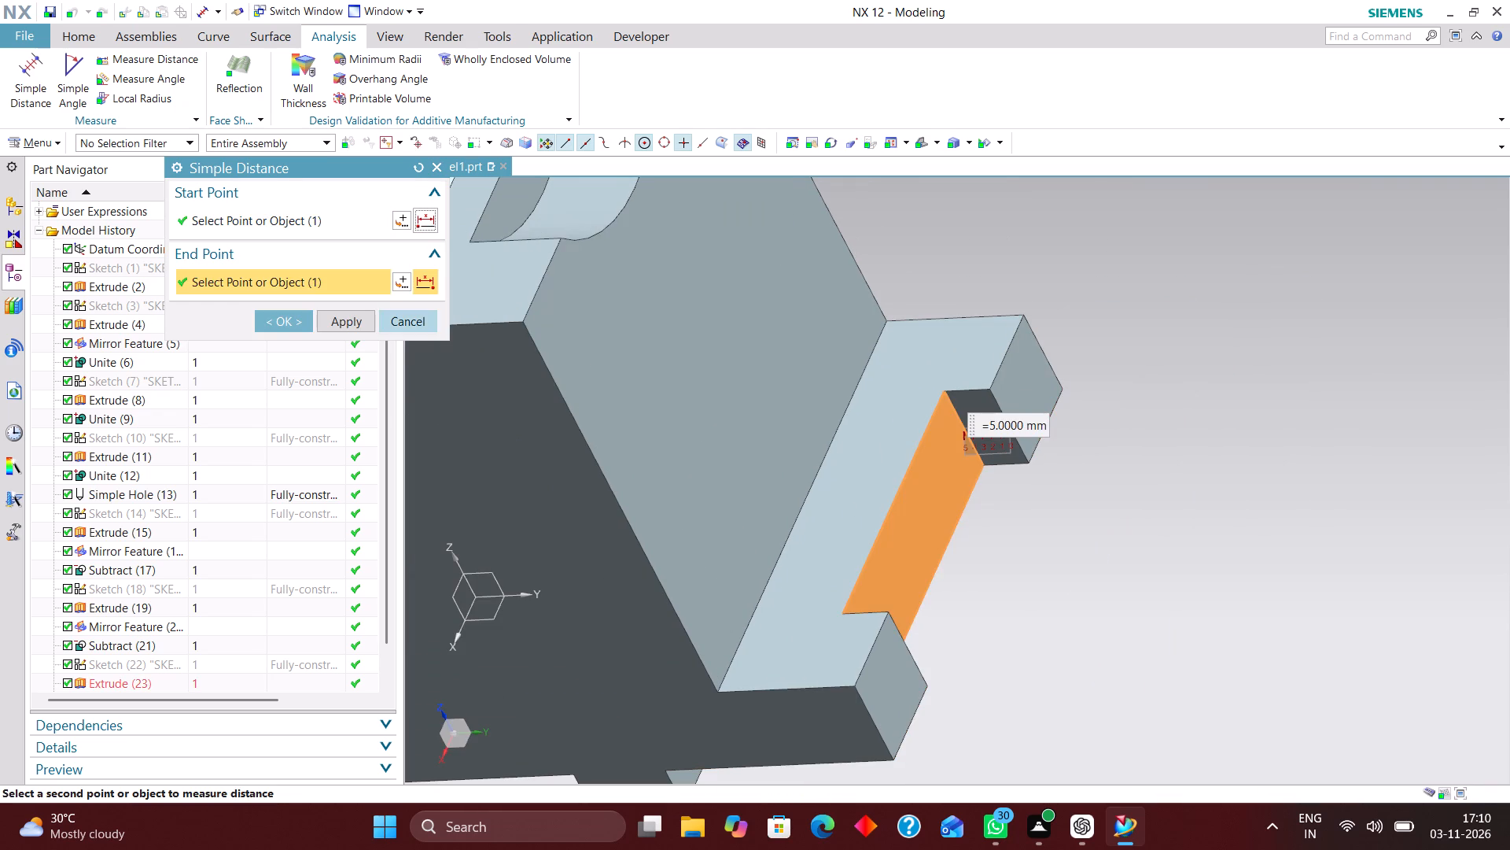
click(395, 318)
scroll(836, 412, down, 2)
scroll(214, 560, down, 5)
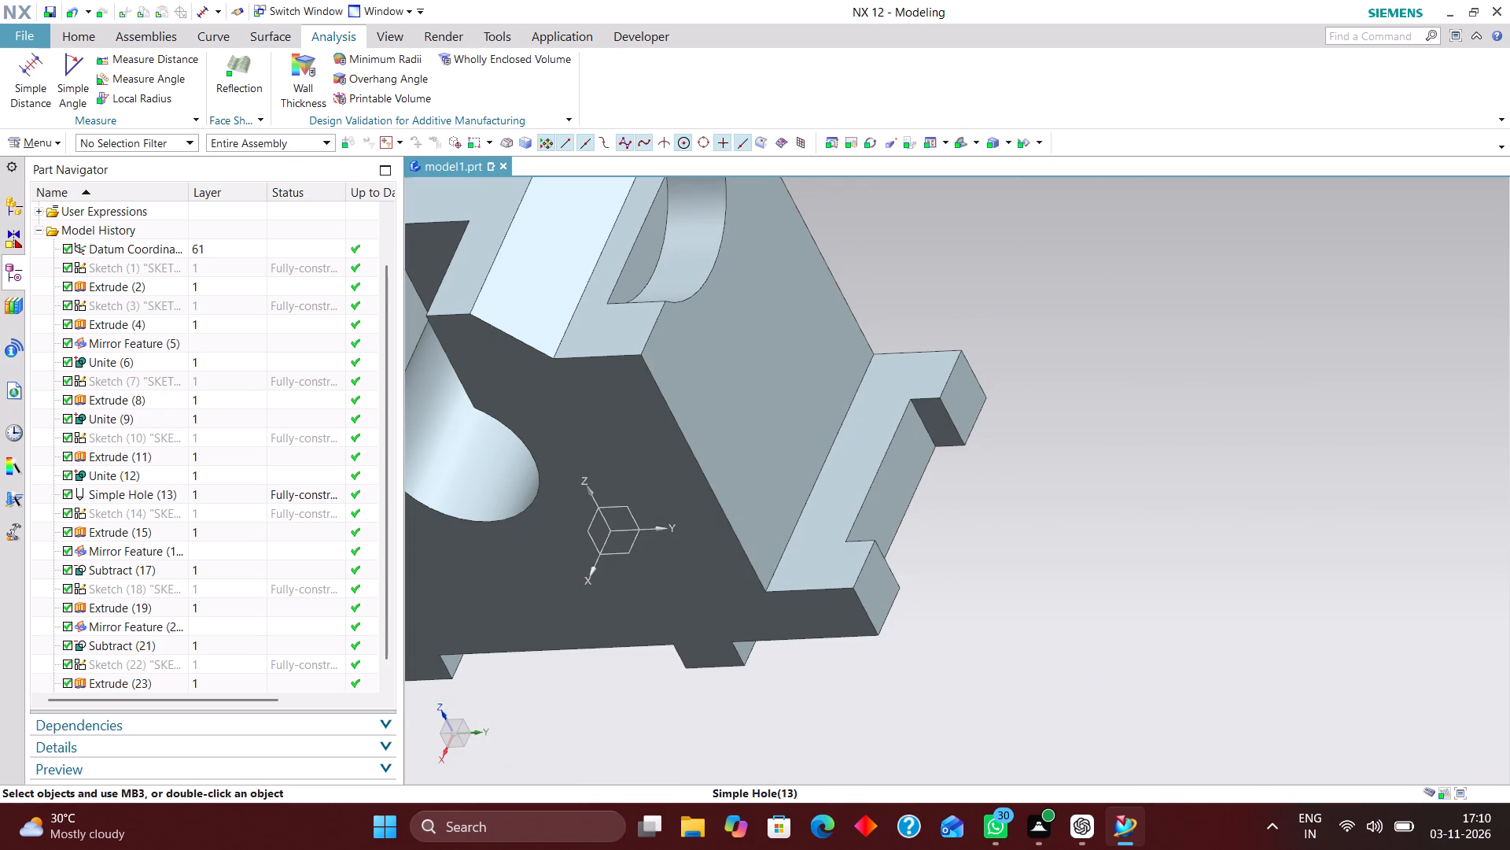
Reopen the cutout sketch and set the rectangle's outer edge distance from the X axis to 68 mm.
click(239, 630)
right_click(238, 626)
click(345, 213)
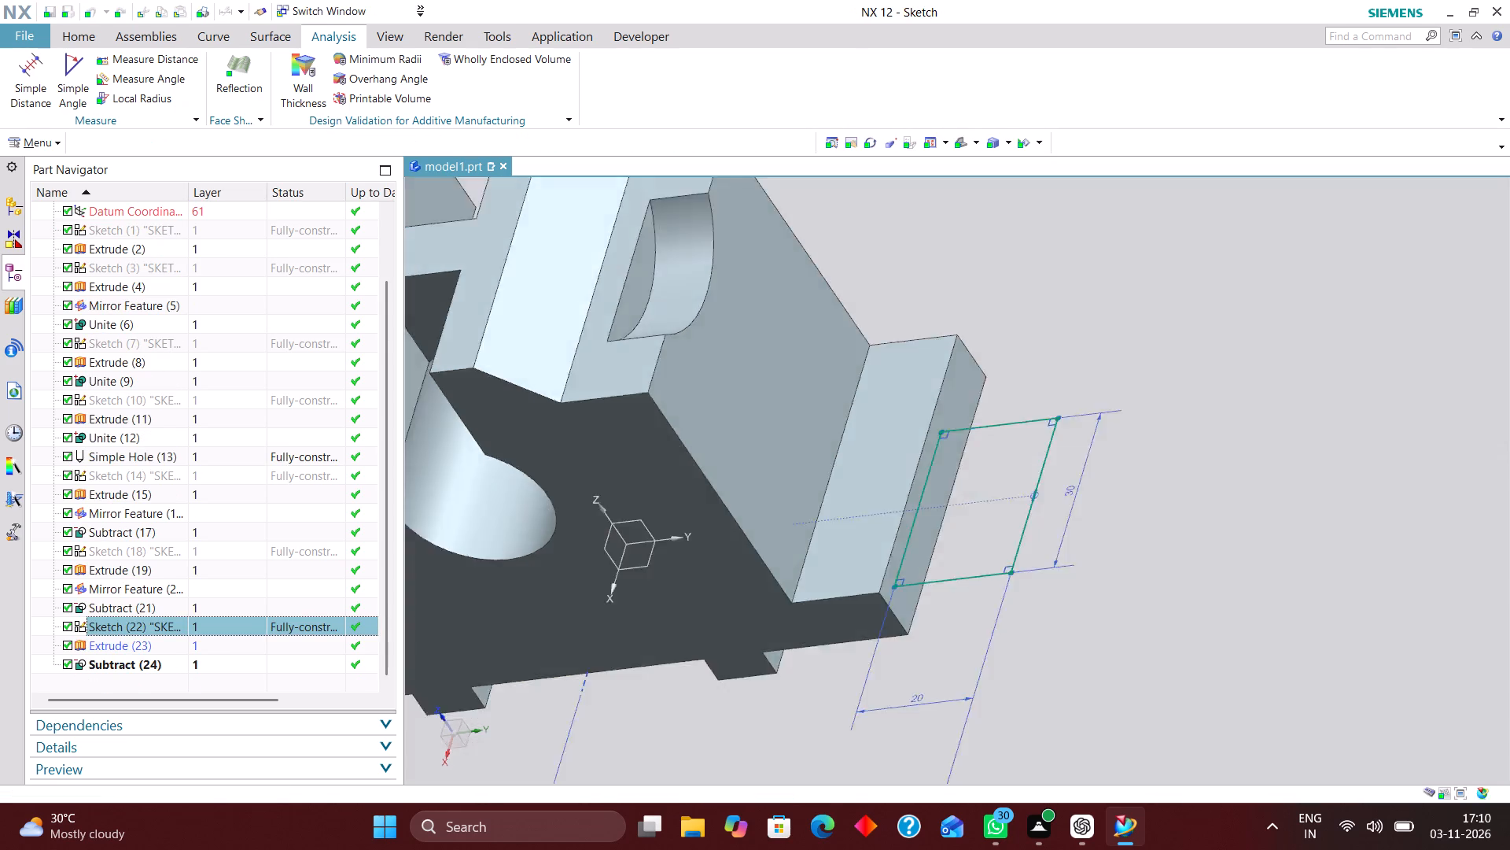
double_click(1000, 353)
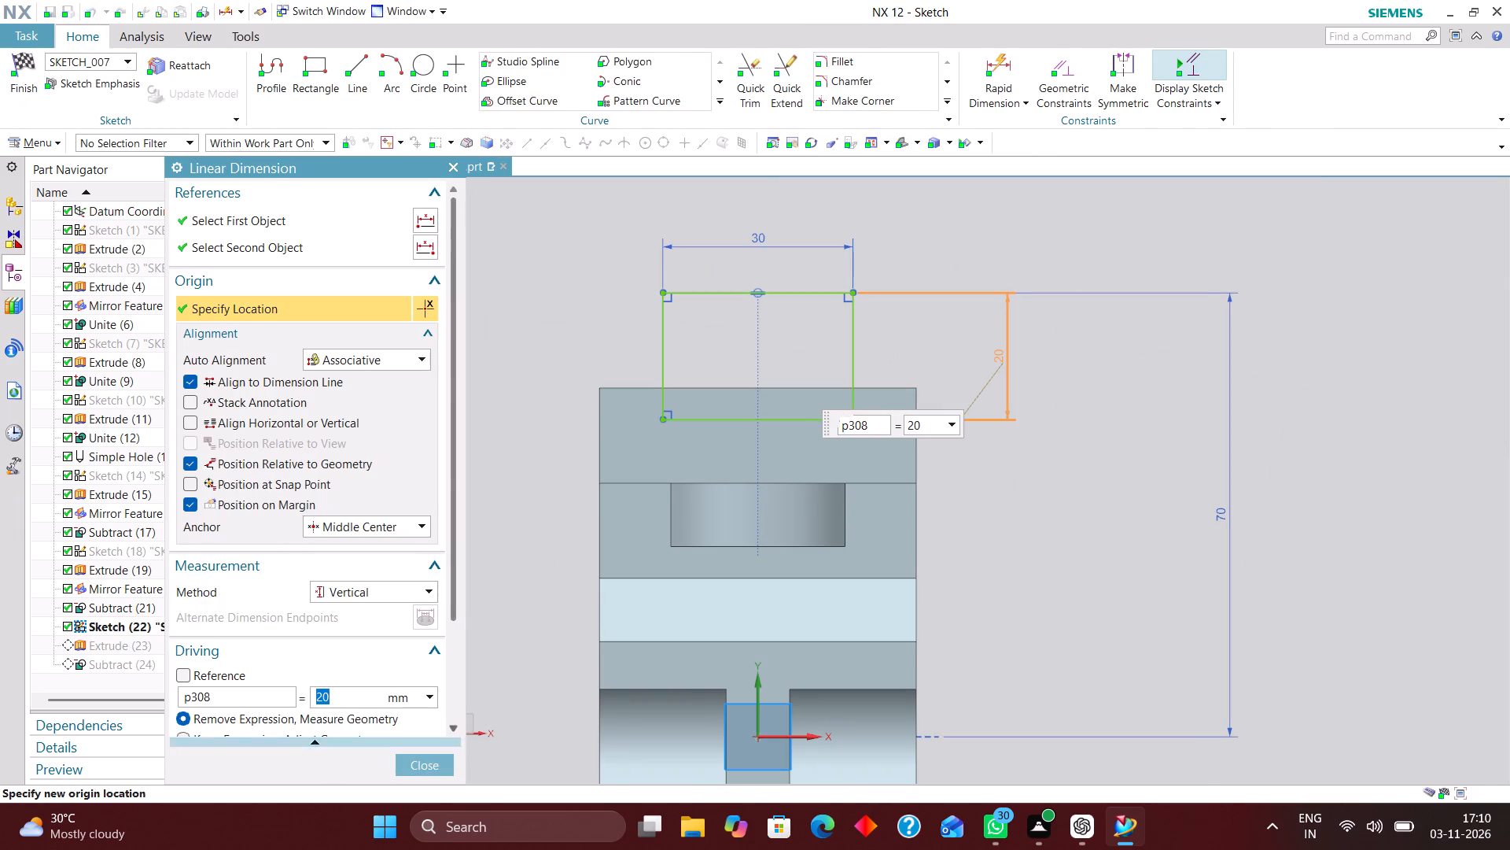
click(425, 761)
scroll(862, 376, down, 3)
scroll(1063, 440, up, 3)
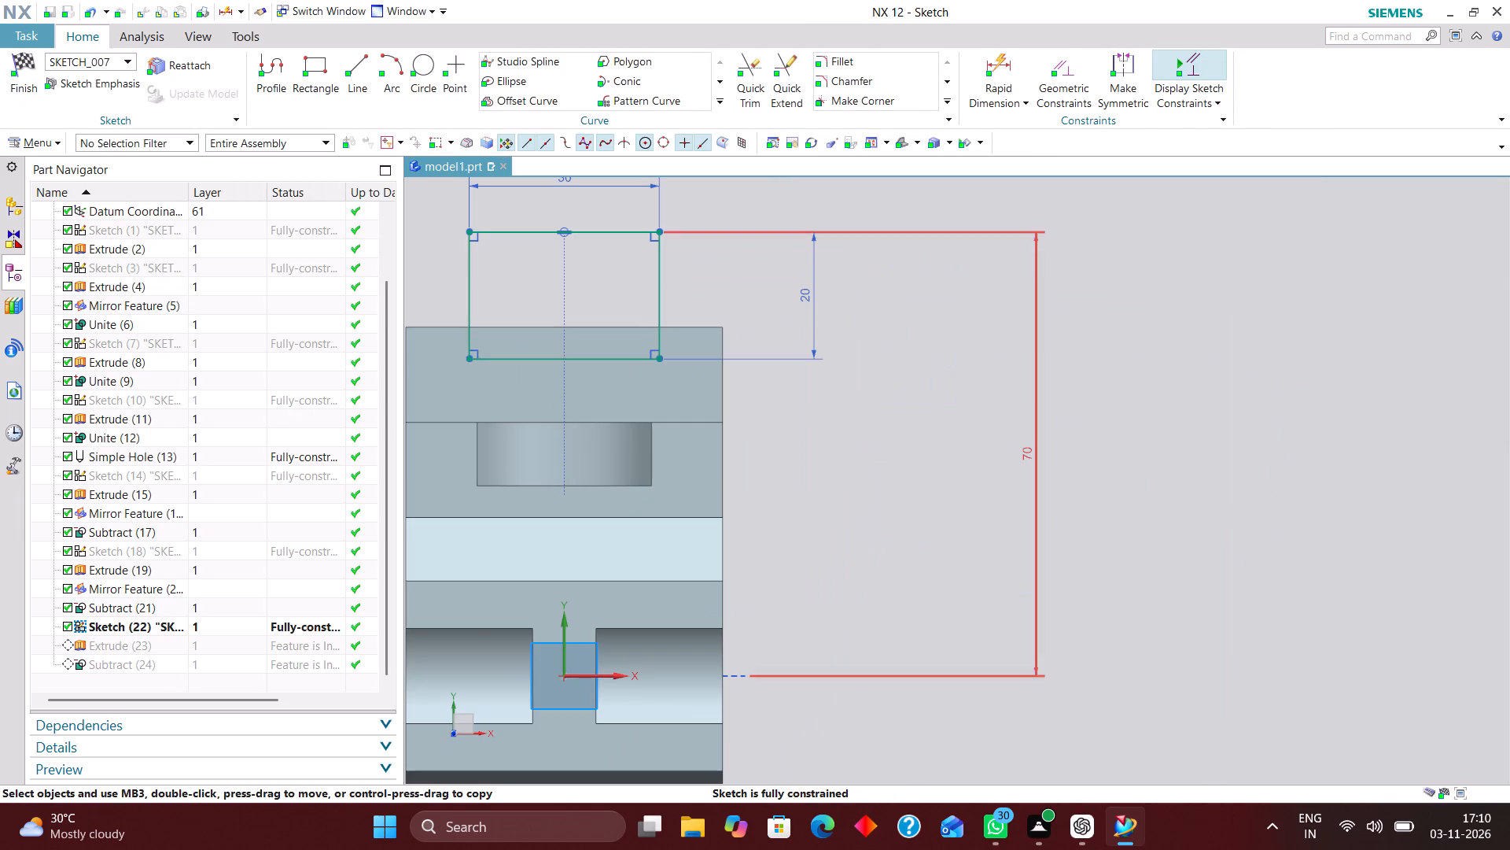
double_click(1027, 456)
drag(930, 501, 812, 490)
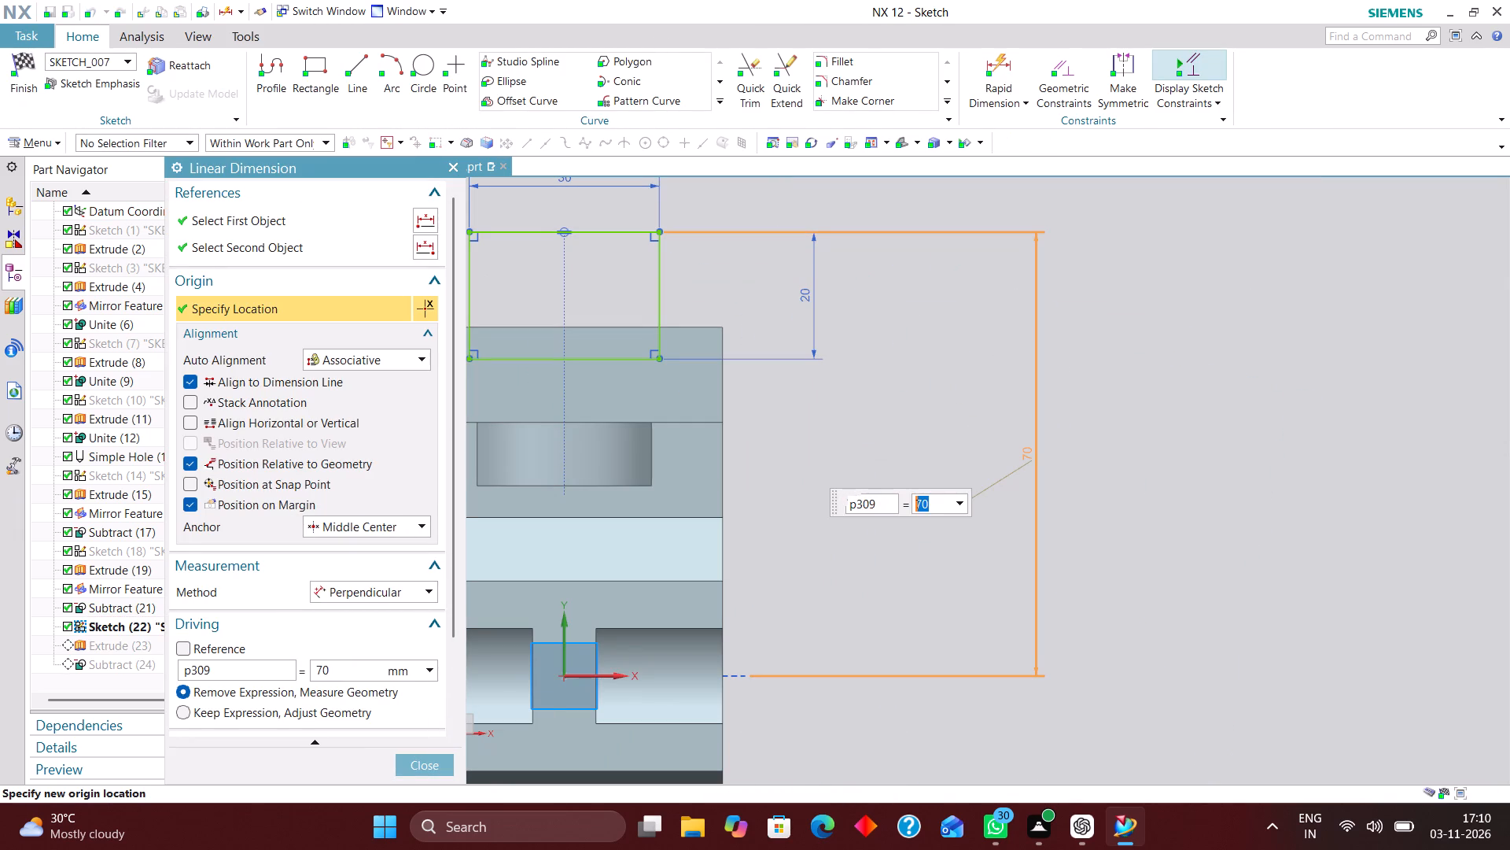
text(68)
key(Return)
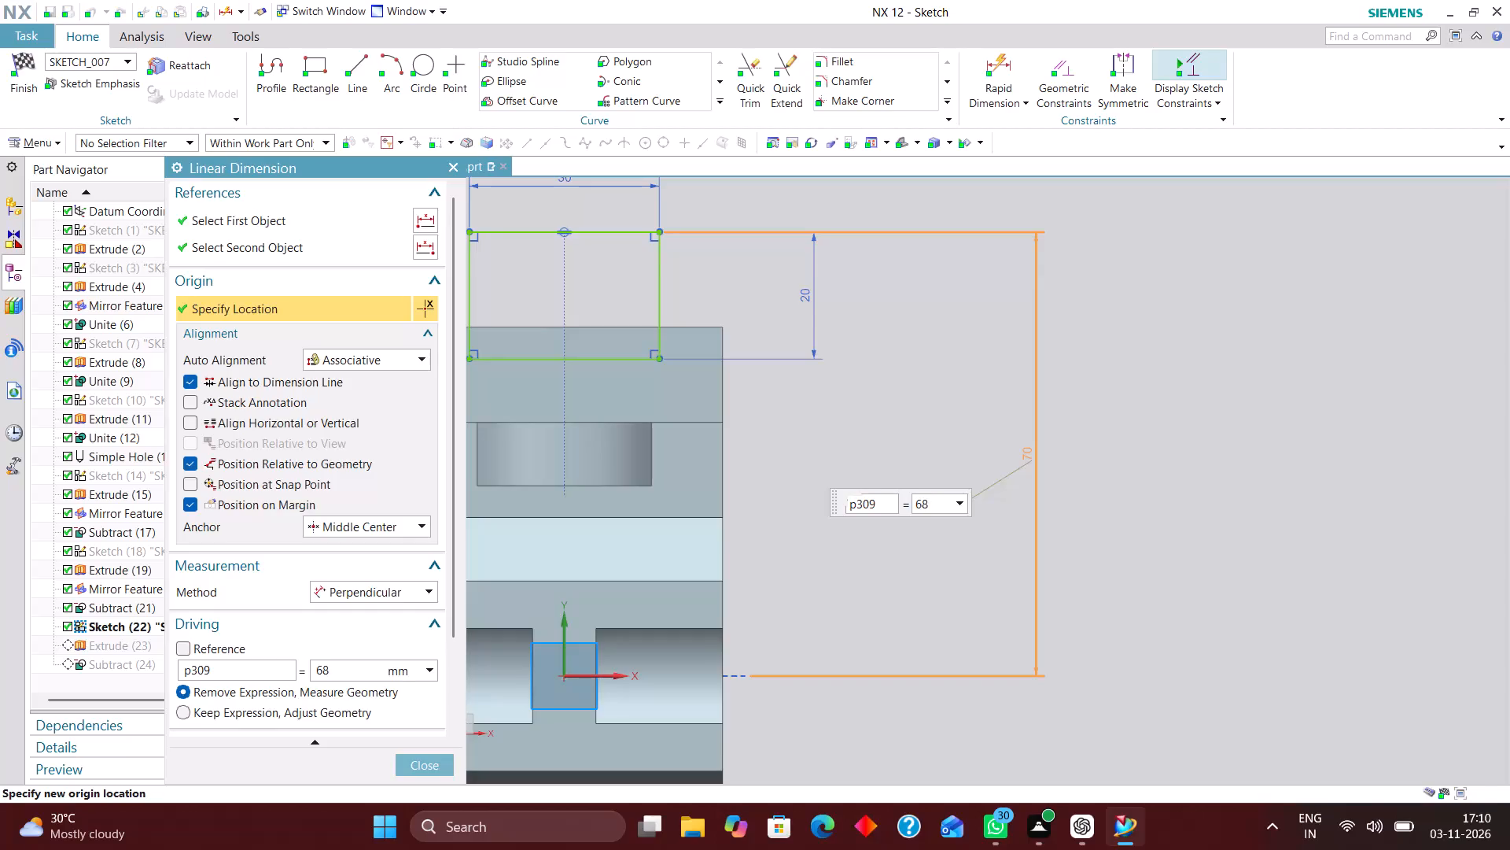
click(447, 761)
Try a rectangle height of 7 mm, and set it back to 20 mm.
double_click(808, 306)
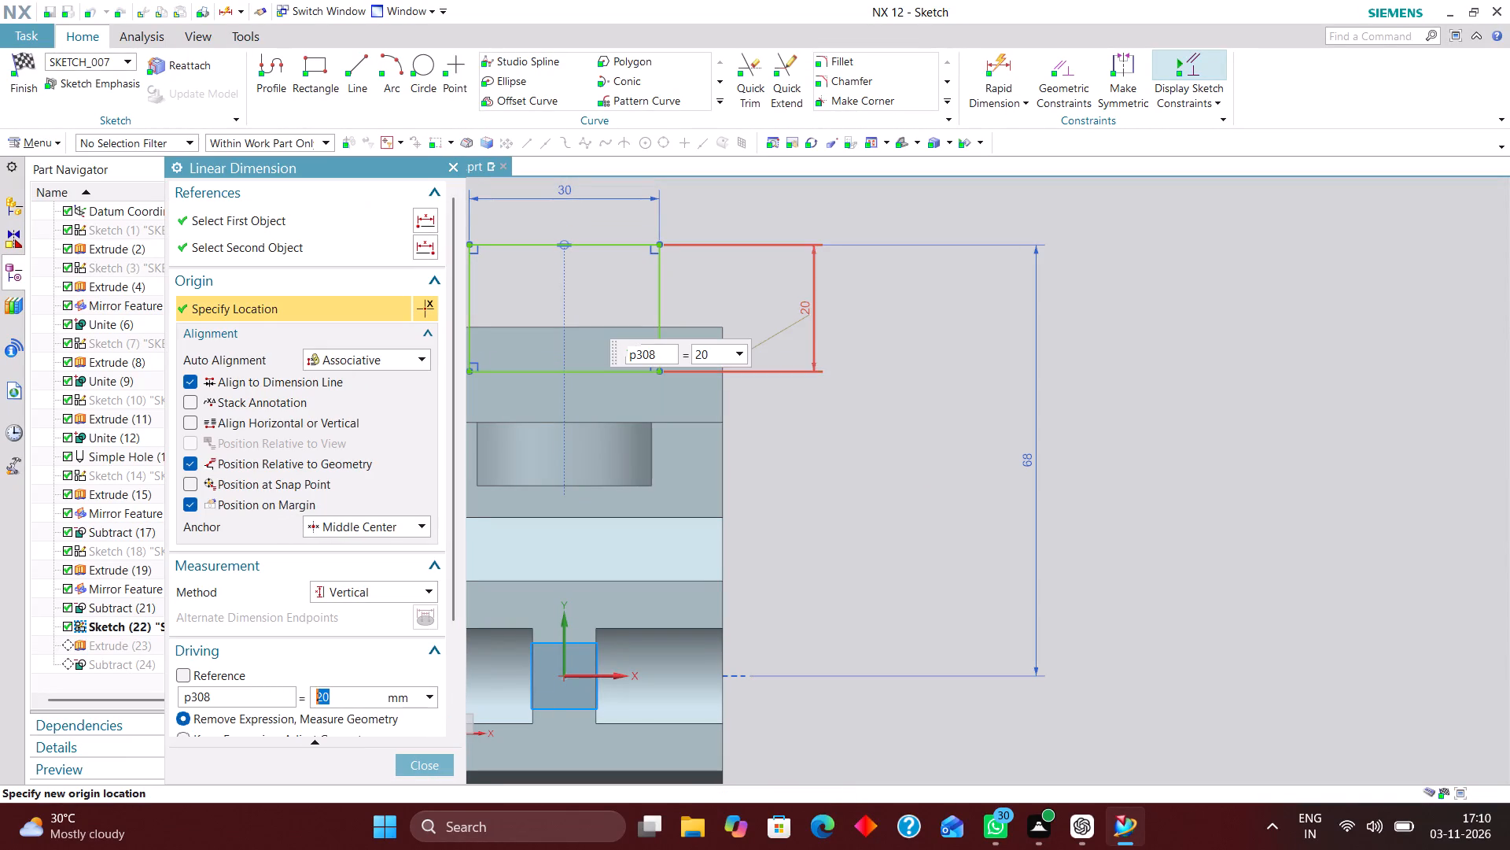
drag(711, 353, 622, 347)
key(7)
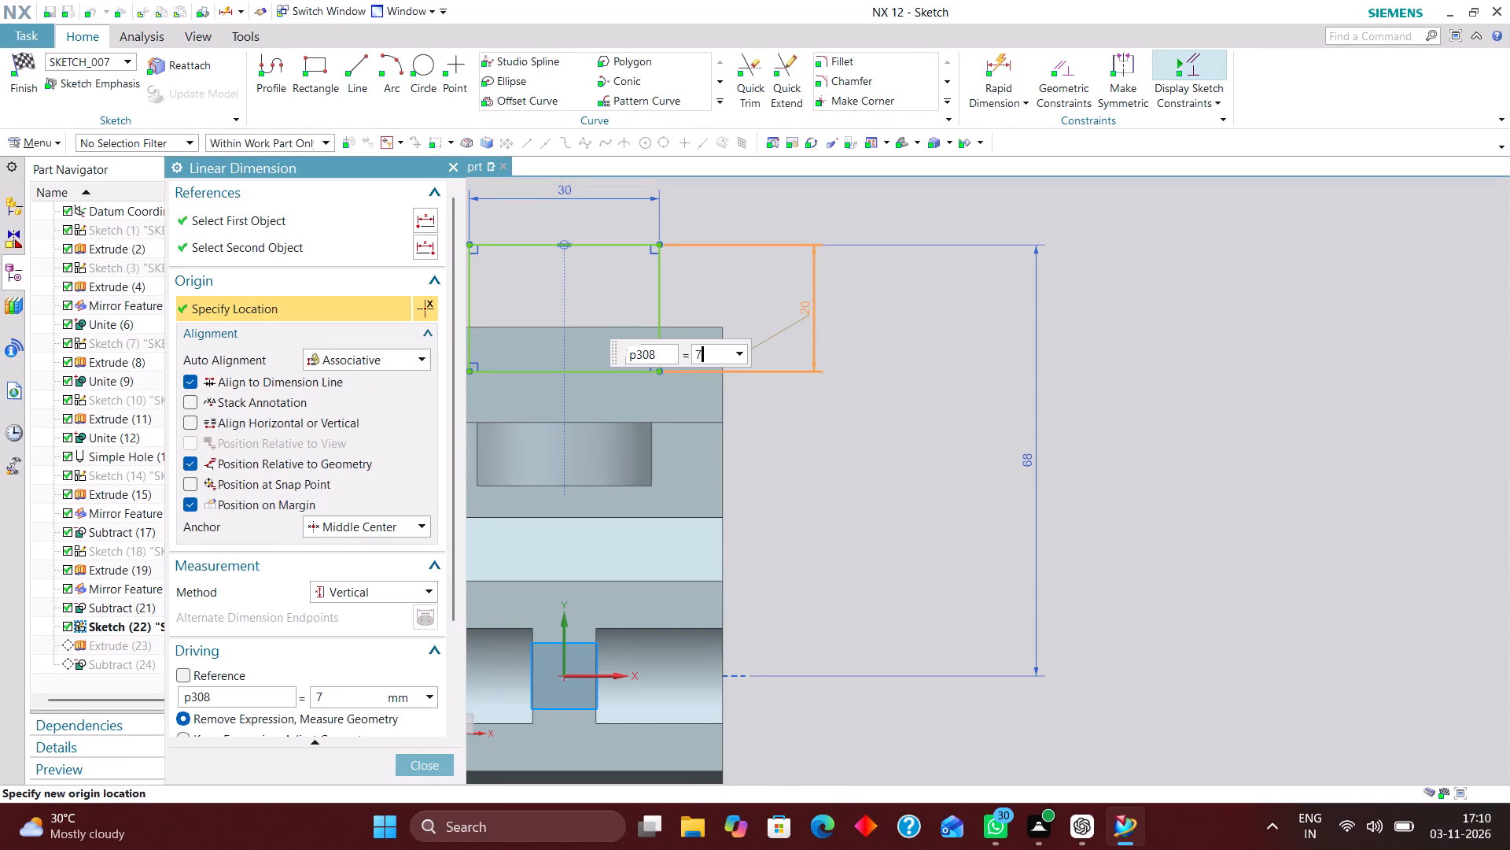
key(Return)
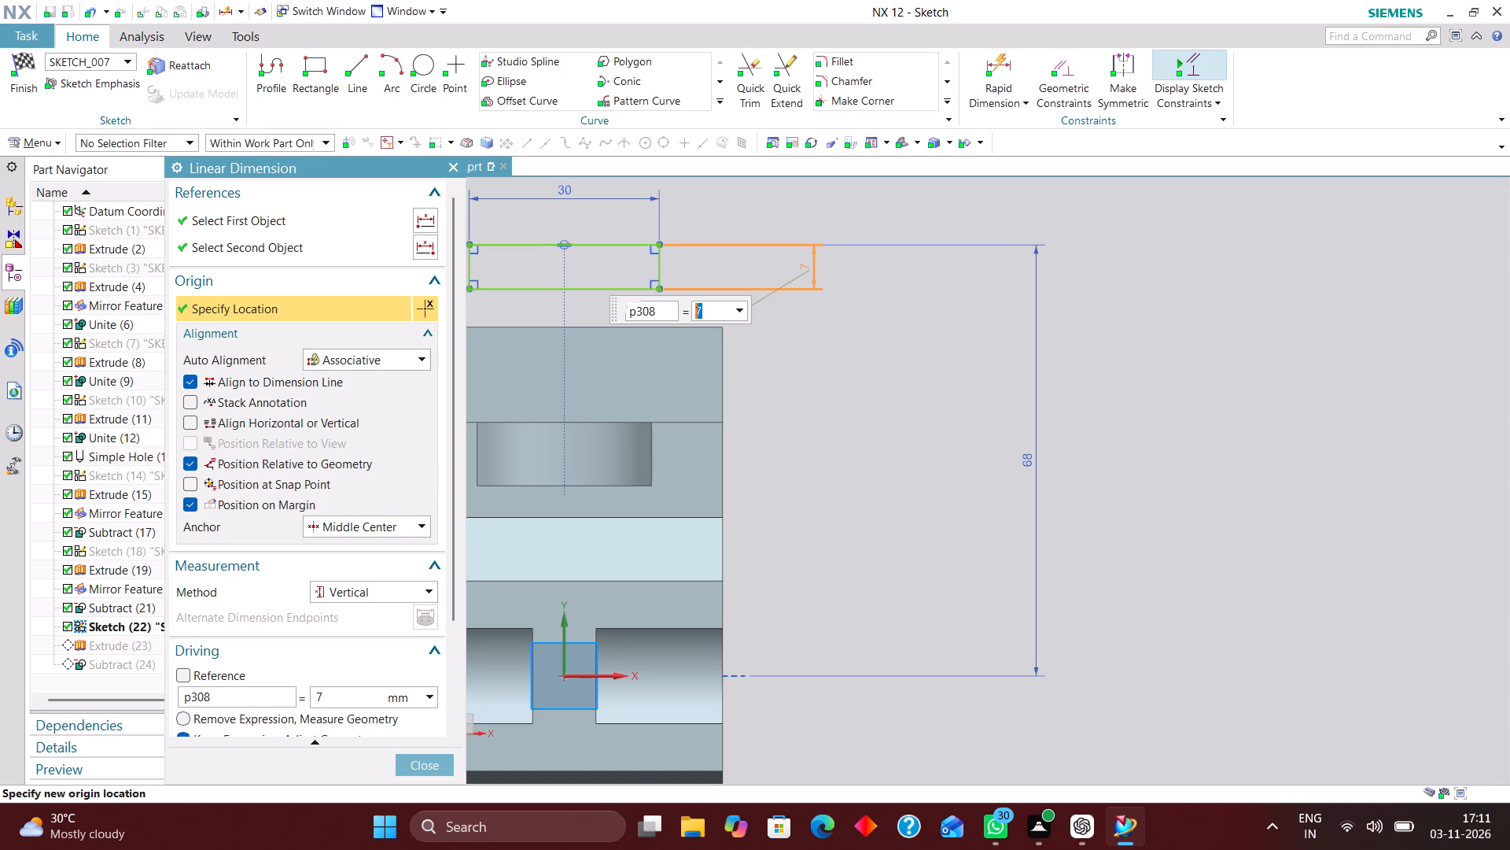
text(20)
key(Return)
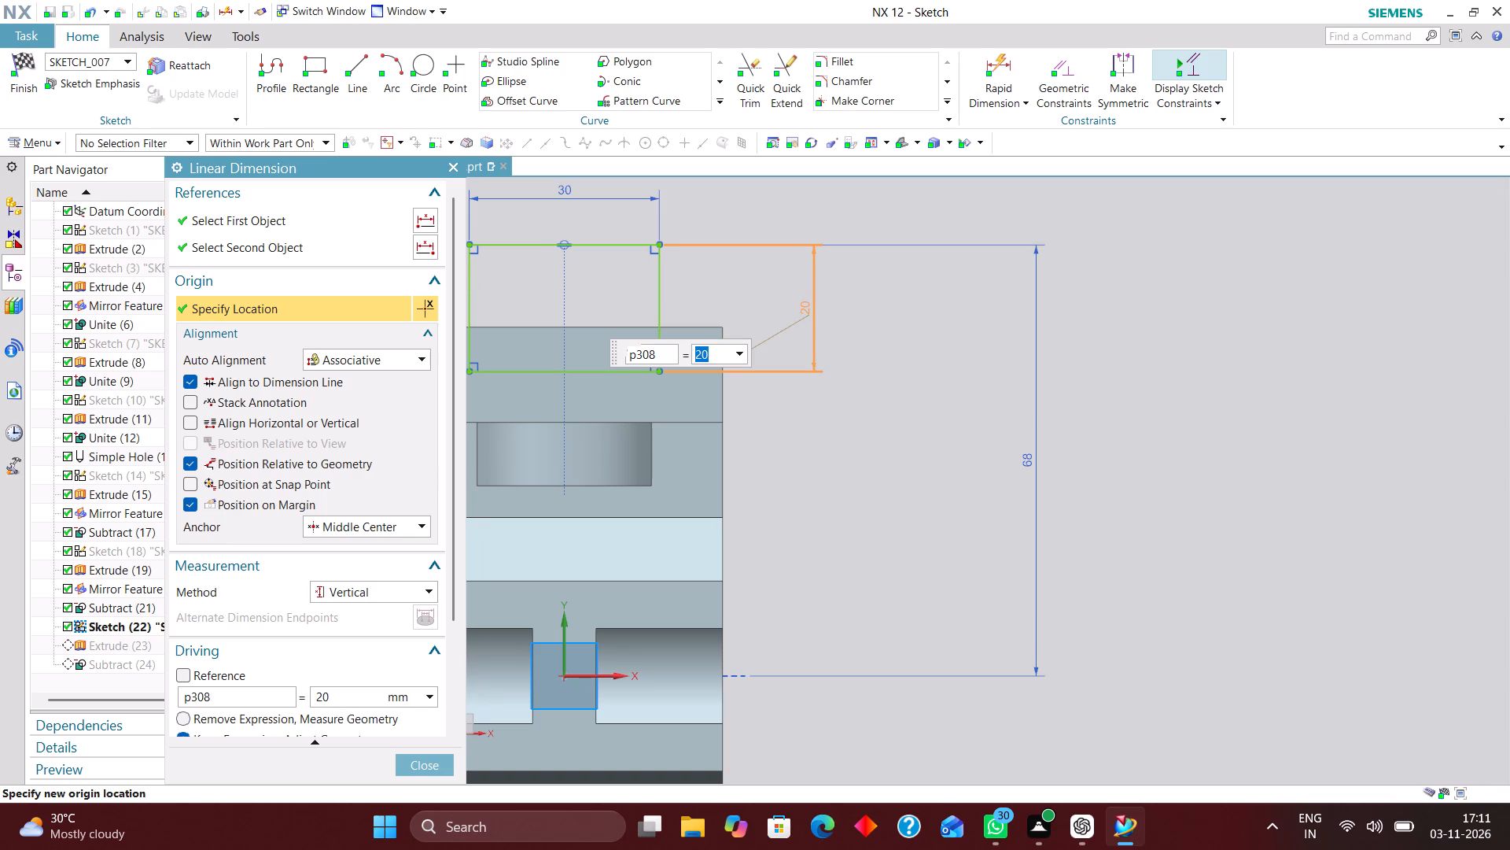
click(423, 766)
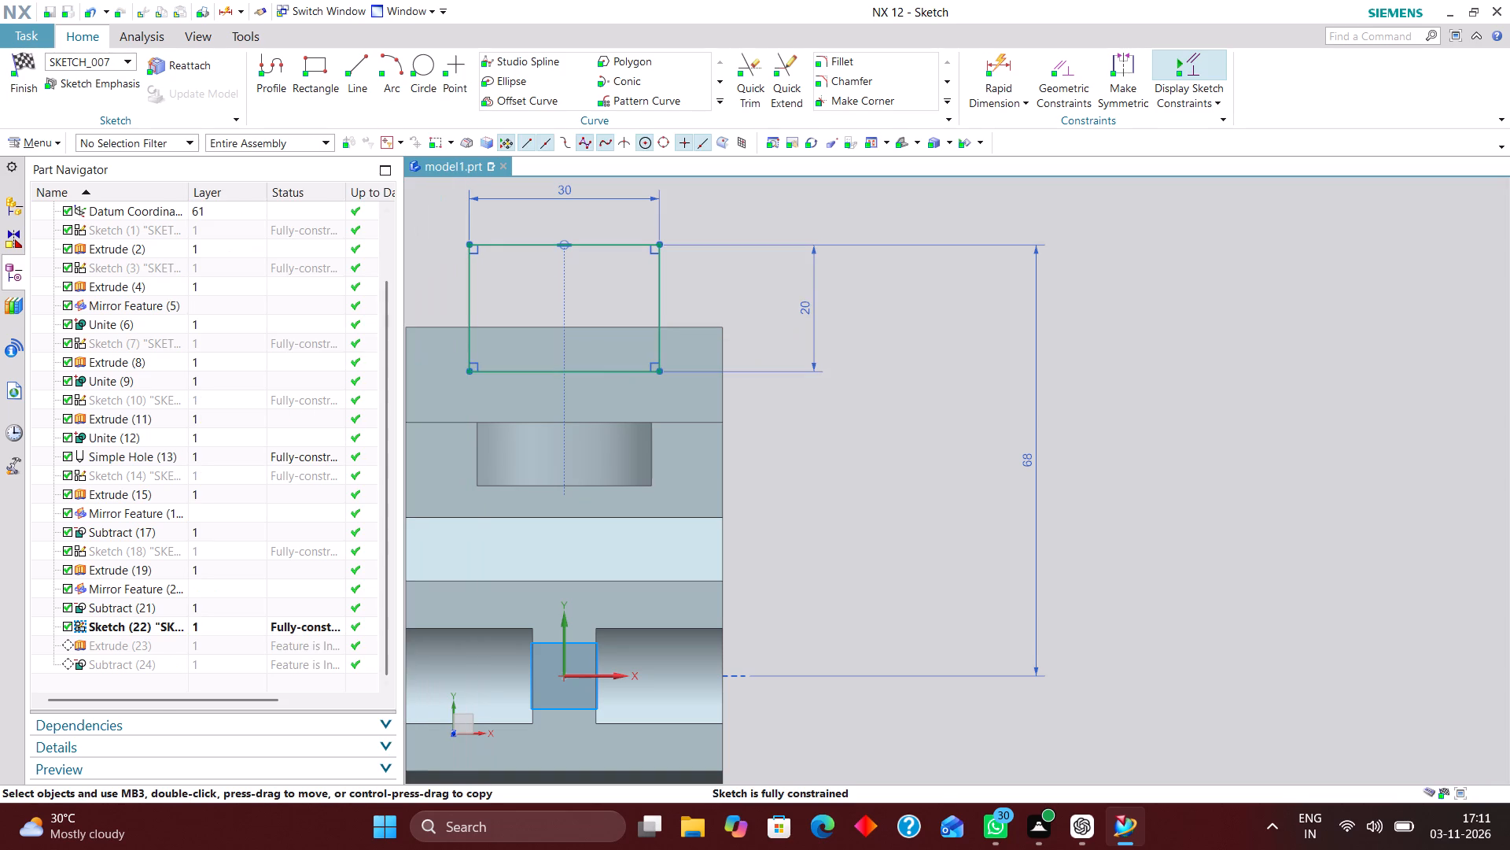
Finish the cutout sketch to update the model.
click(34, 62)
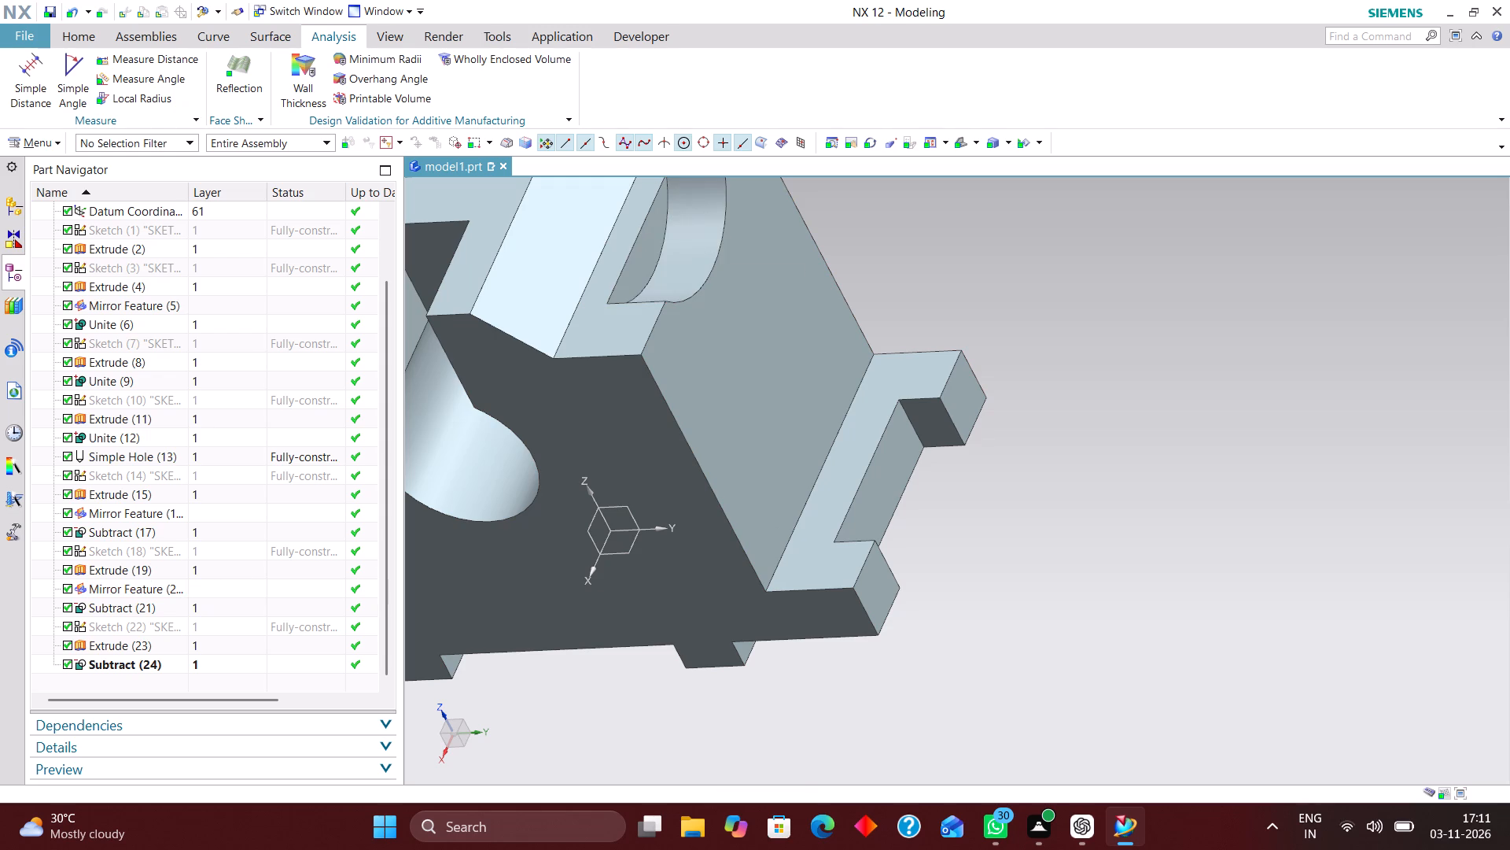
Measure the updated base cutout's depth from the base's end face to the cutout's inner face.
click(79, 38)
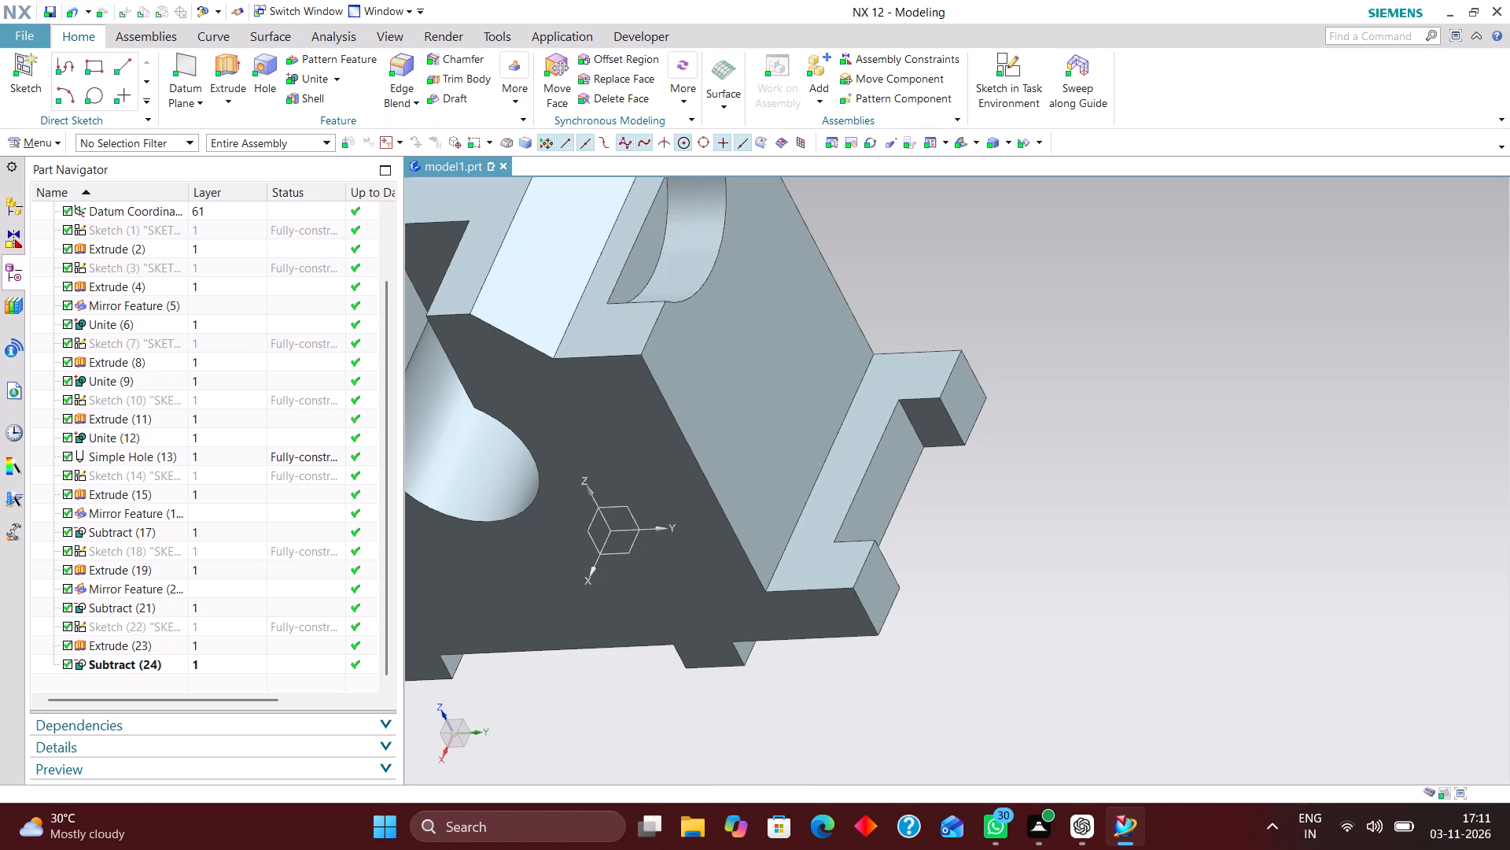
click(960, 140)
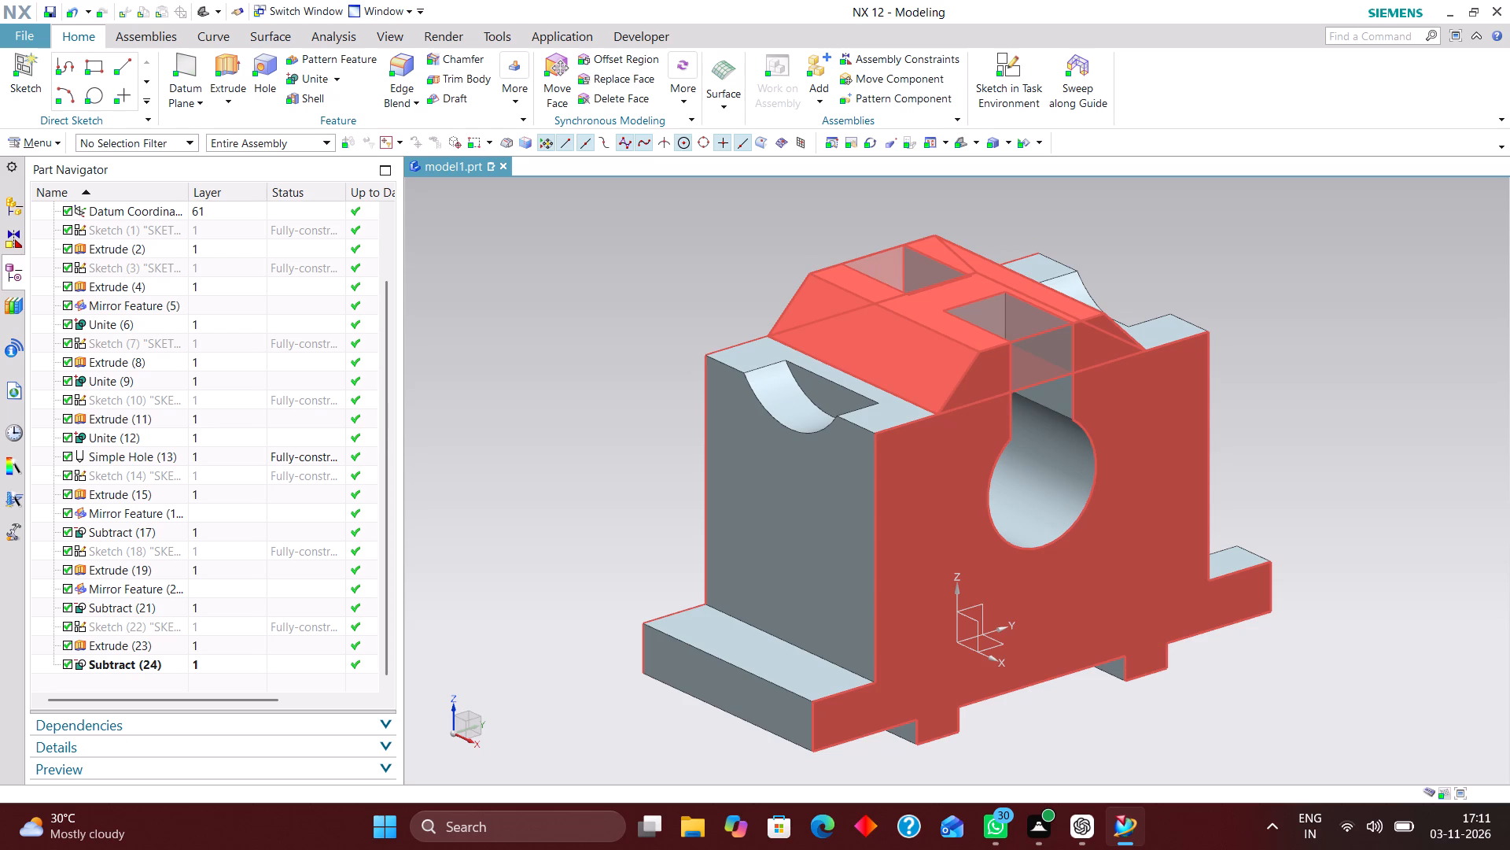
click(326, 40)
click(46, 78)
scroll(1339, 603, down, 2)
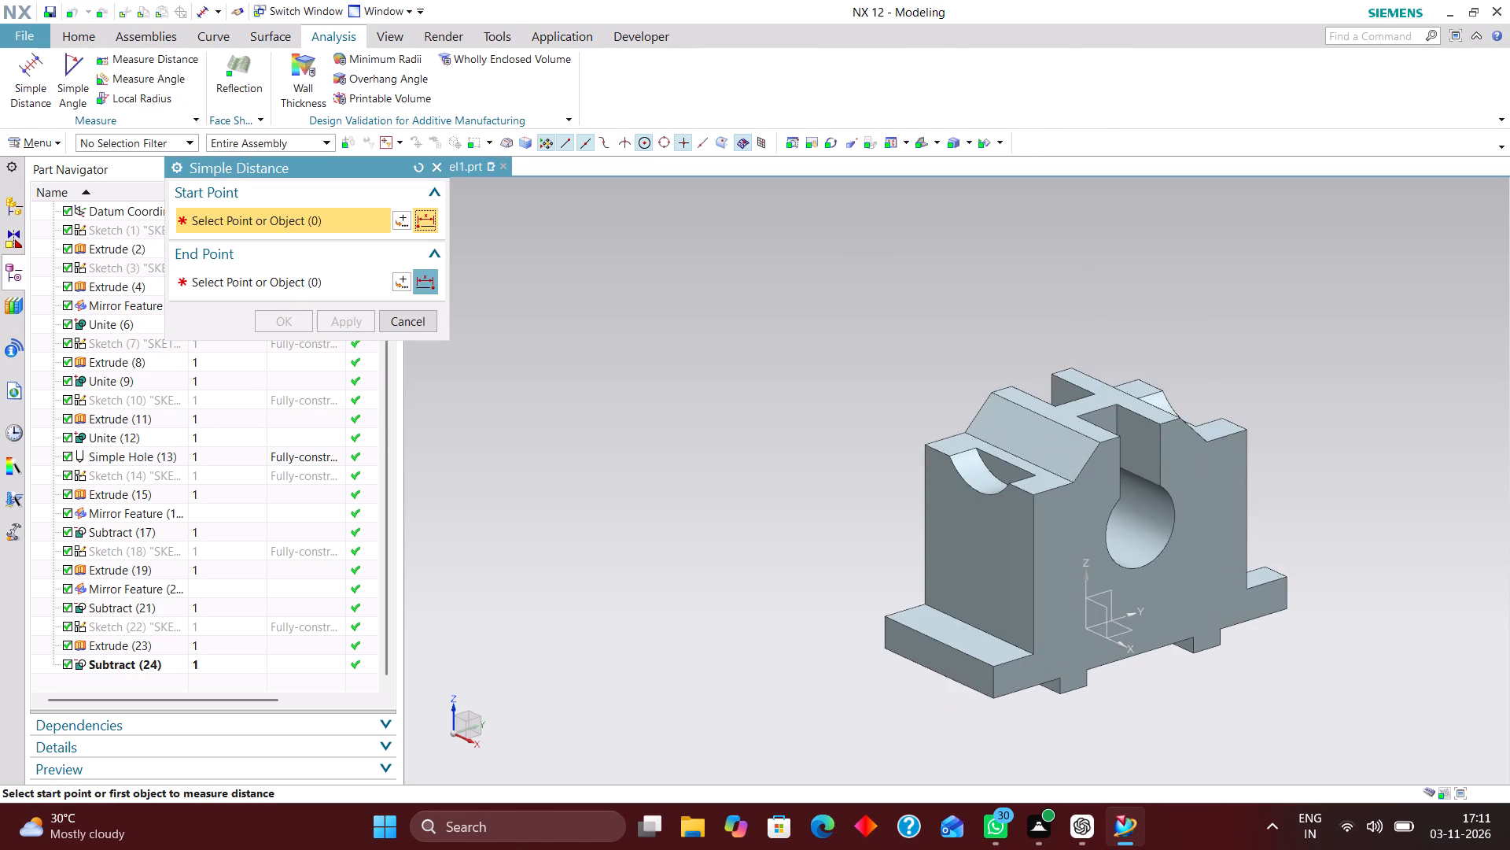
middle_drag(1410, 634, 1276, 649)
scroll(1276, 649, up, 5)
click(1184, 580)
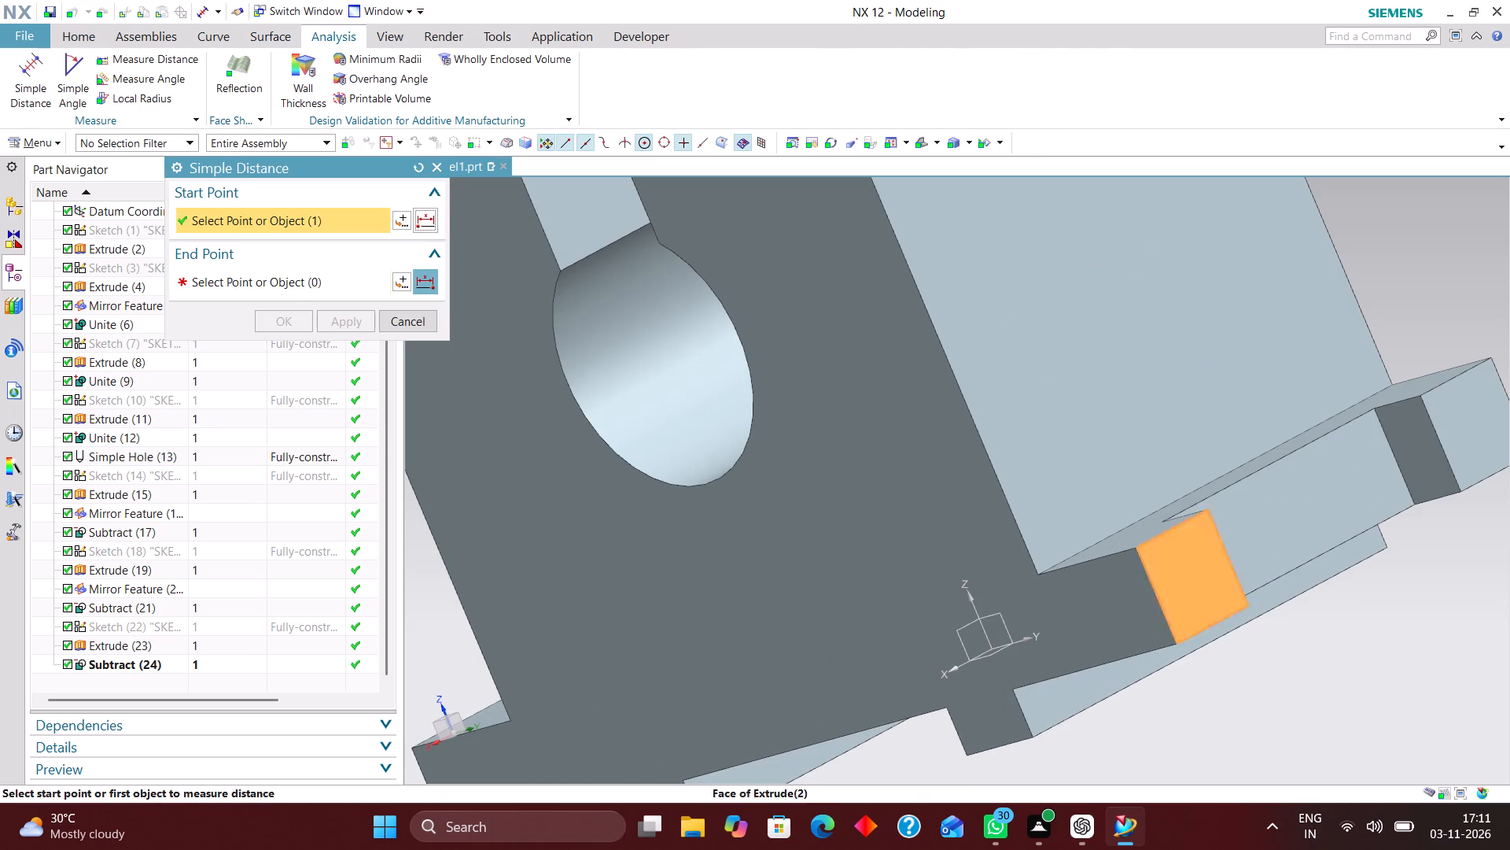
click(1280, 523)
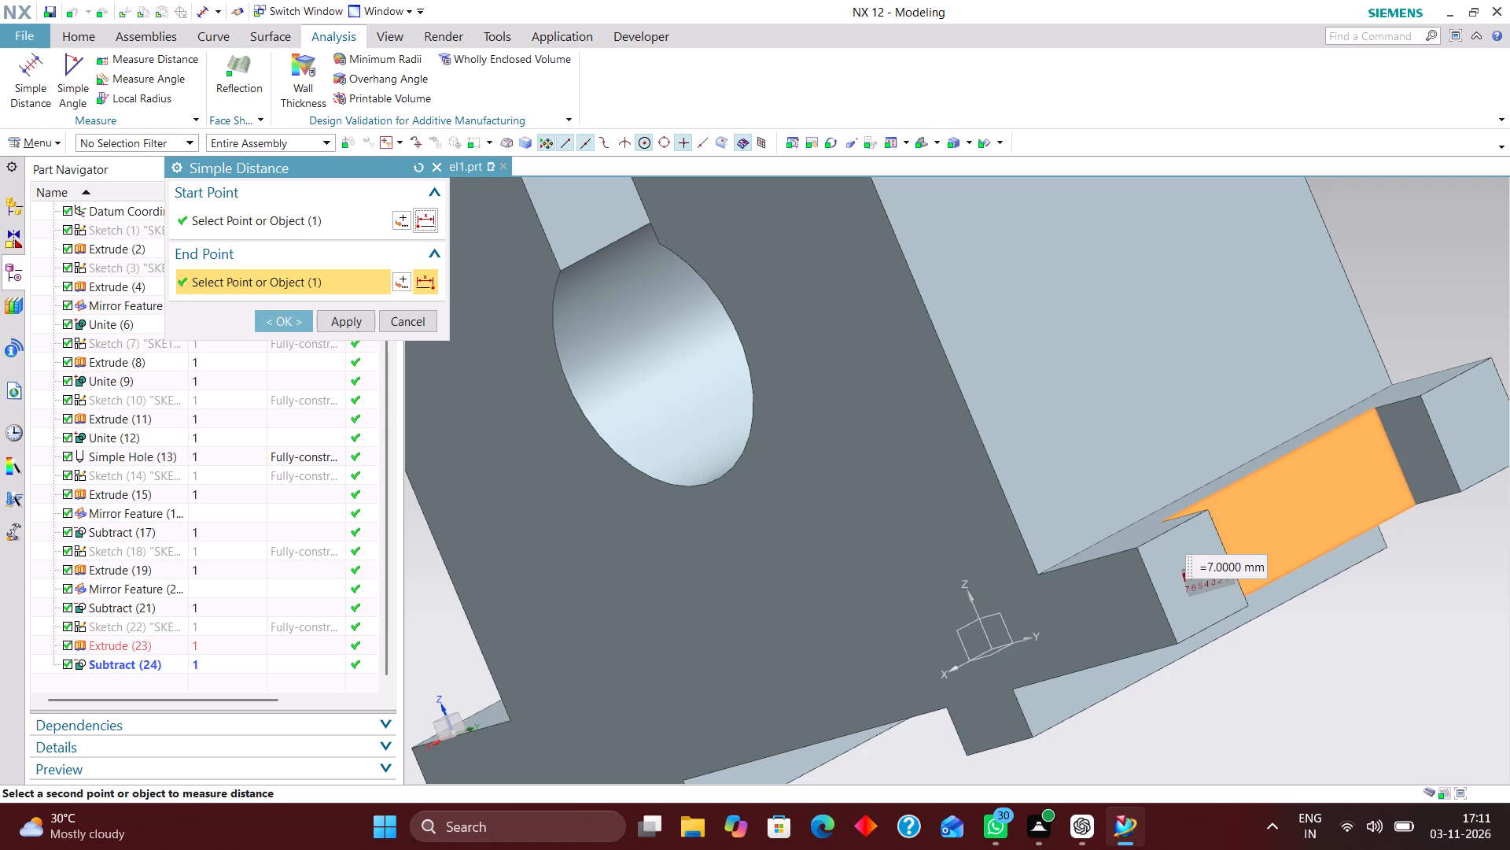
click(414, 318)
Roll the model history back by making the rectangular block's Extrude (23) the current feature.
click(68, 37)
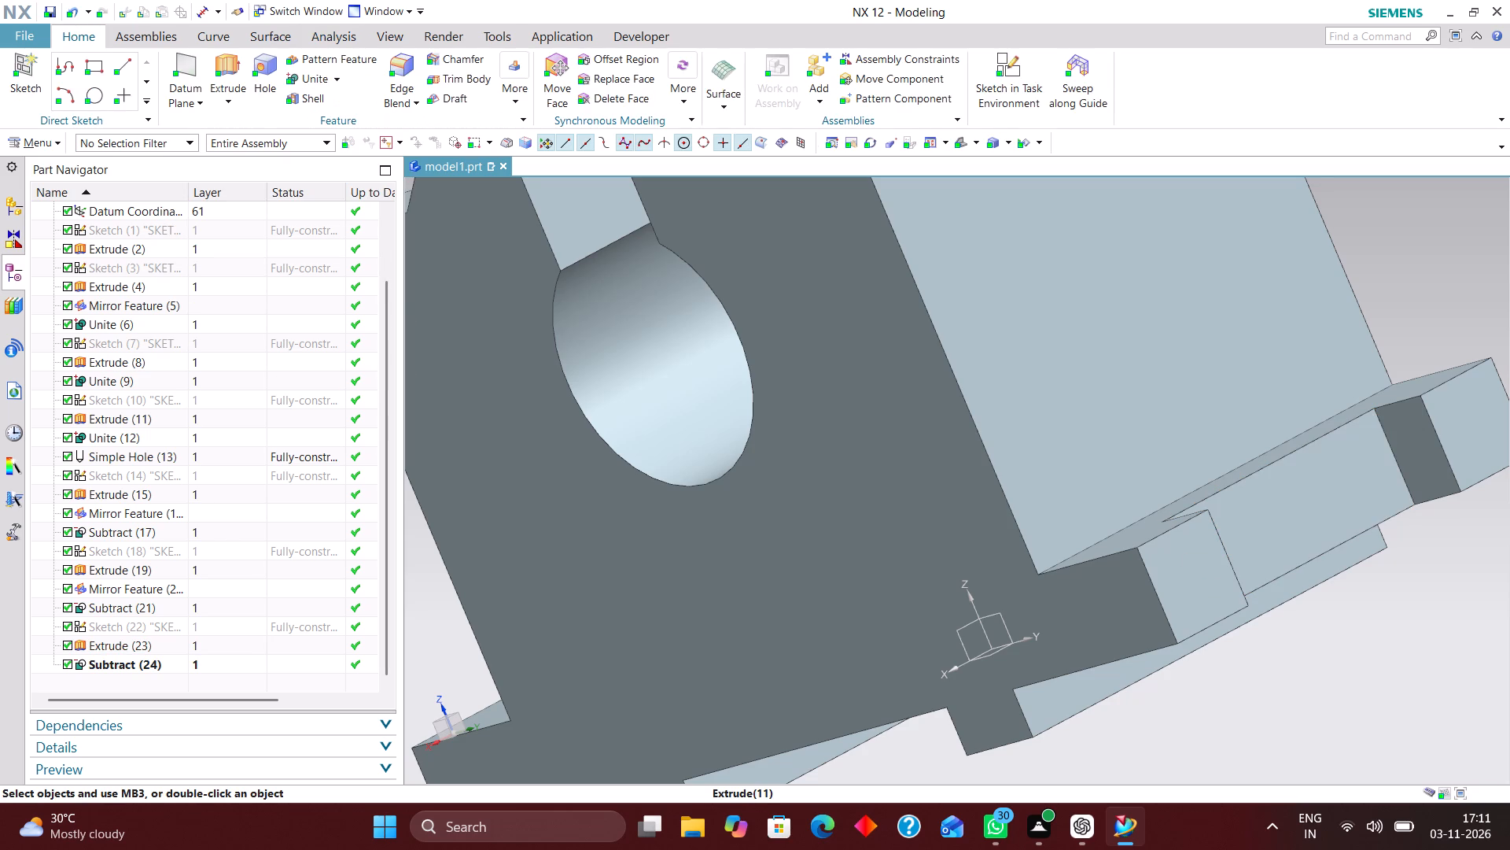
click(963, 142)
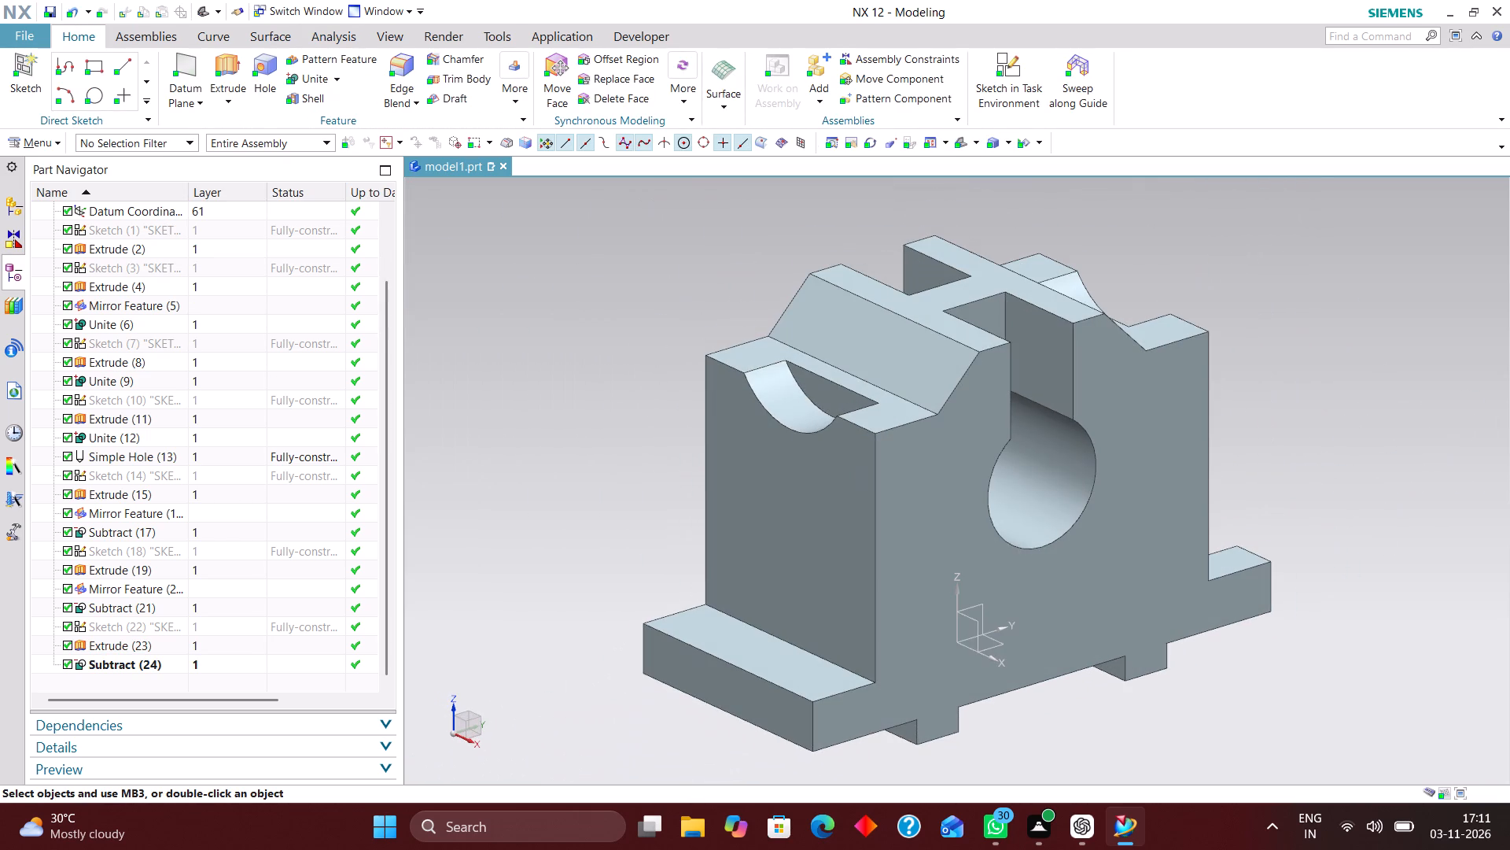
click(226, 645)
right_click(226, 640)
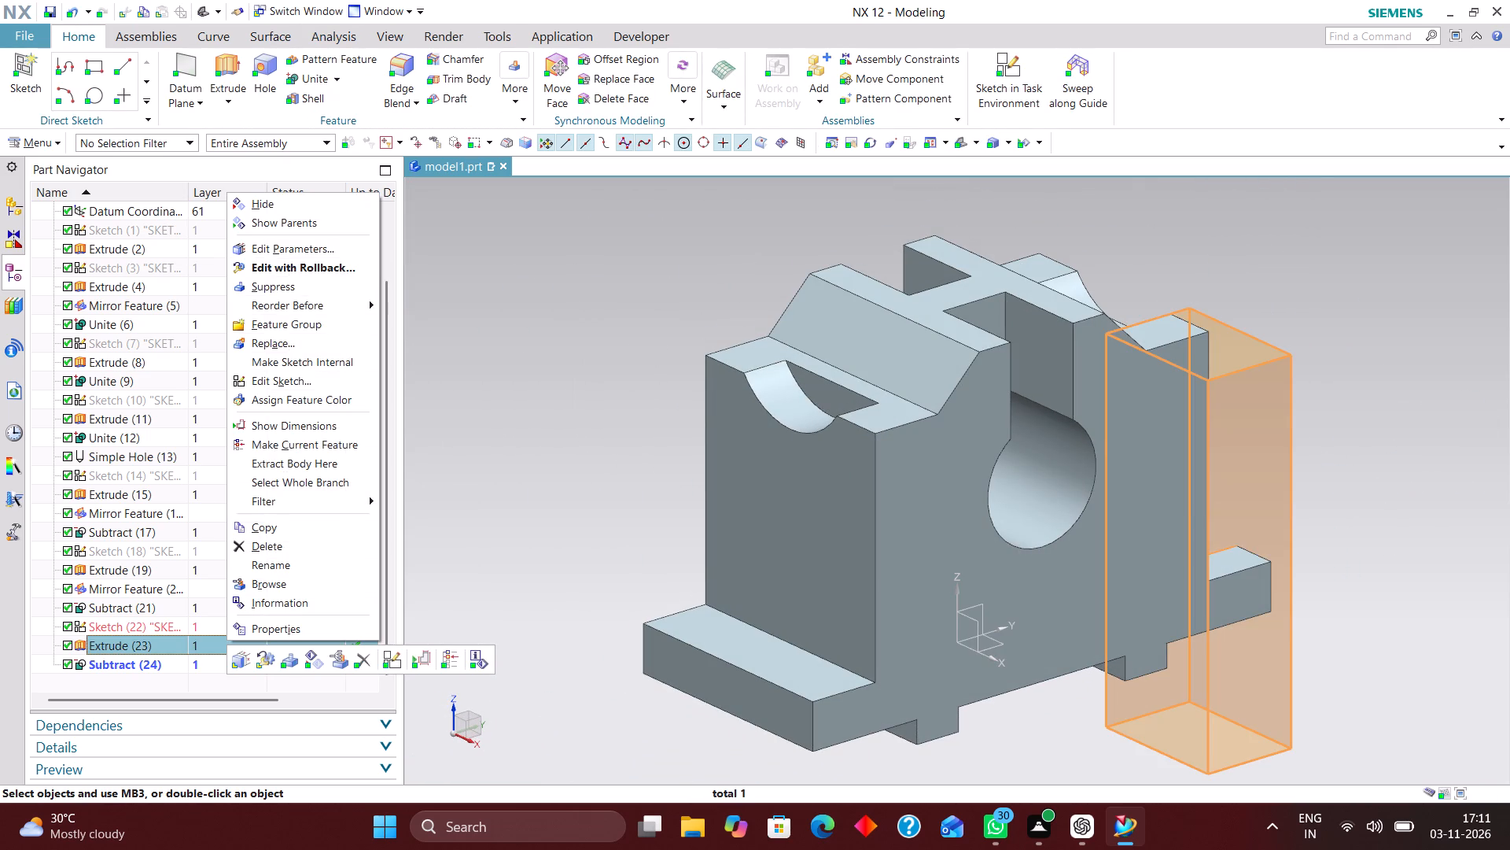
click(447, 657)
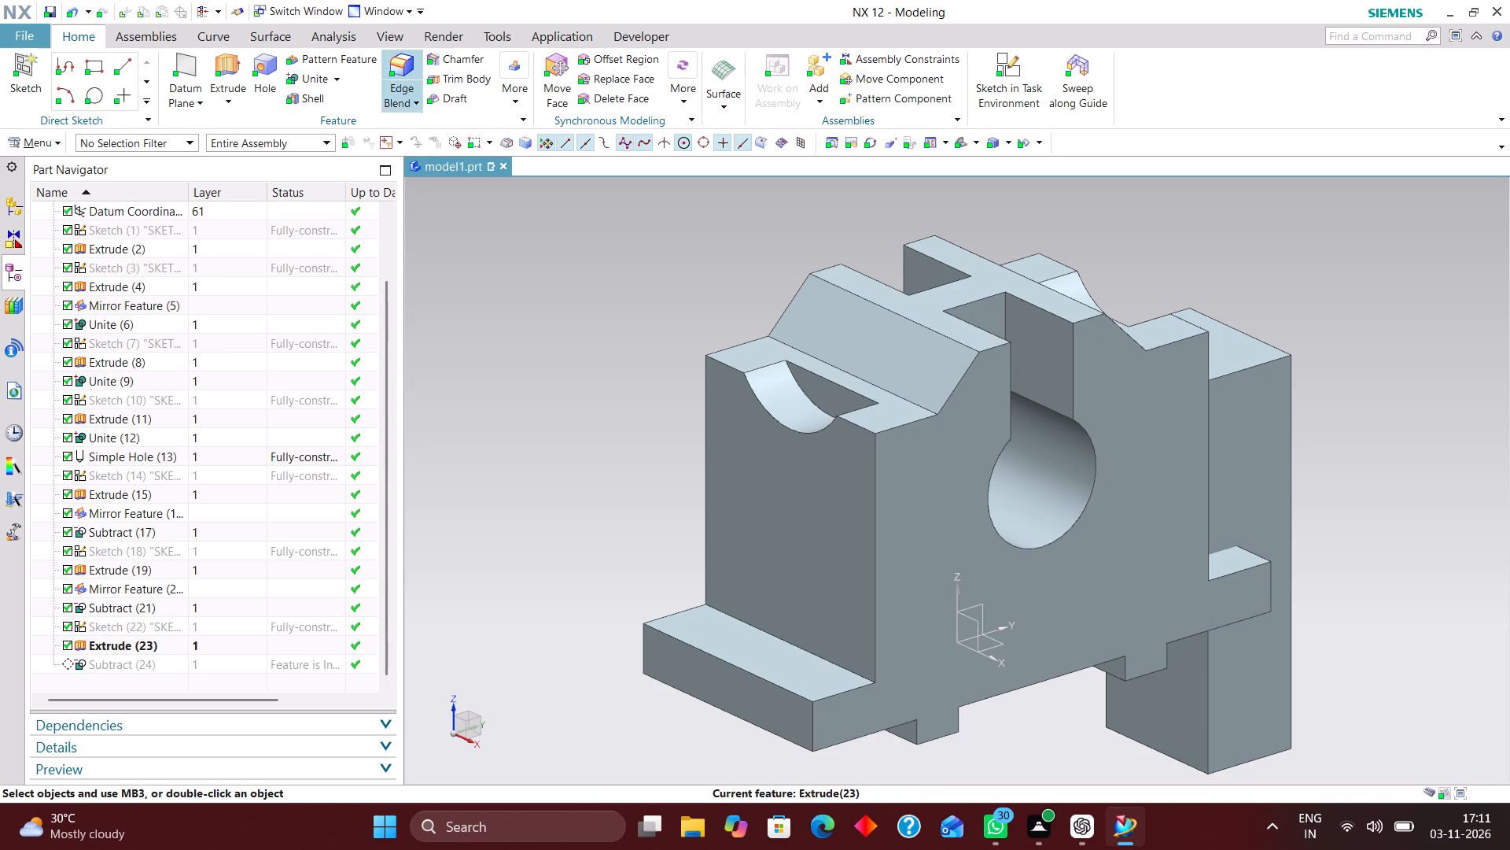
Mirror the rectangular block extrude about the XZ plane of the datum coordinate system.
click(521, 93)
click(628, 140)
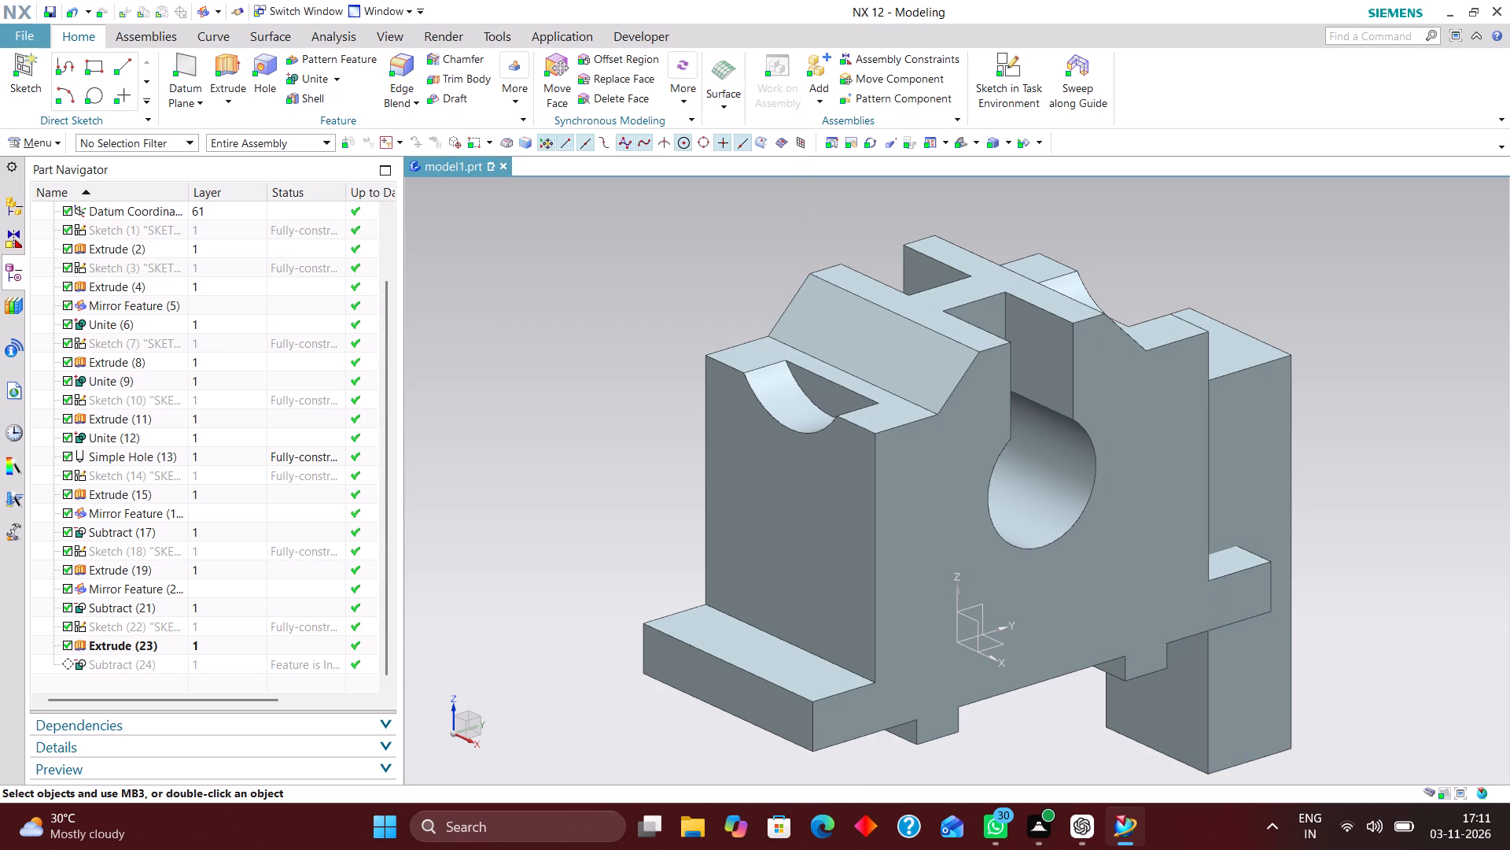
click(1265, 452)
click(293, 301)
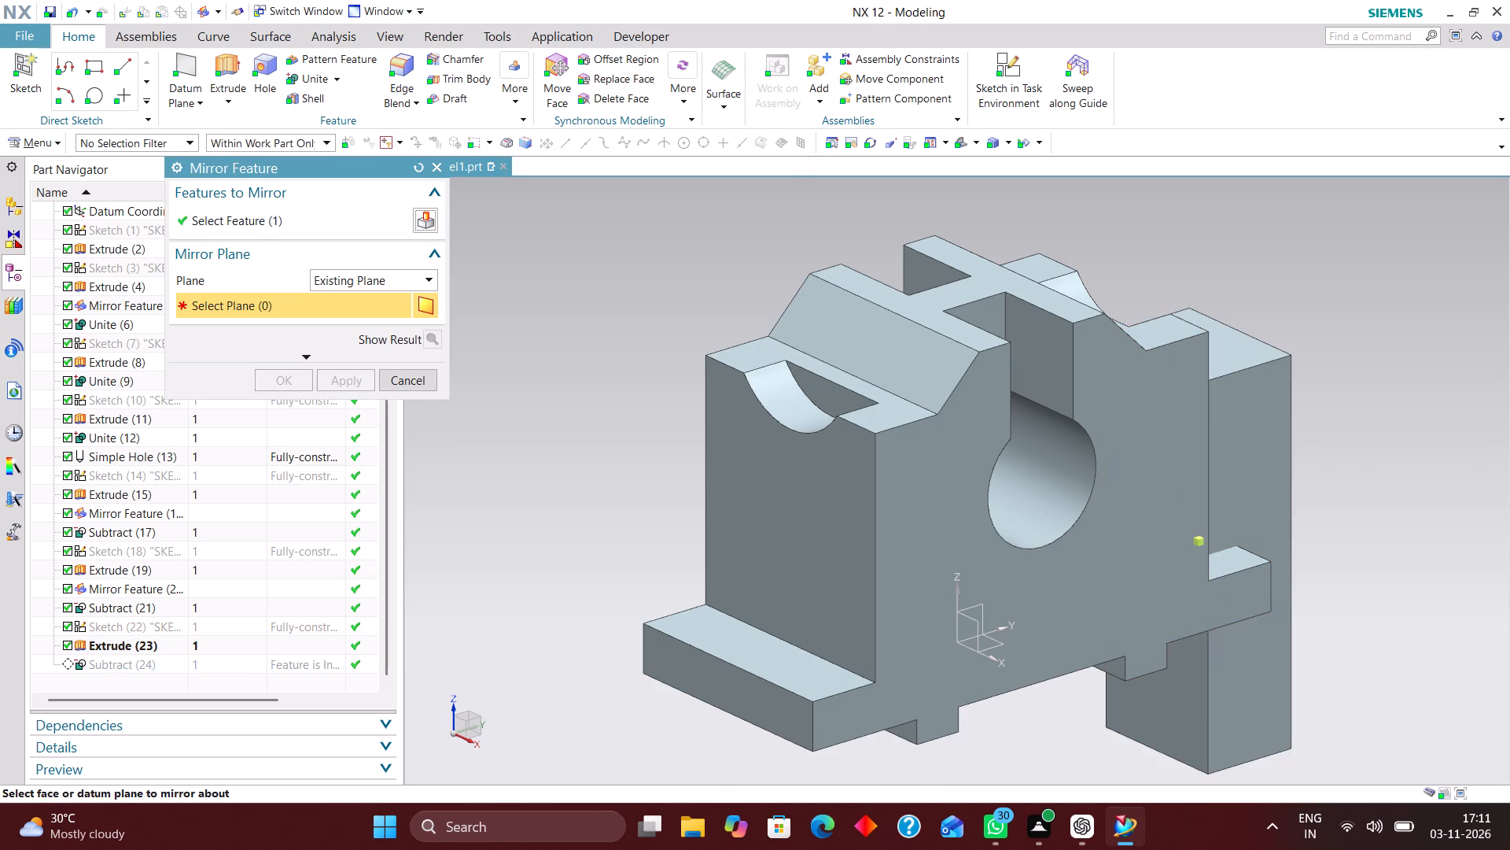
click(977, 627)
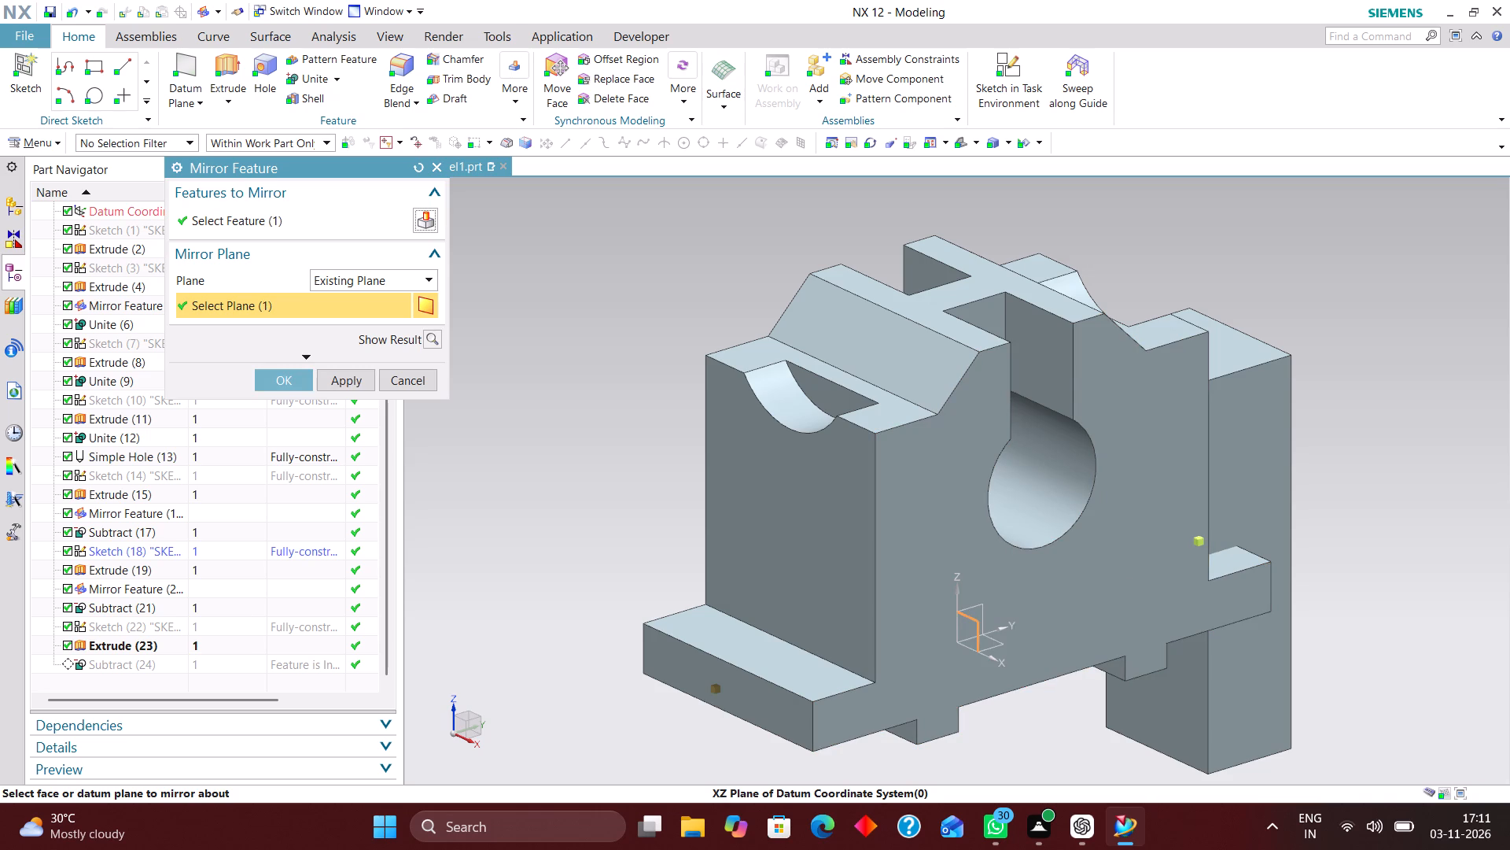
click(275, 379)
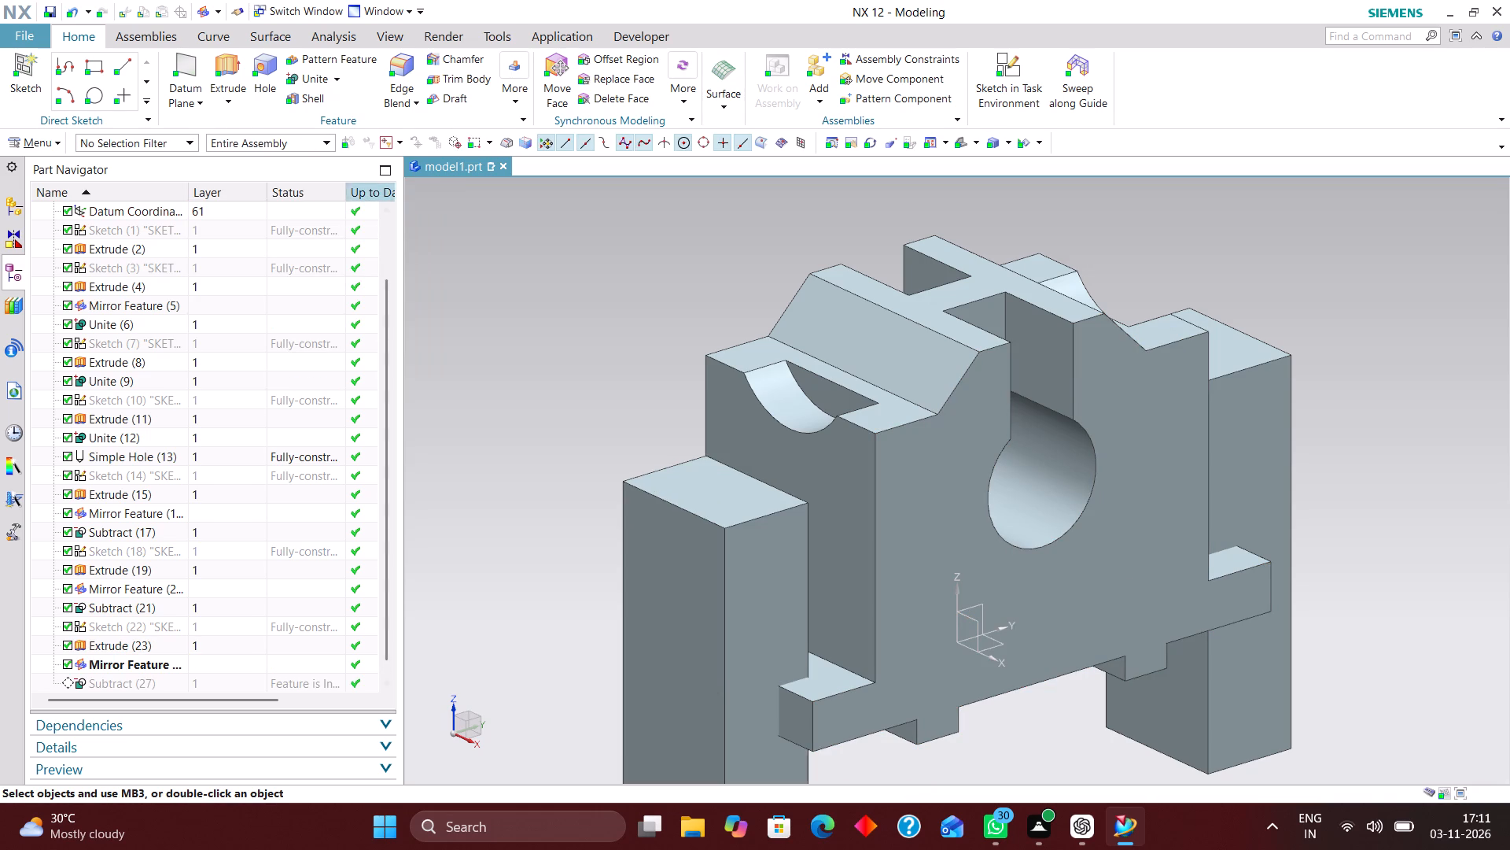
Subtract both rectangular end blocks from the main fixture body to cut the base end cutouts.
click(333, 78)
click(343, 118)
click(795, 403)
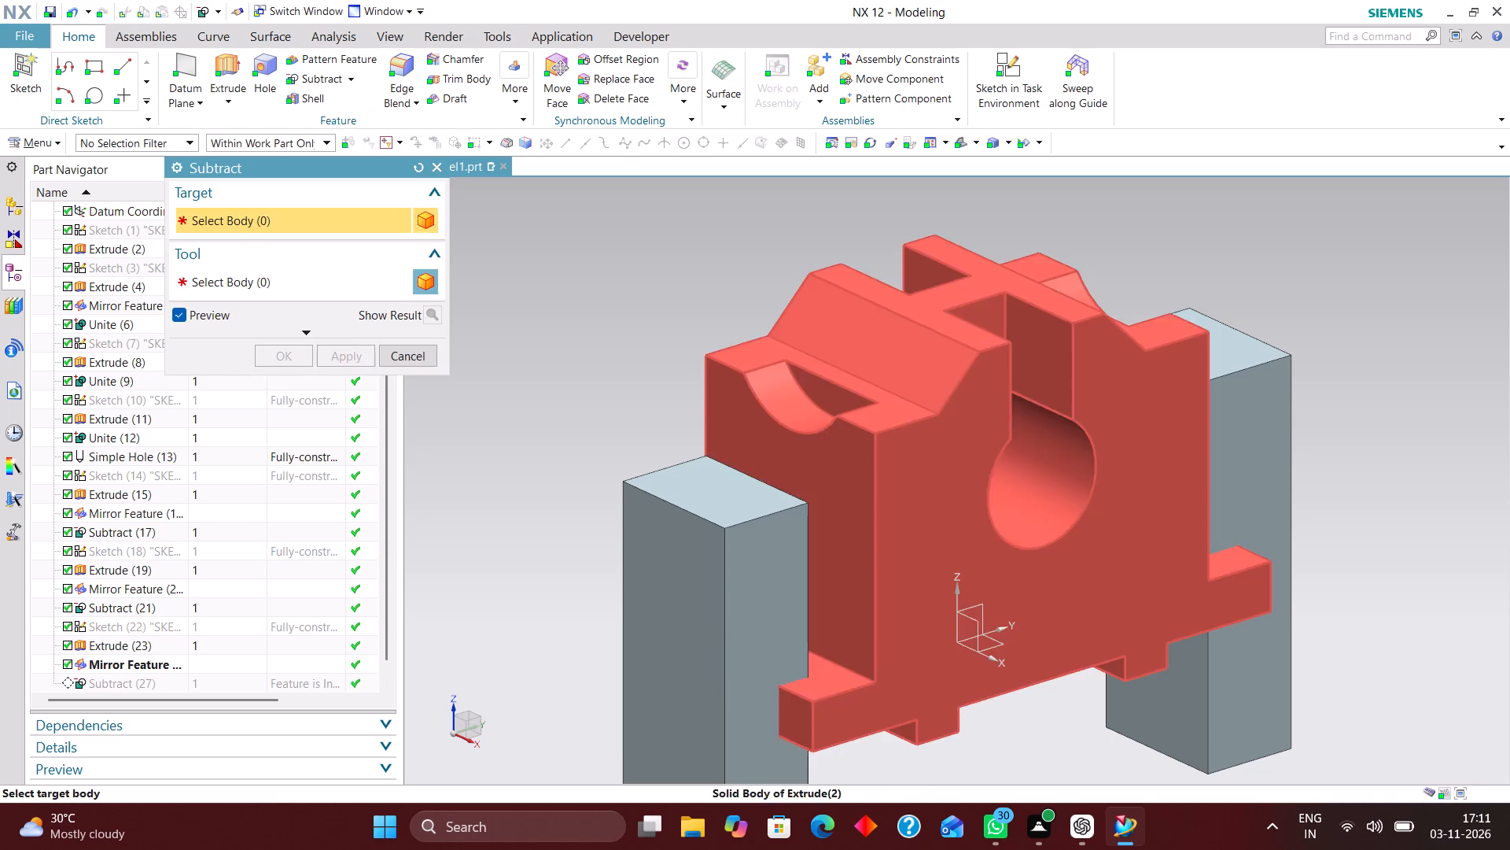
click(694, 575)
click(1258, 477)
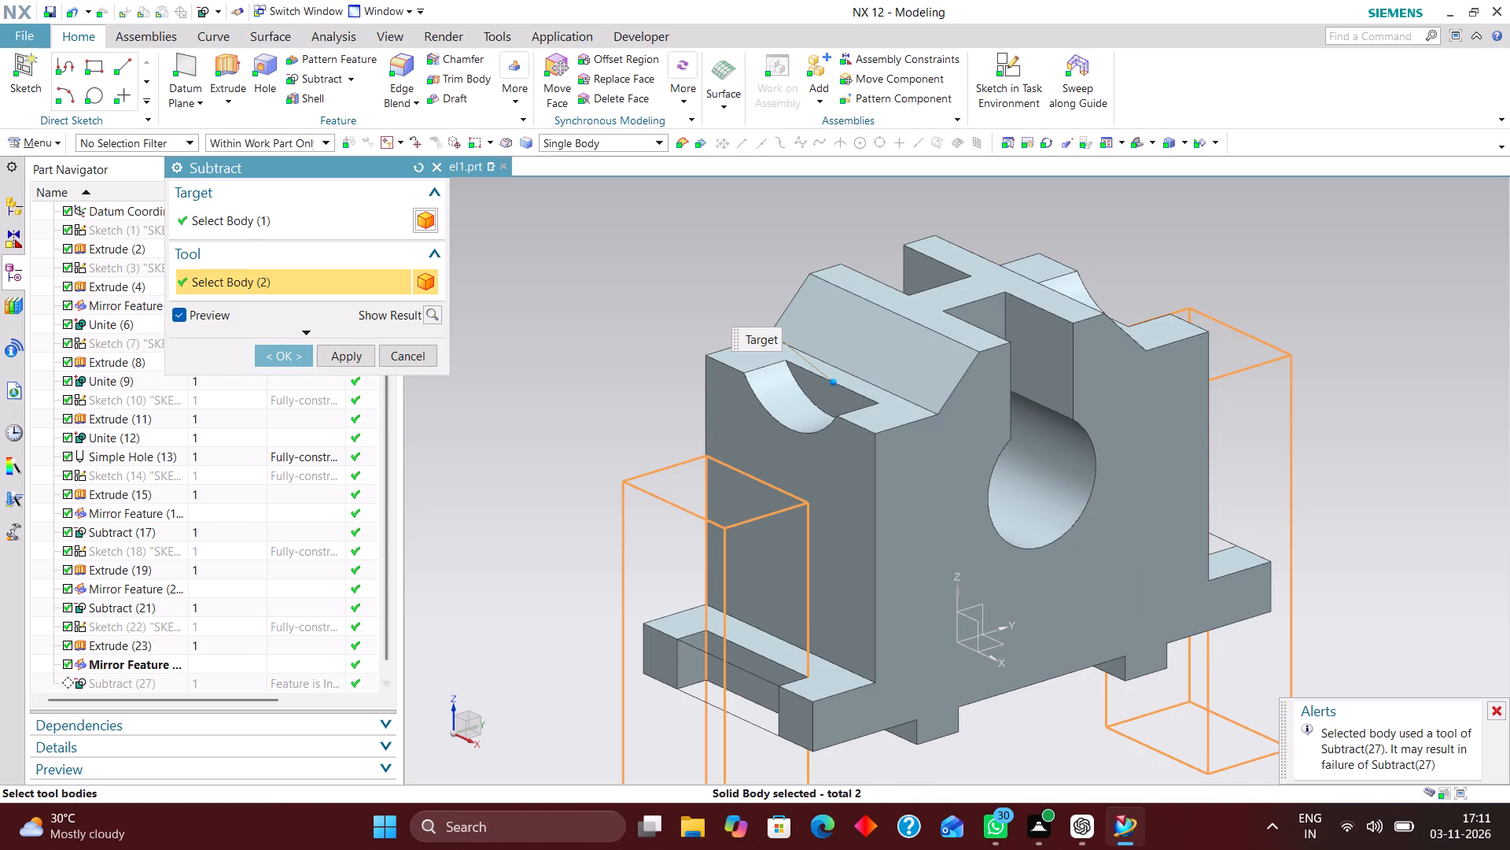
click(290, 354)
Delete the leftover inactive Subtract (26) feature at the end of the model history.
scroll(230, 503, down, 3)
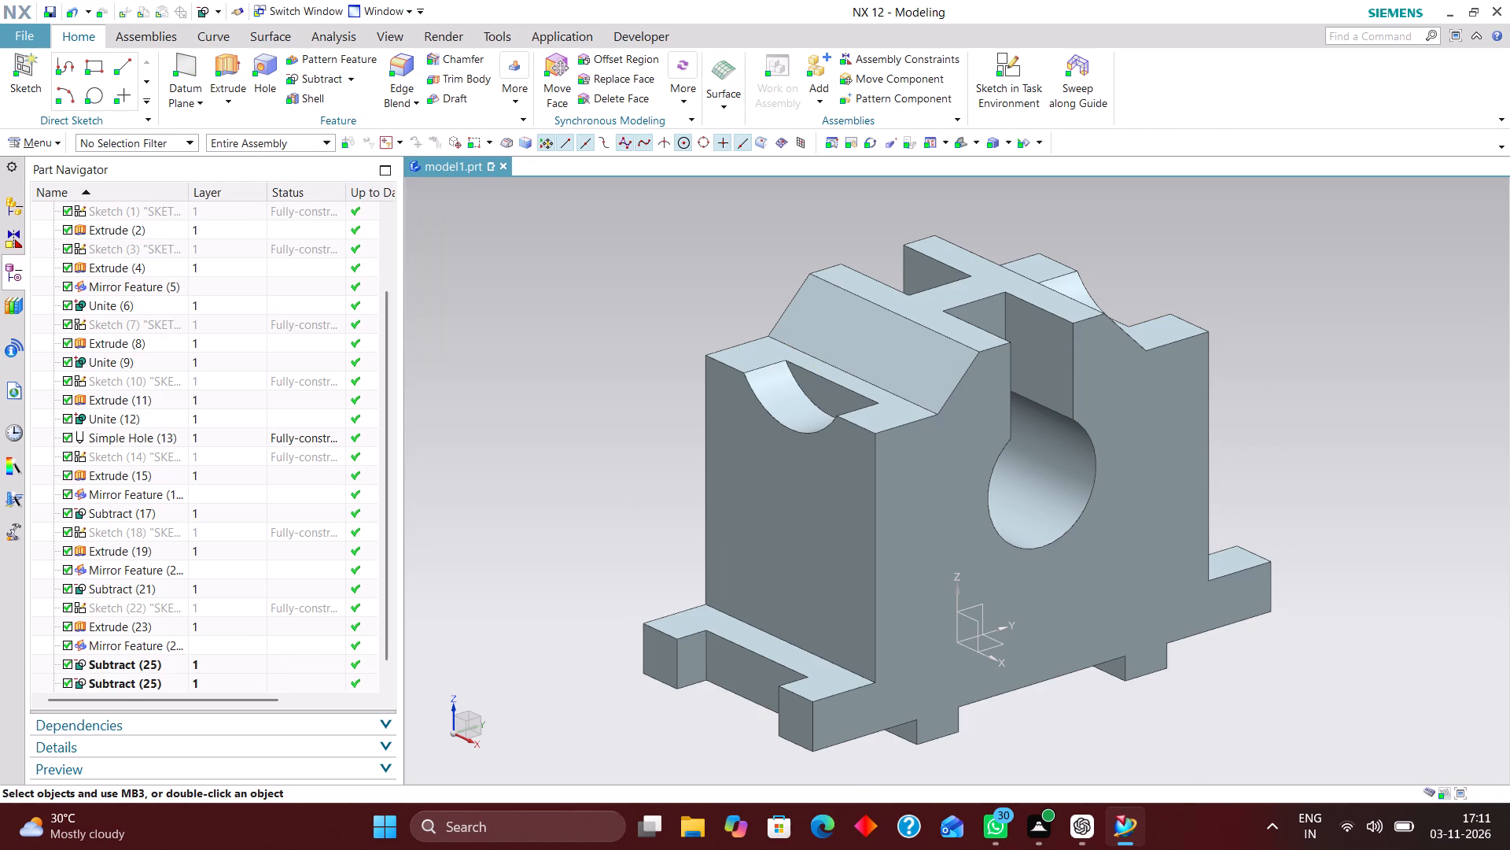
click(193, 663)
right_click(193, 663)
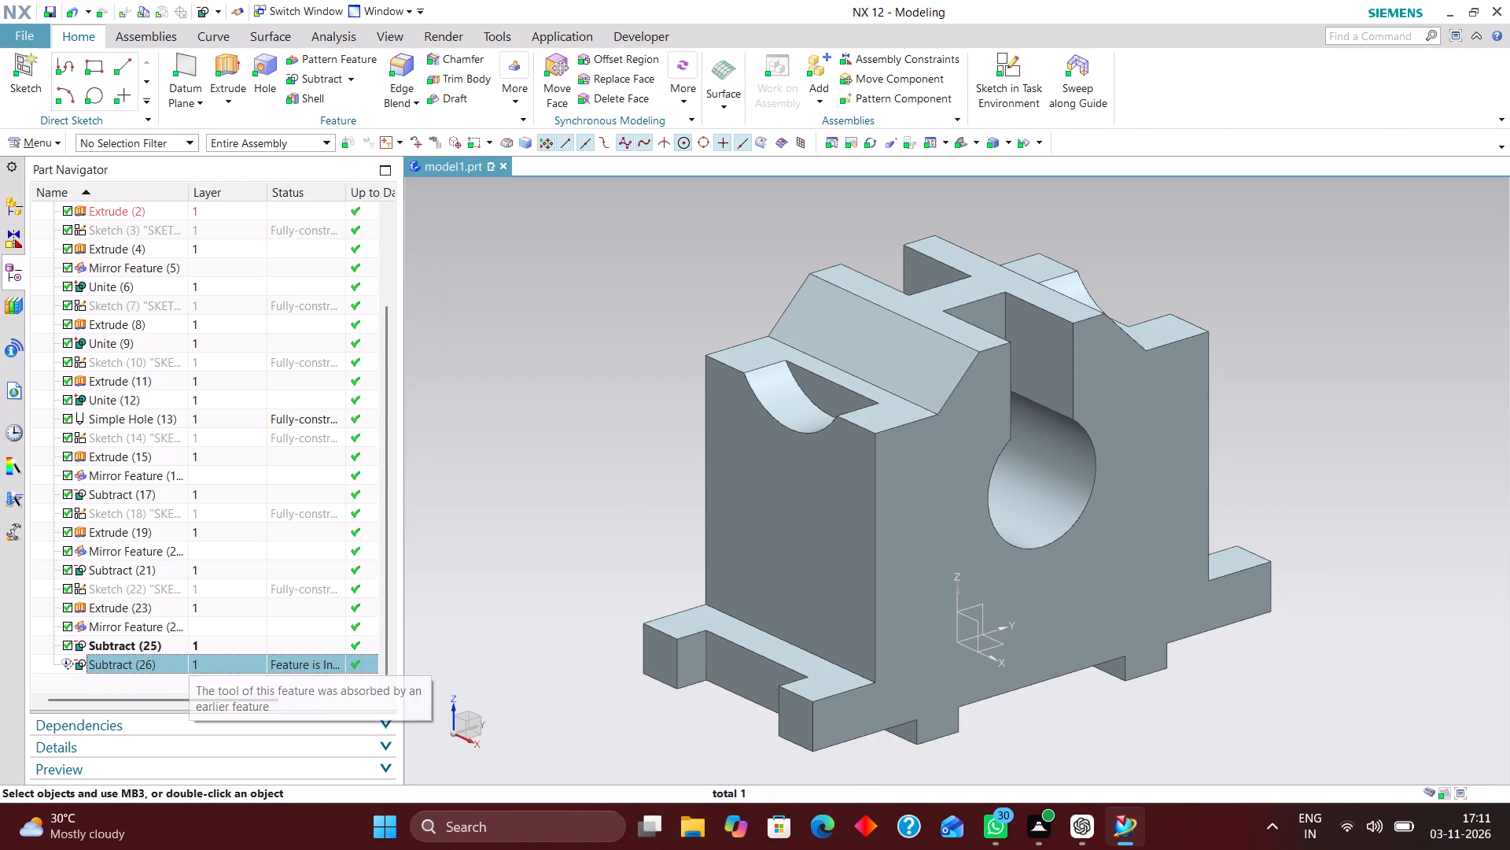
click(263, 683)
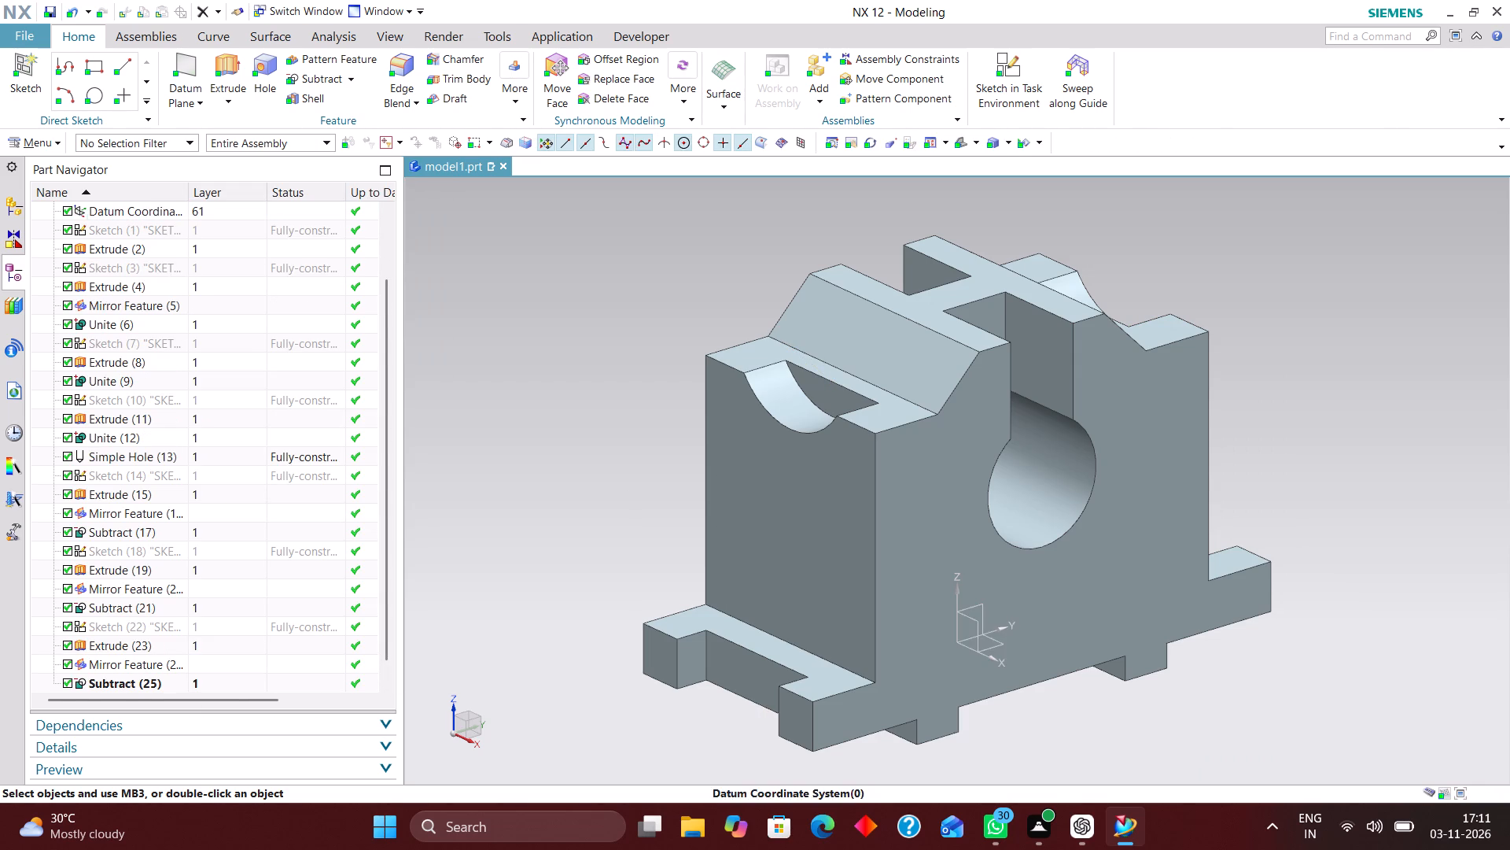
Examine the fixture's mirrored base end cutouts, underside and front from several angles.
middle_drag(1302, 476, 1282, 464)
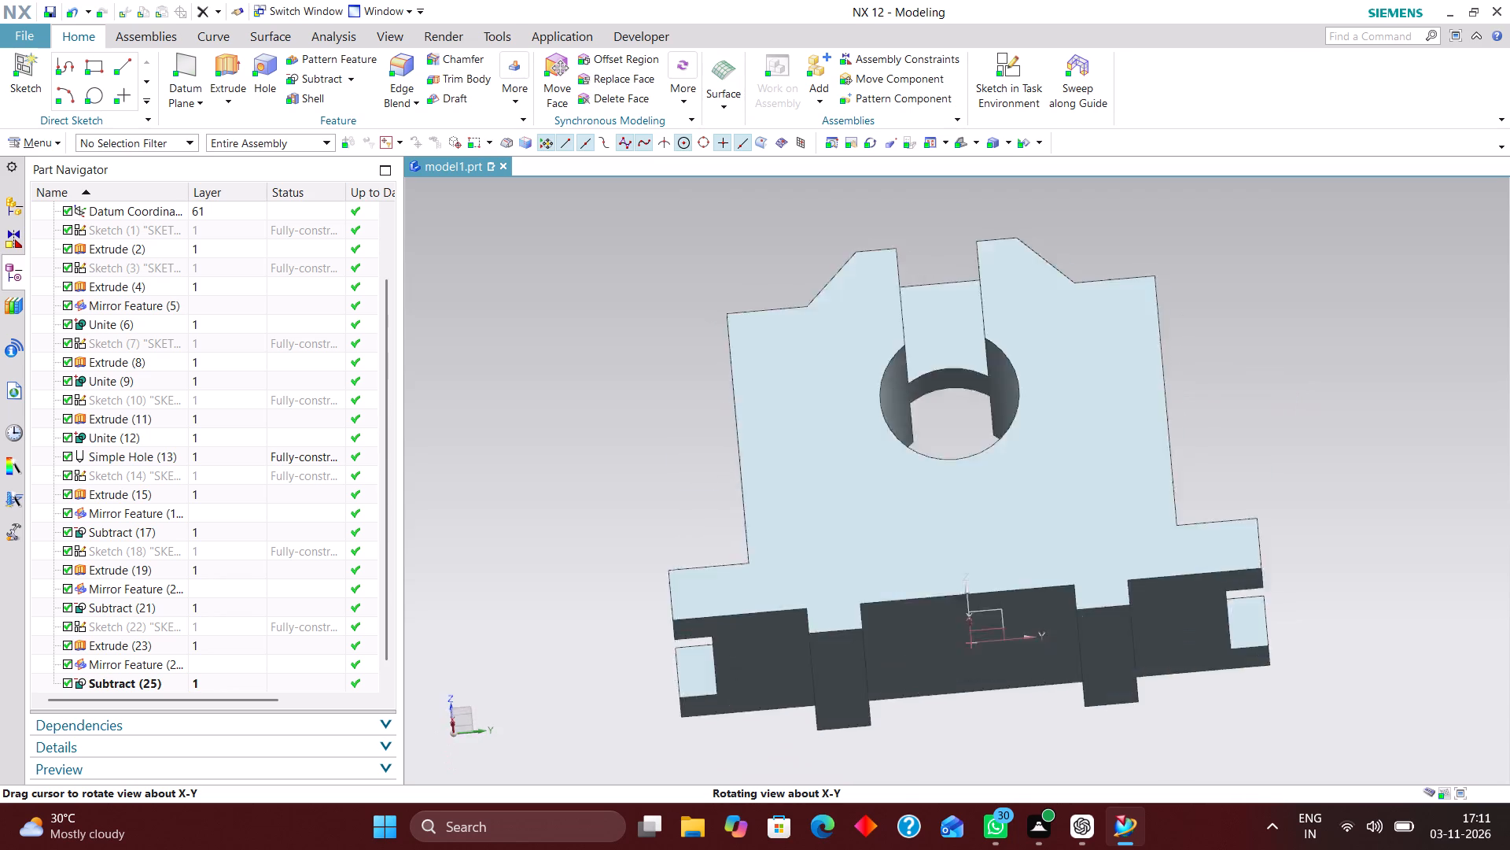
middle_drag(1282, 464, 1355, 560)
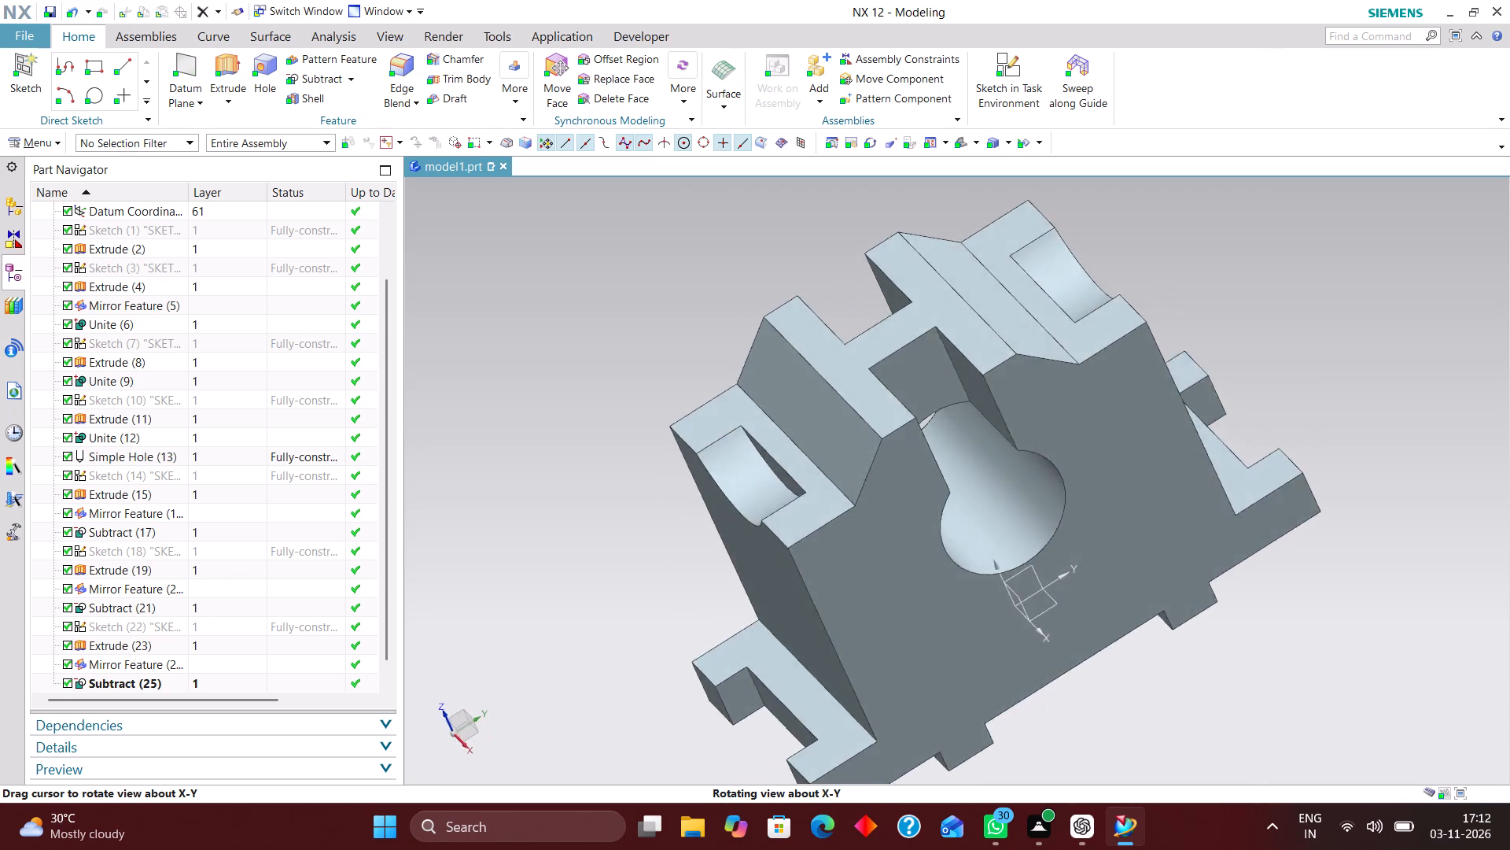
middle_drag(1355, 560, 1352, 534)
scroll(1353, 538, up, 1)
click(967, 147)
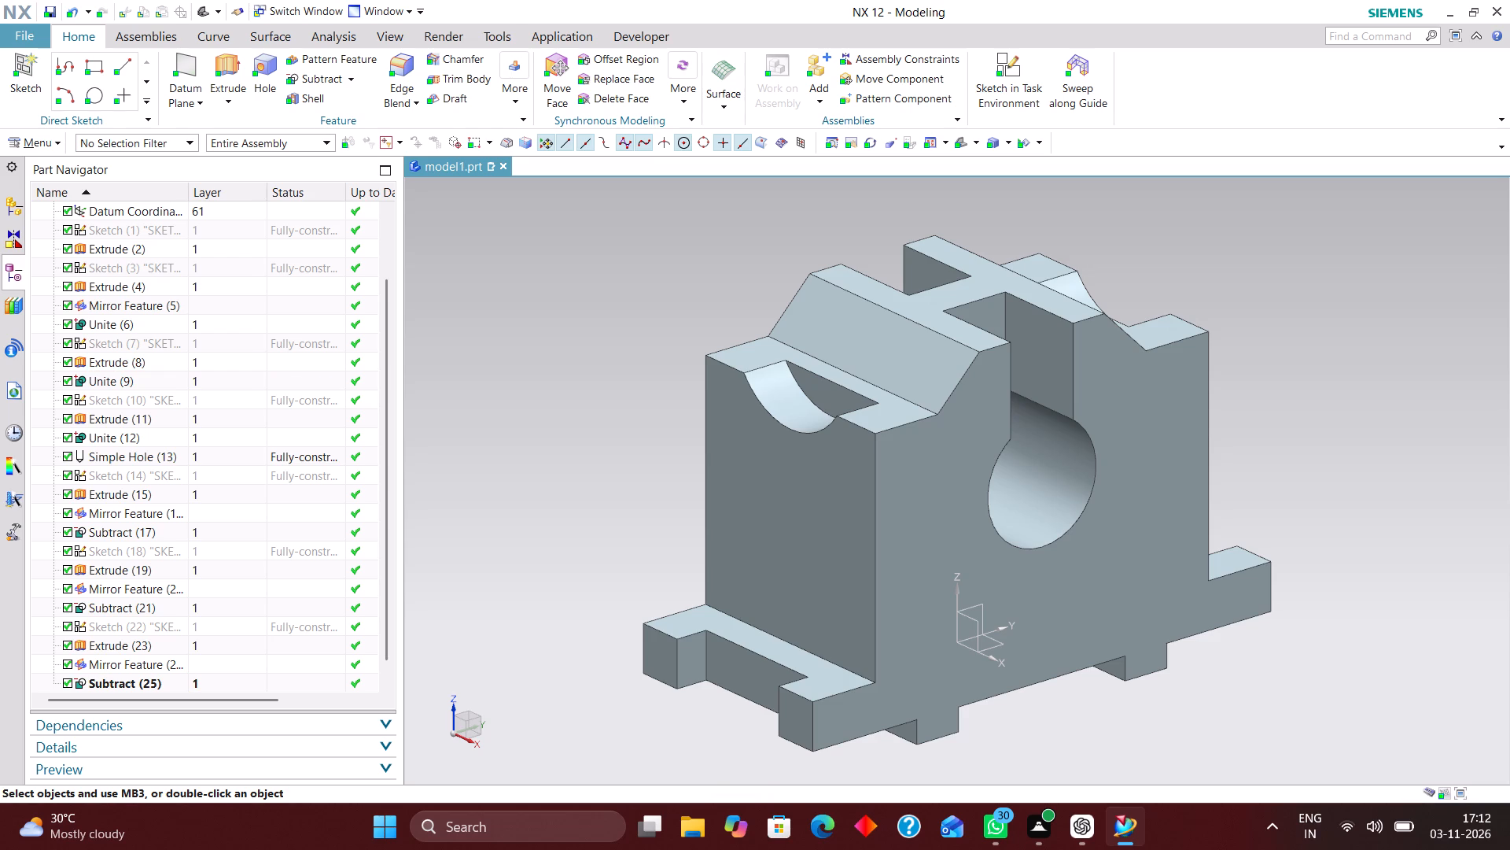
scroll(1208, 486, down, 2)
scroll(1039, 474, down, 2)
middle_drag(1259, 504, 1247, 474)
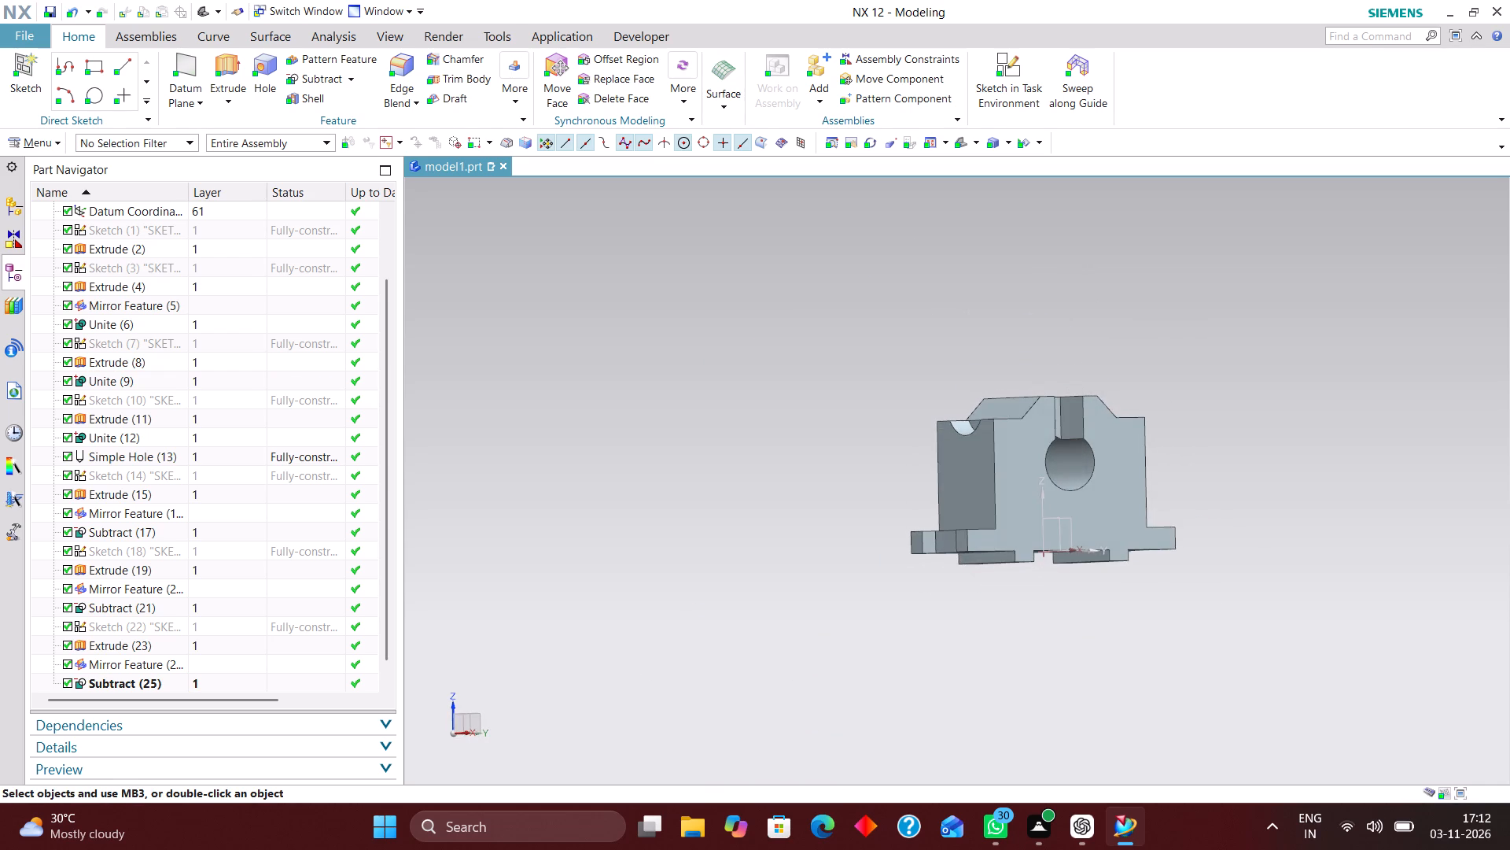
right_drag(1287, 468, 1106, 493)
scroll(1162, 471, up, 1)
middle_drag(1165, 474, 1208, 474)
scroll(1205, 463, up, 3)
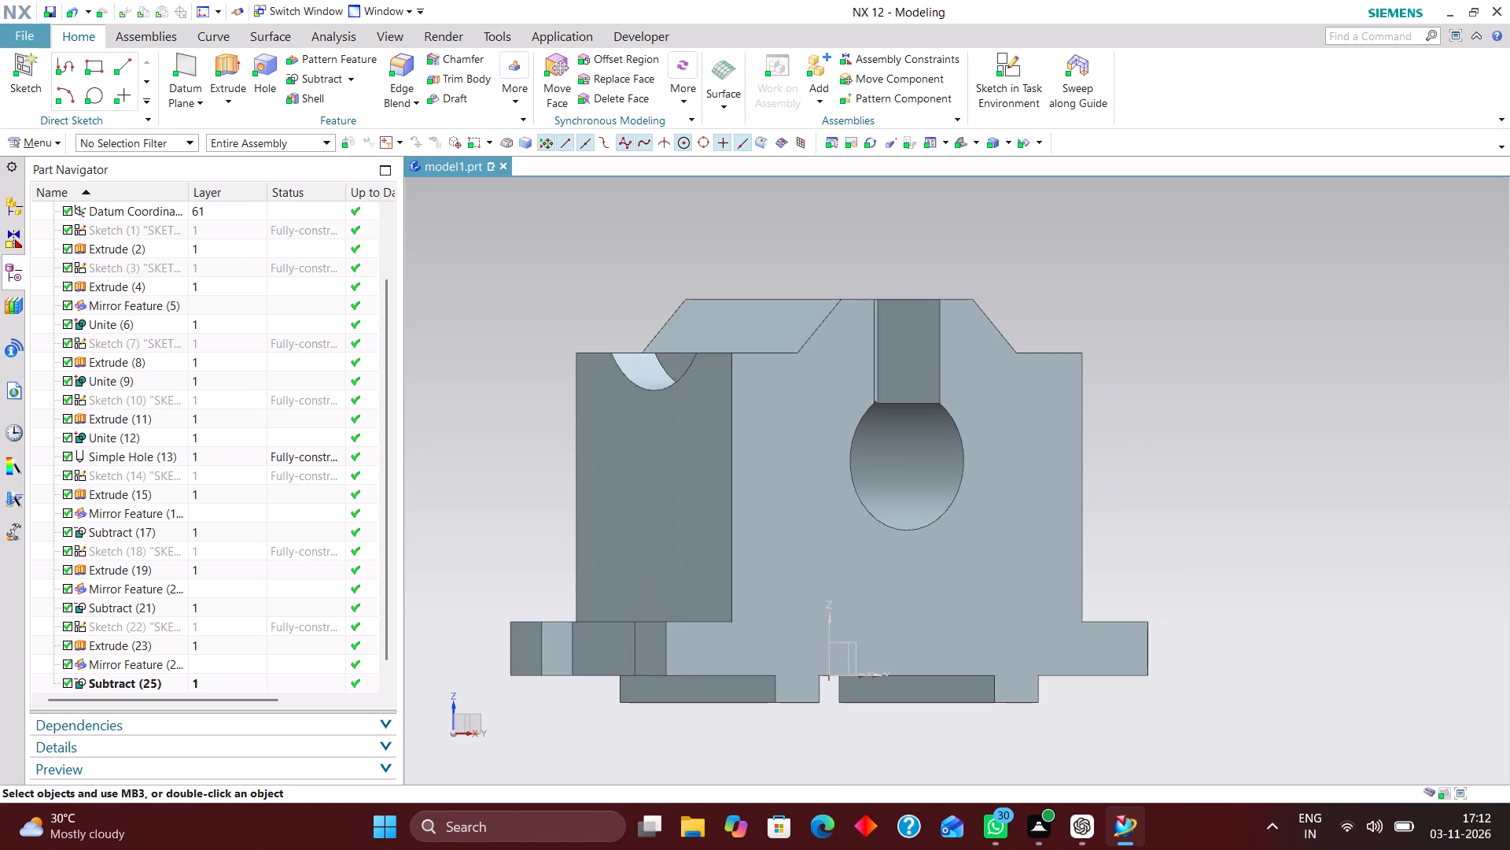
Create a new task-environment sketch on the YZ plane of the datum coordinate system.
click(1027, 55)
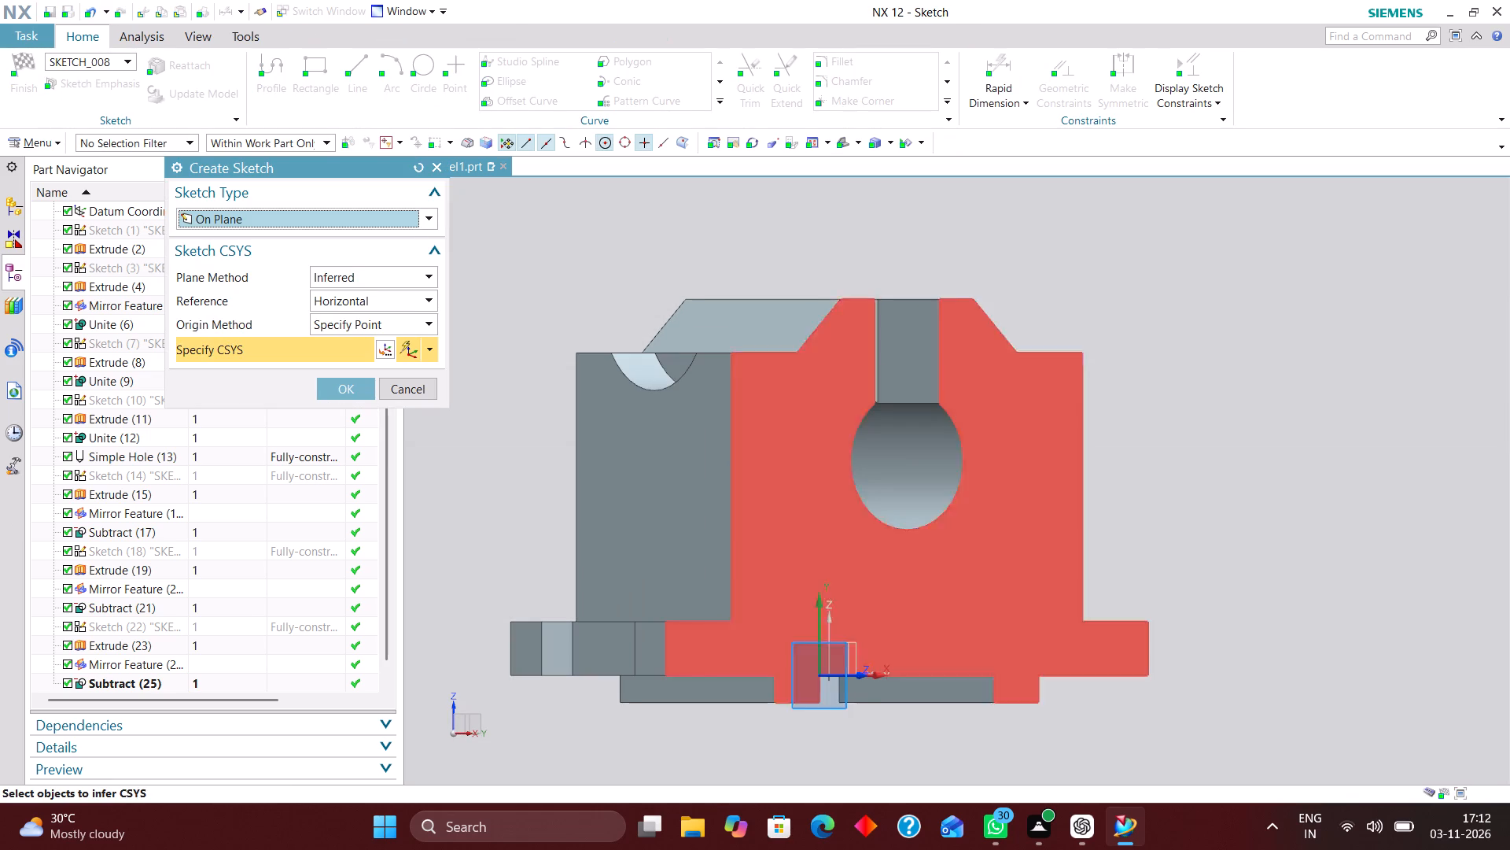
middle_drag(1262, 512, 1236, 544)
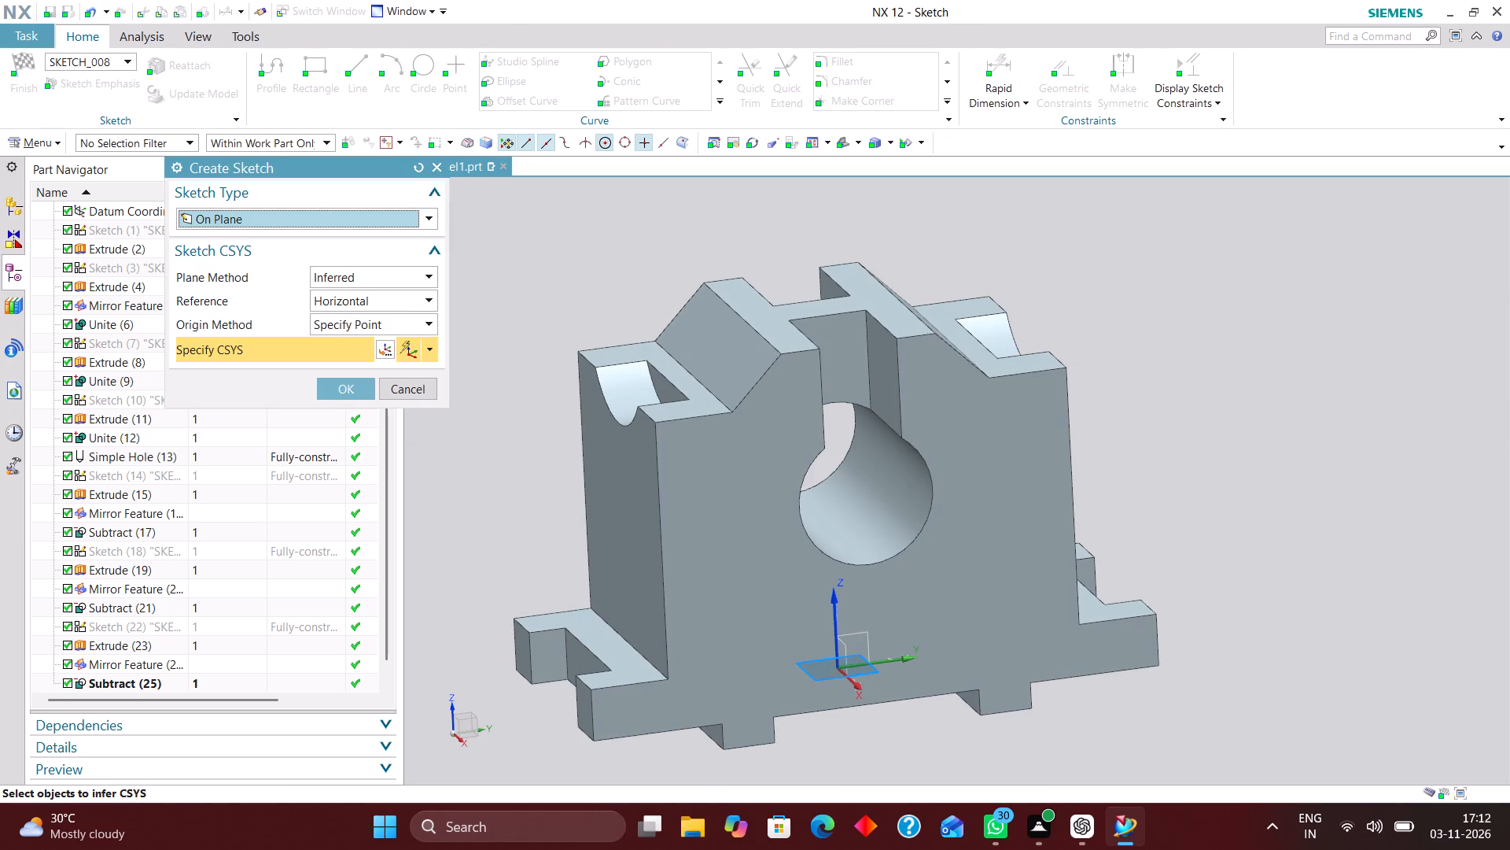
click(856, 634)
click(352, 377)
click(352, 385)
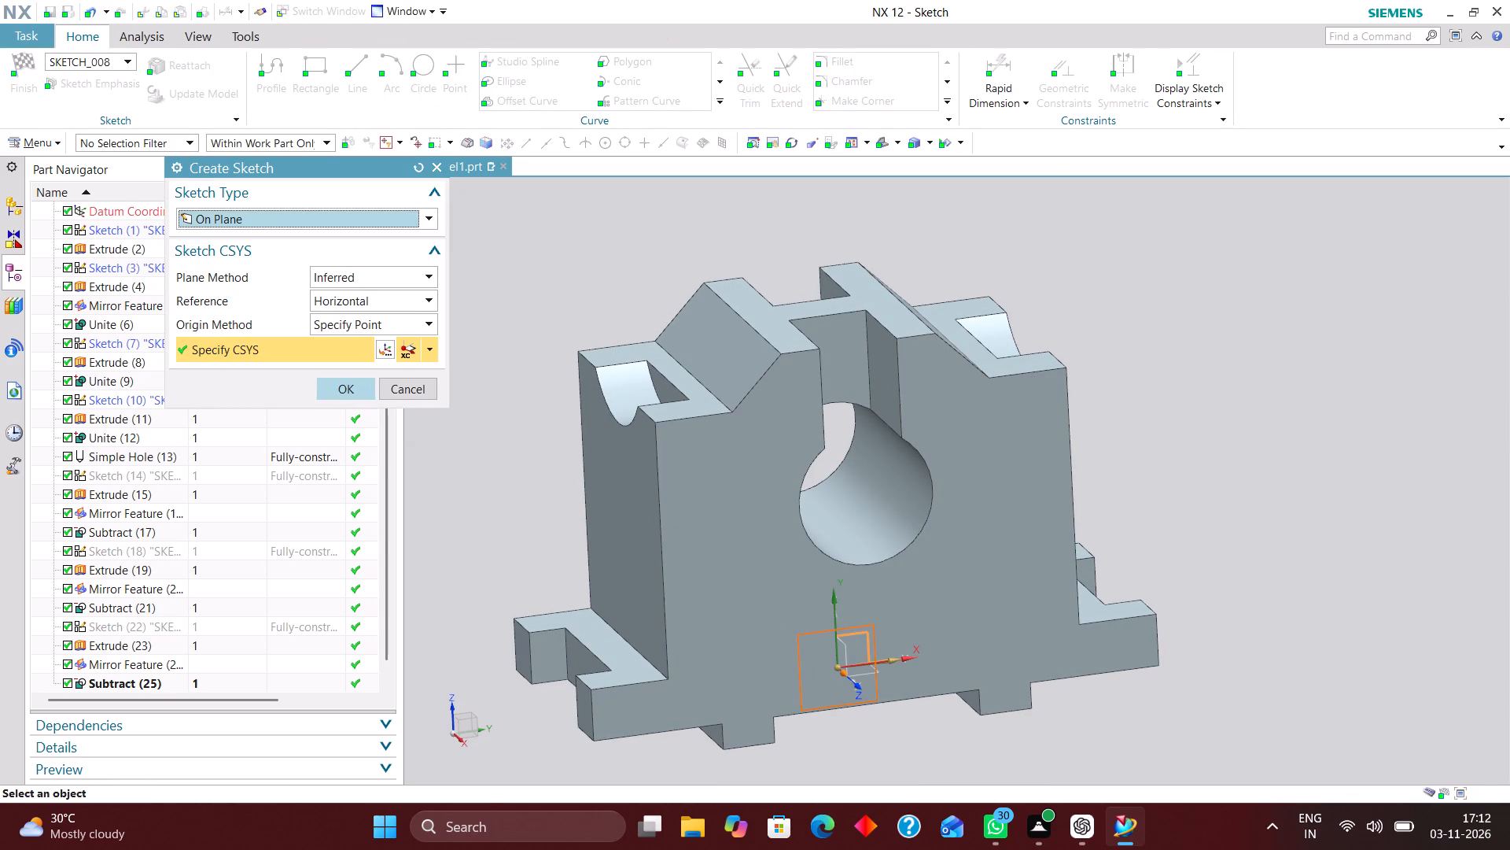
Sketch a rectangle about 24.5 by 10 mm across the base's bottom edge and centre its top line on the vertical axis.
scroll(1192, 434, up, 2)
drag(465, 111, 457, 109)
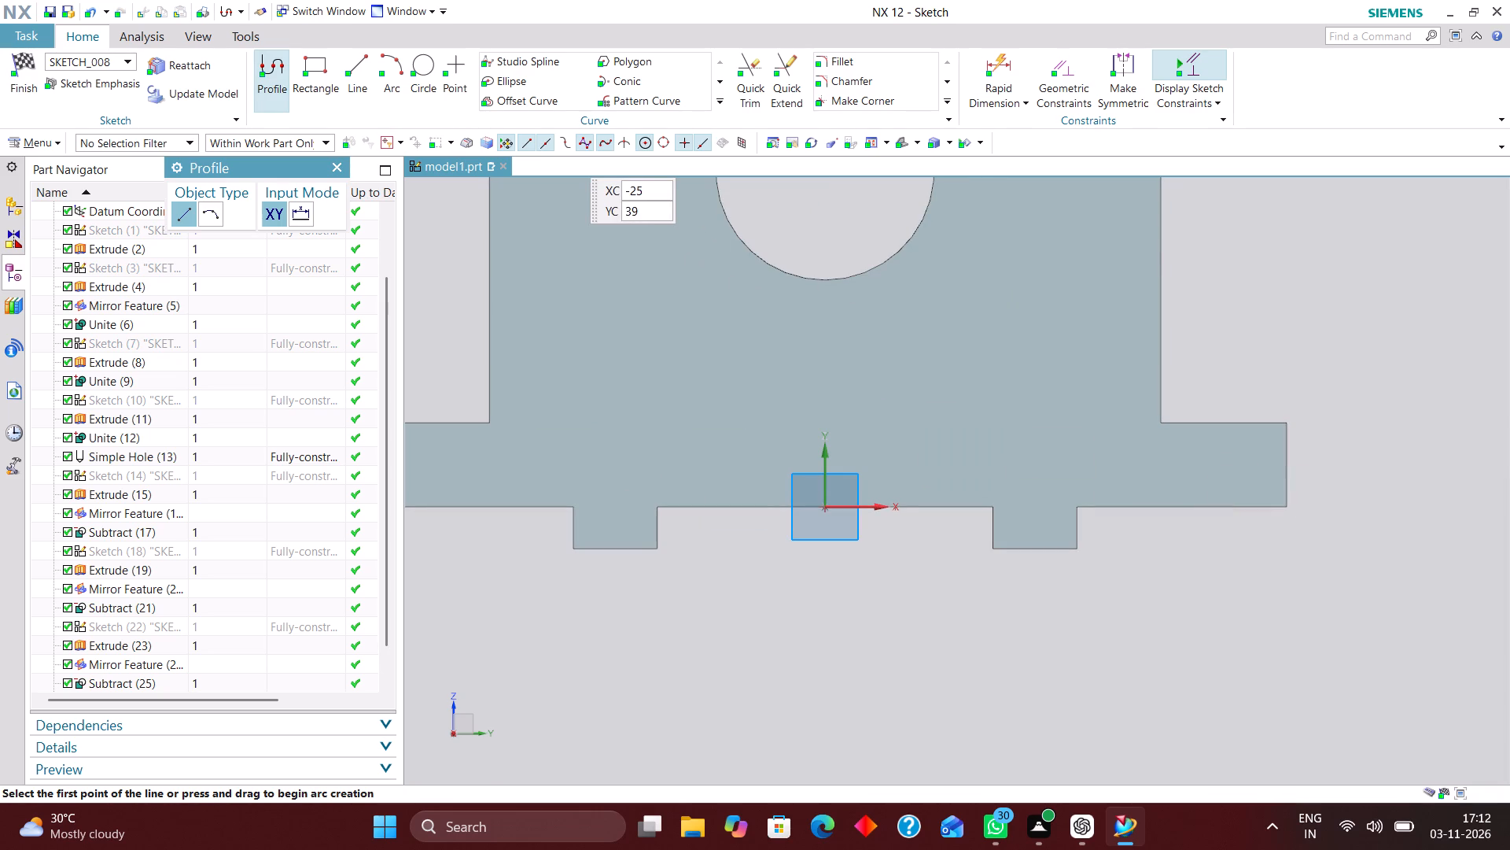
click(310, 54)
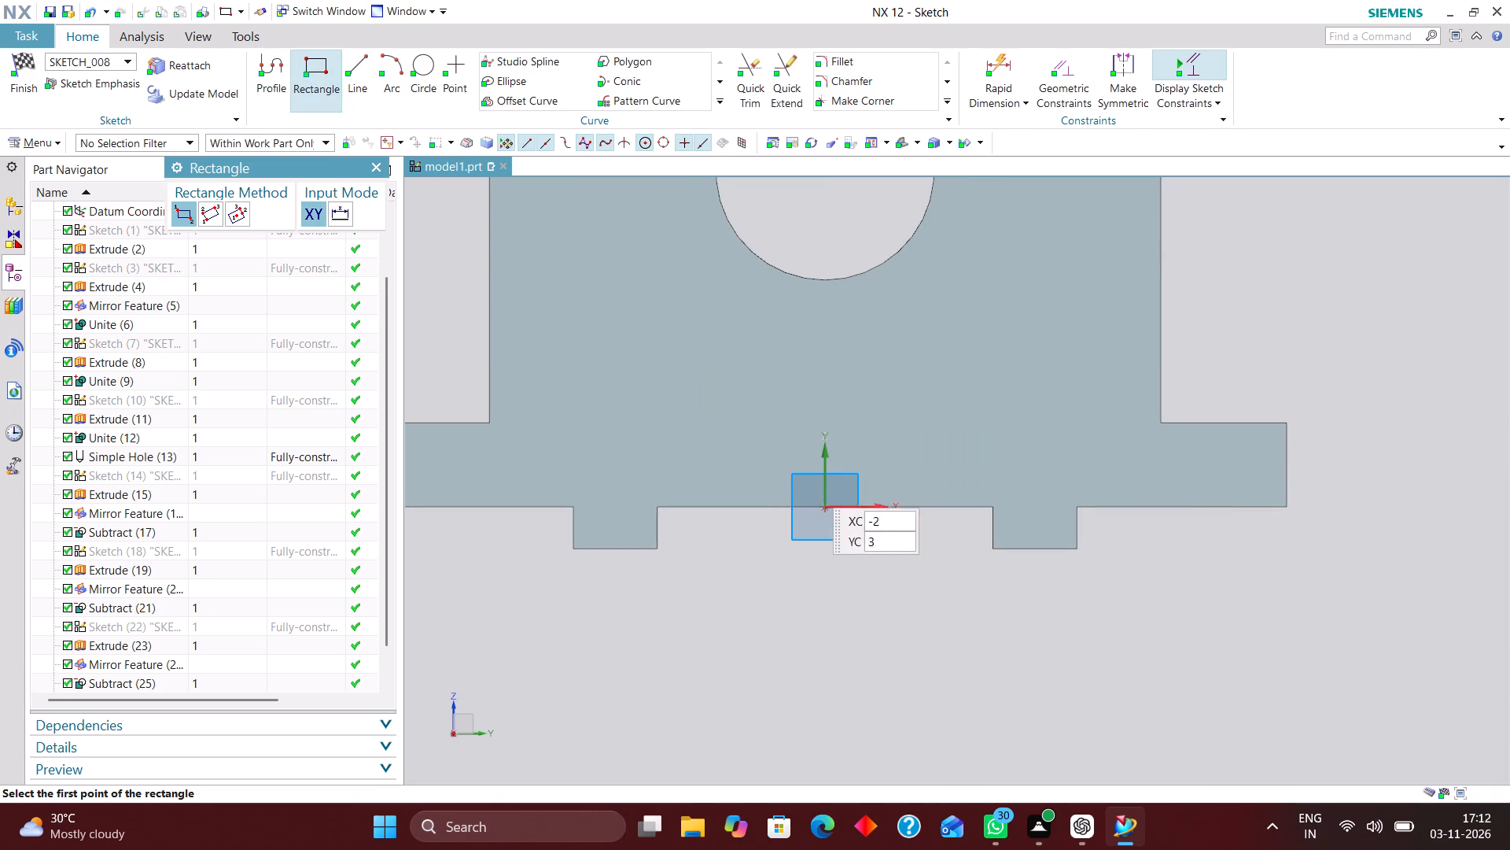
click(727, 472)
click(933, 559)
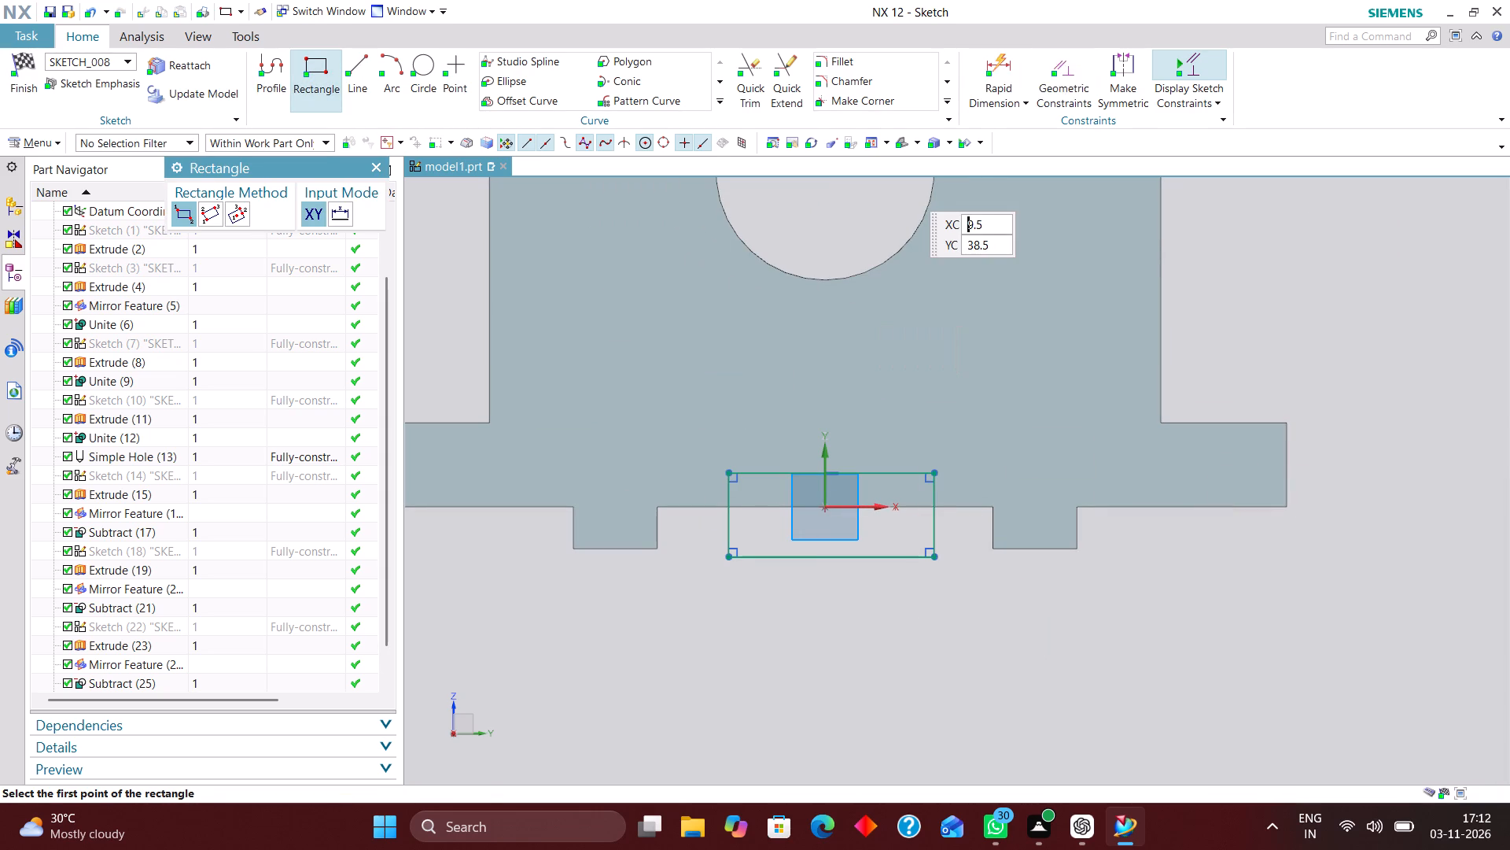
click(1065, 66)
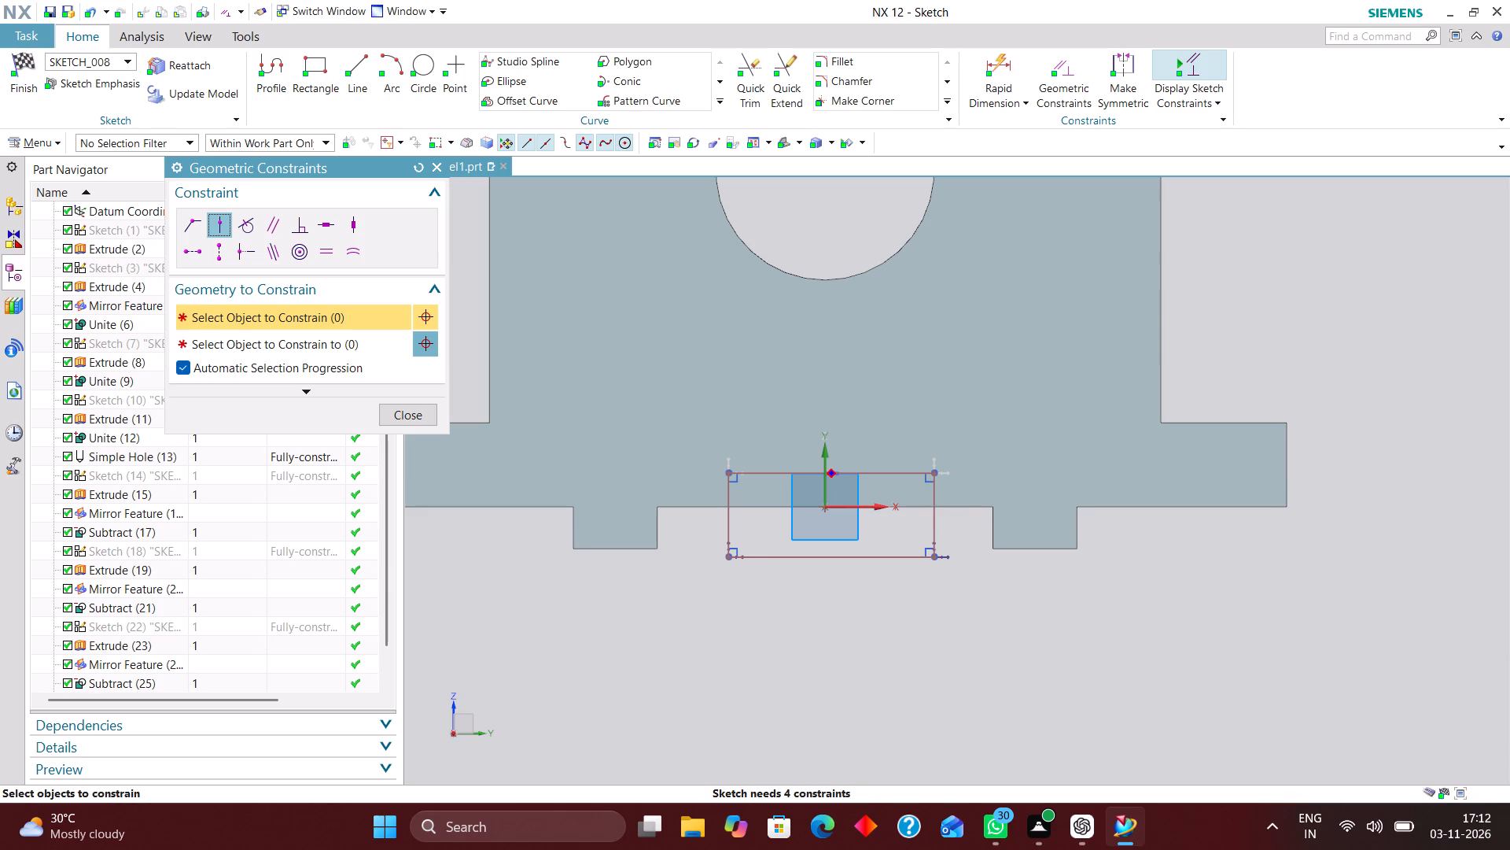
click(834, 468)
click(821, 482)
Dimension the rectangle's top line at 20 mm from the bottom edge of the base's foot.
click(987, 59)
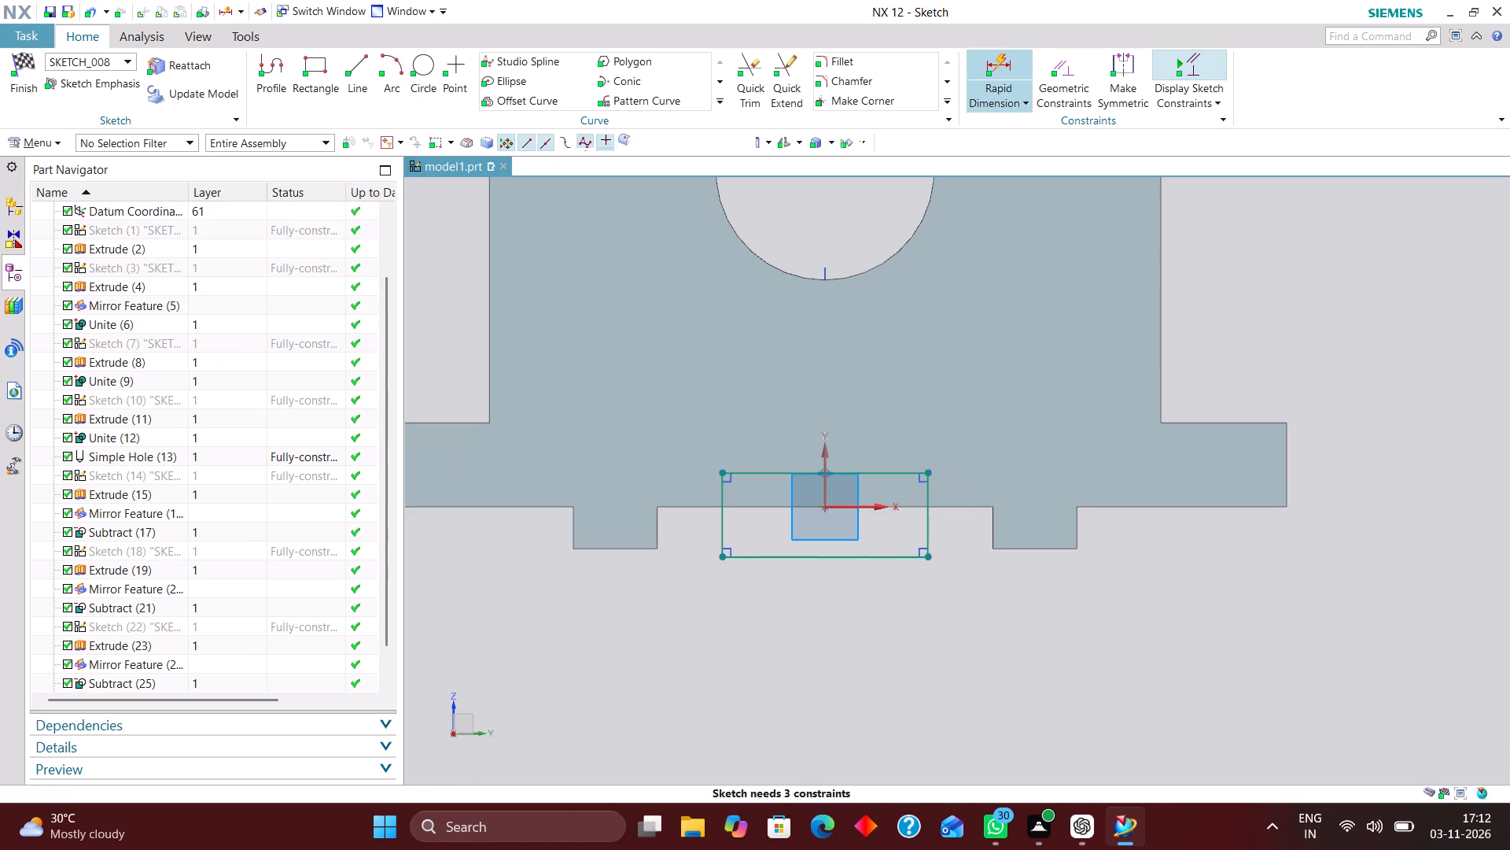
click(616, 556)
click(779, 471)
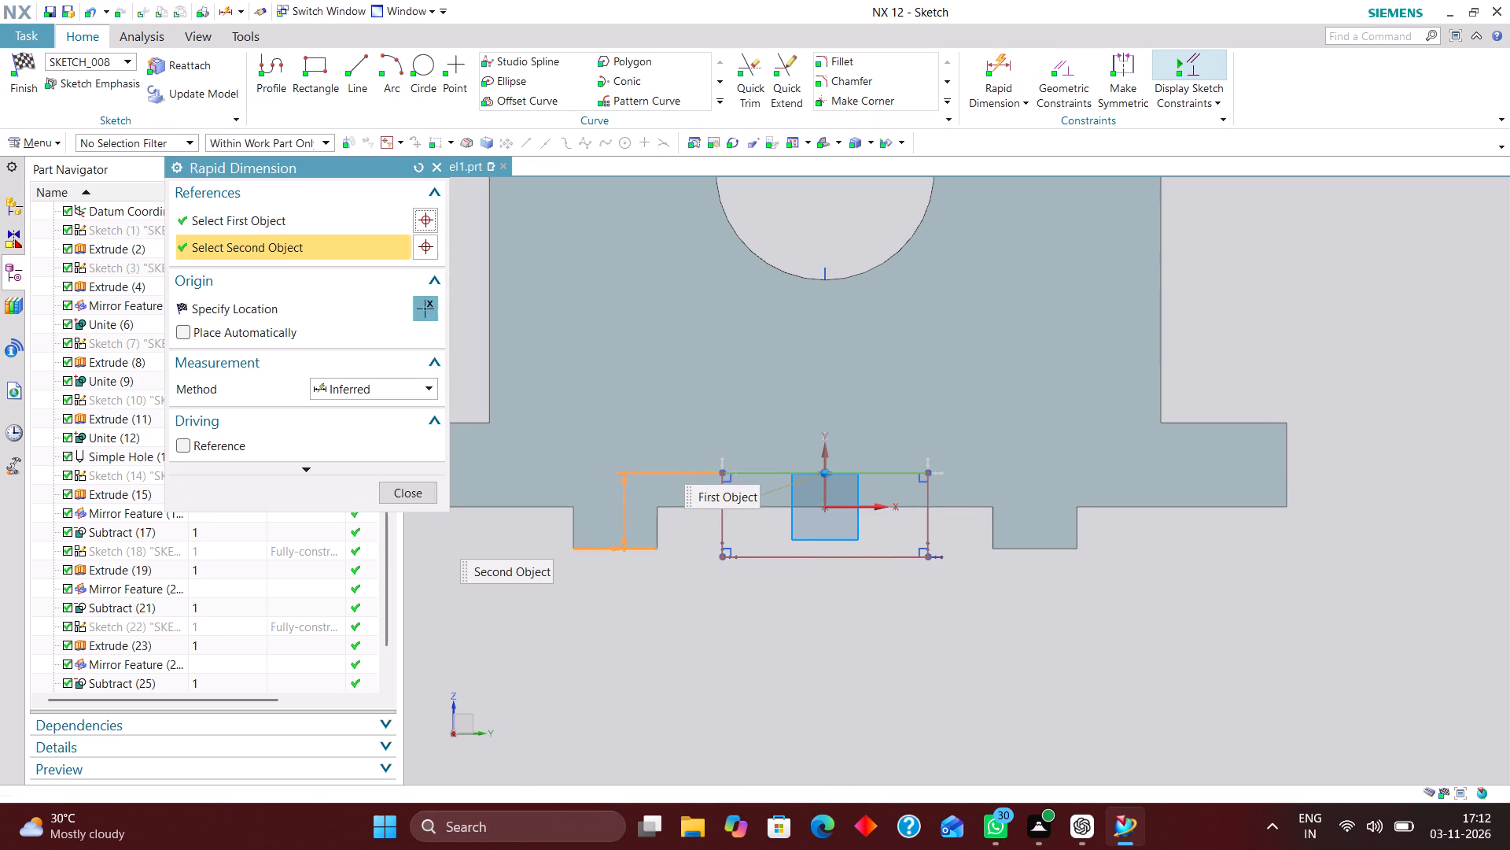
click(687, 592)
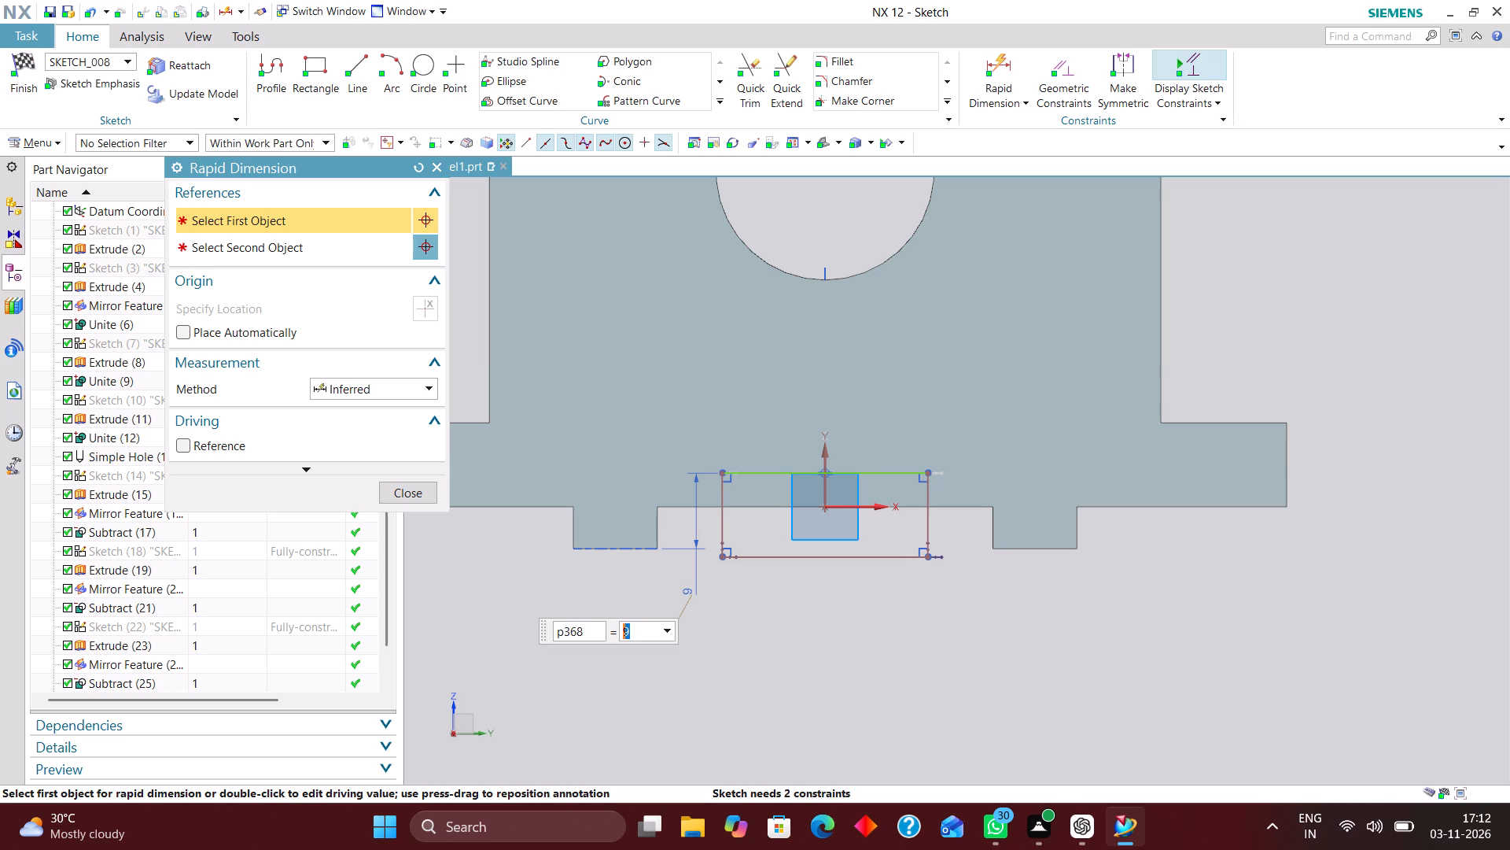
text(20)
key(Return)
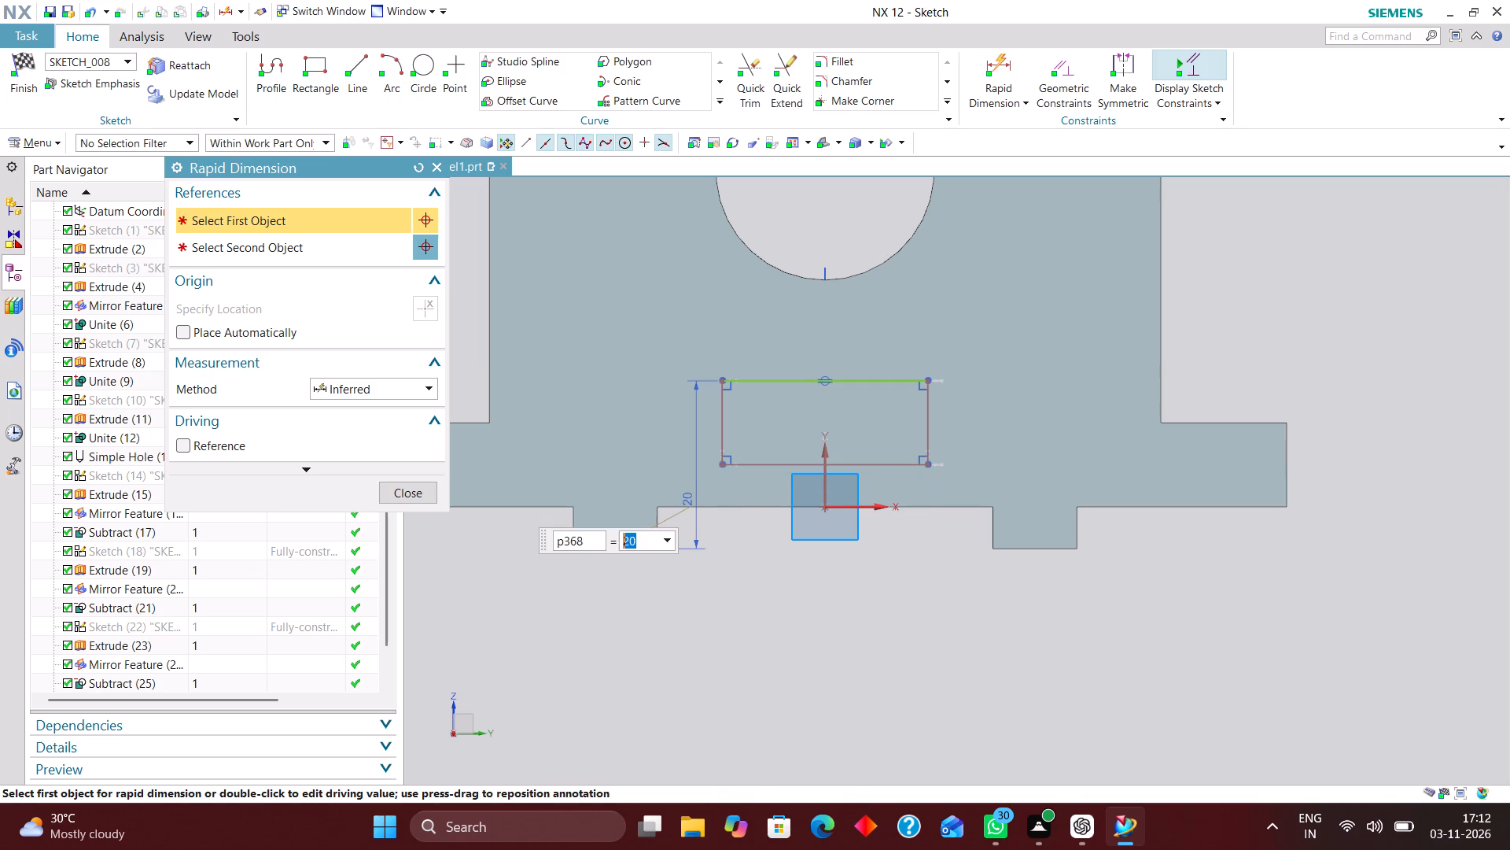
Dimension the rectangle with a height of 20 mm and a width of 40 mm.
scroll(937, 438, up, 2)
click(923, 450)
click(1064, 421)
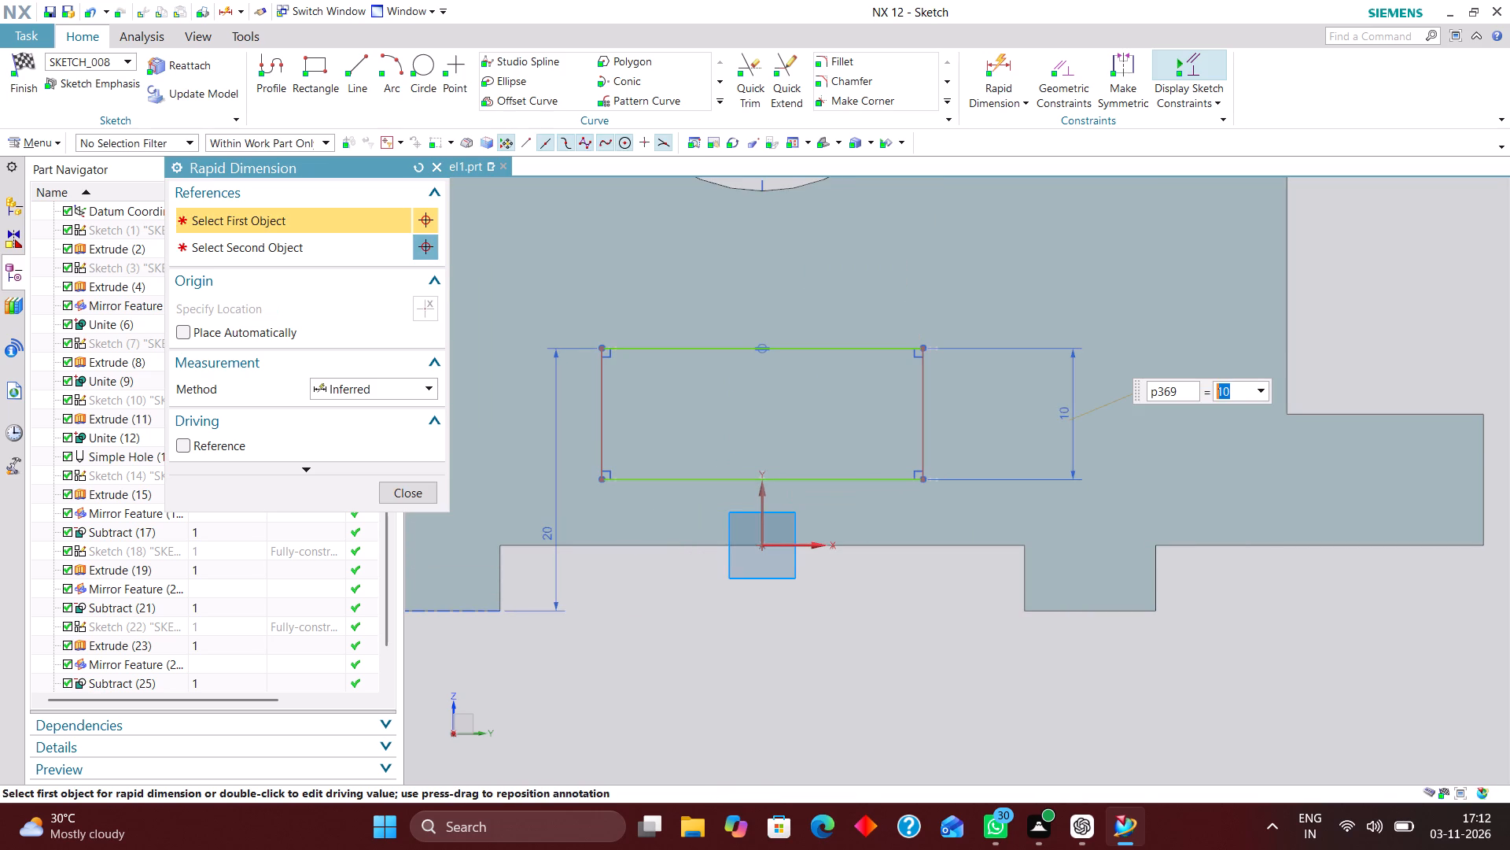
text(200)
key(Return)
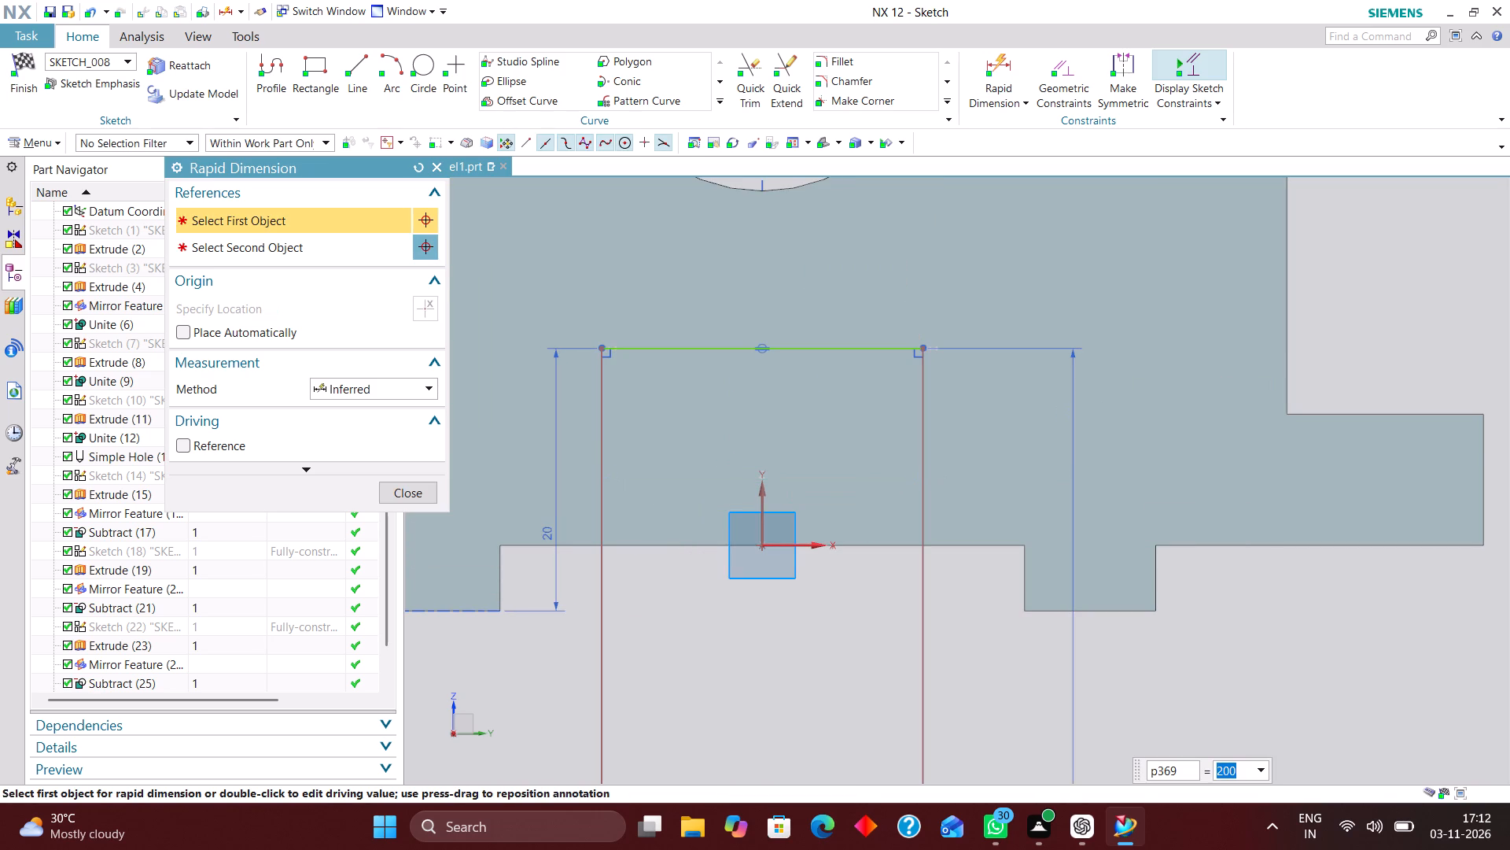
text(20)
key(Return)
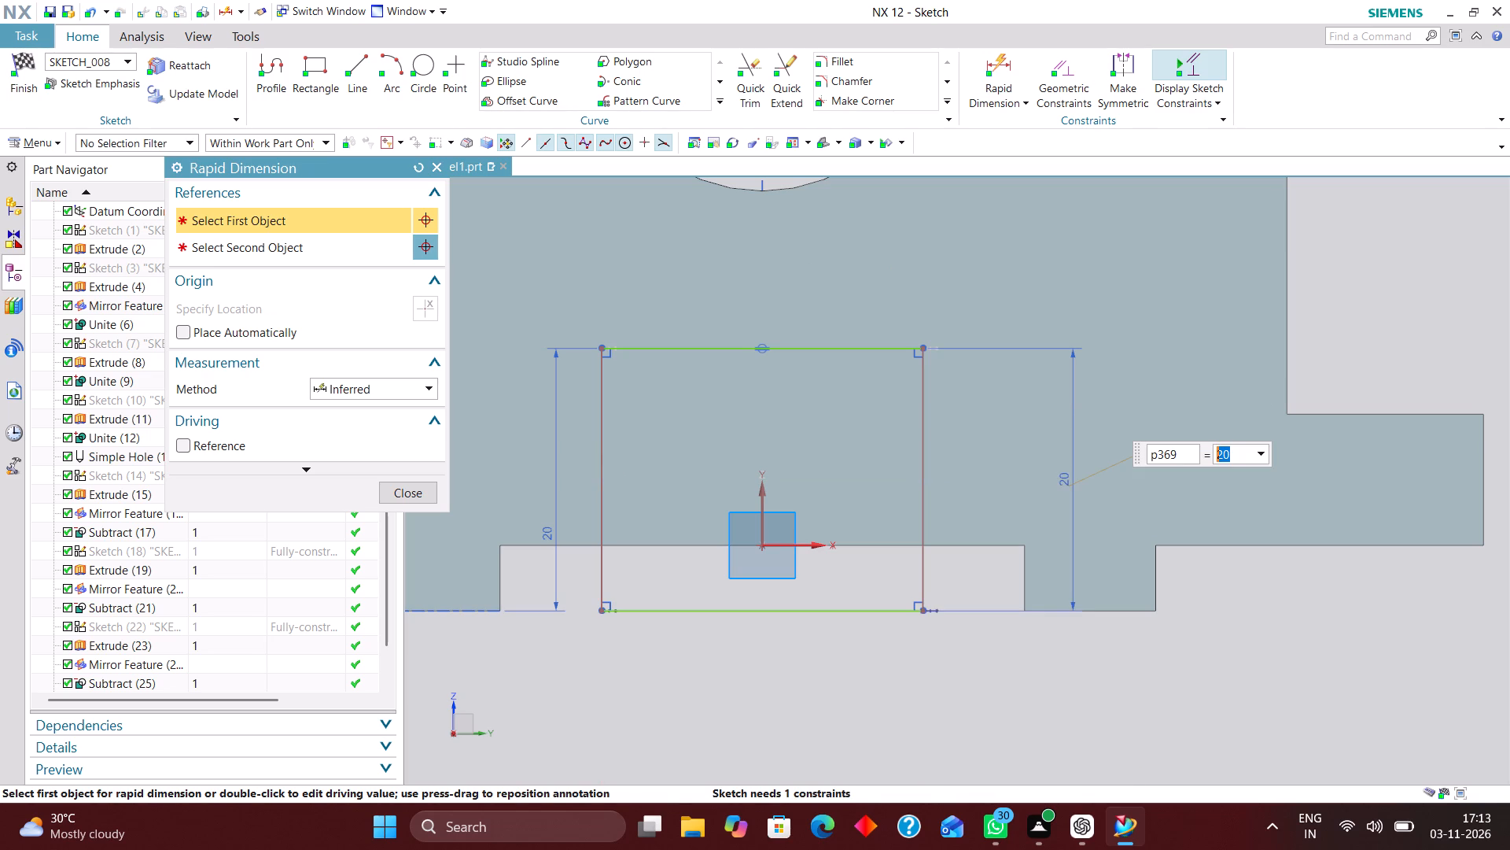
click(817, 611)
click(753, 718)
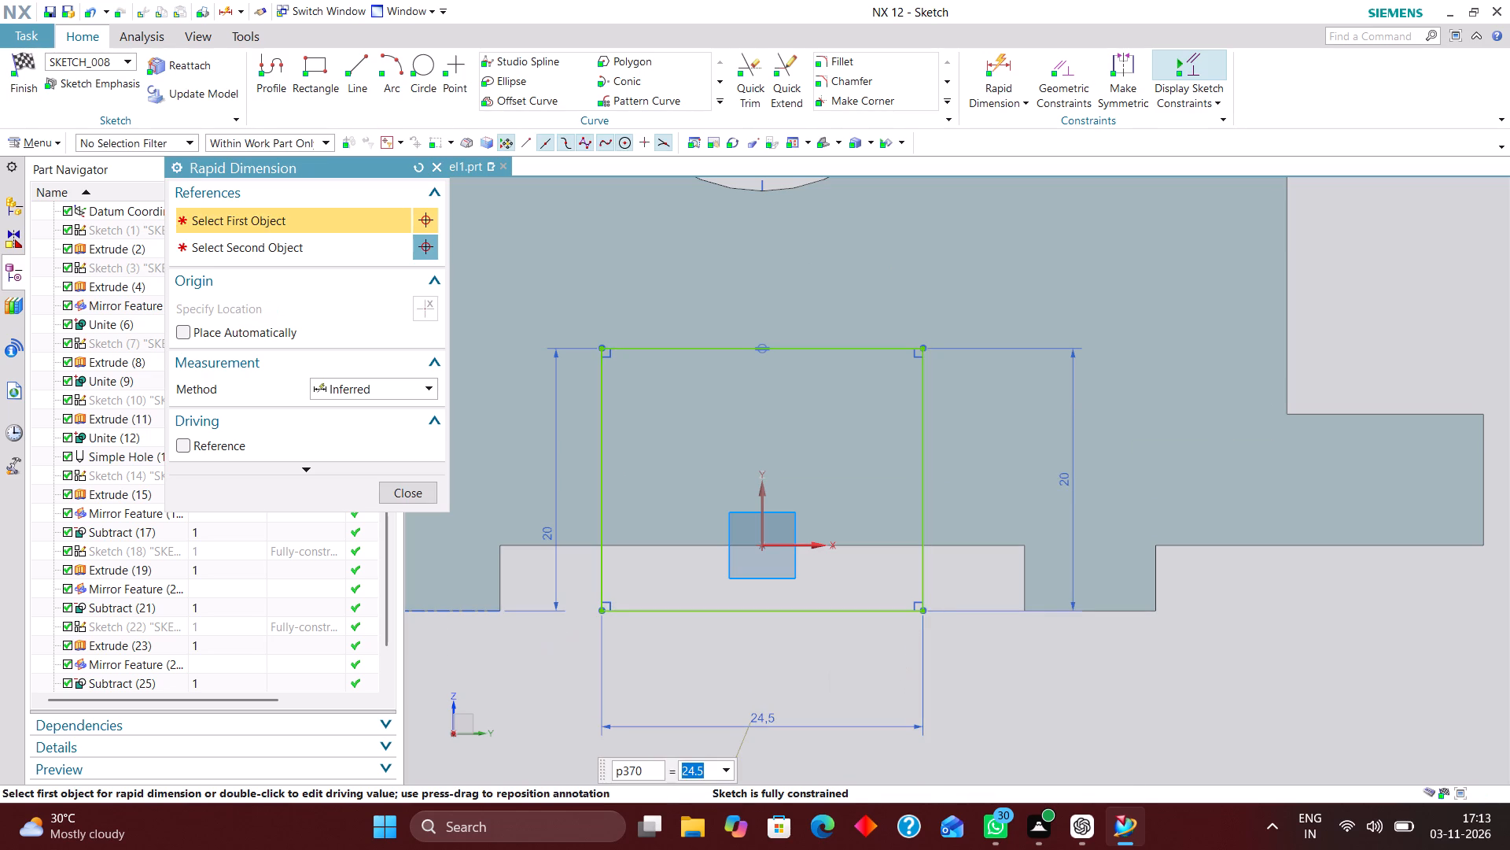
text(40)
key(Return)
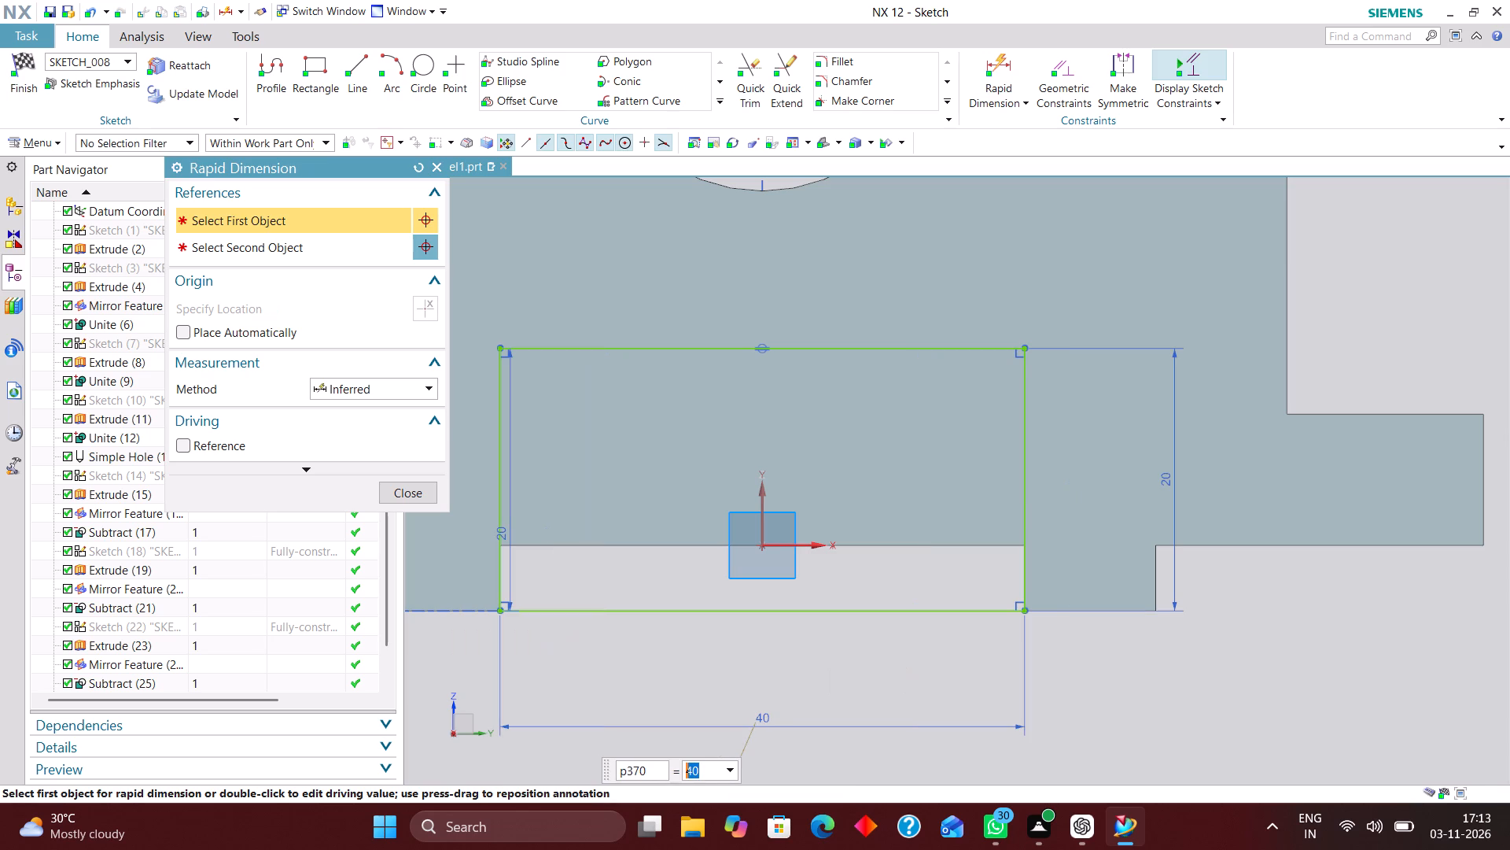
scroll(775, 580, down, 2)
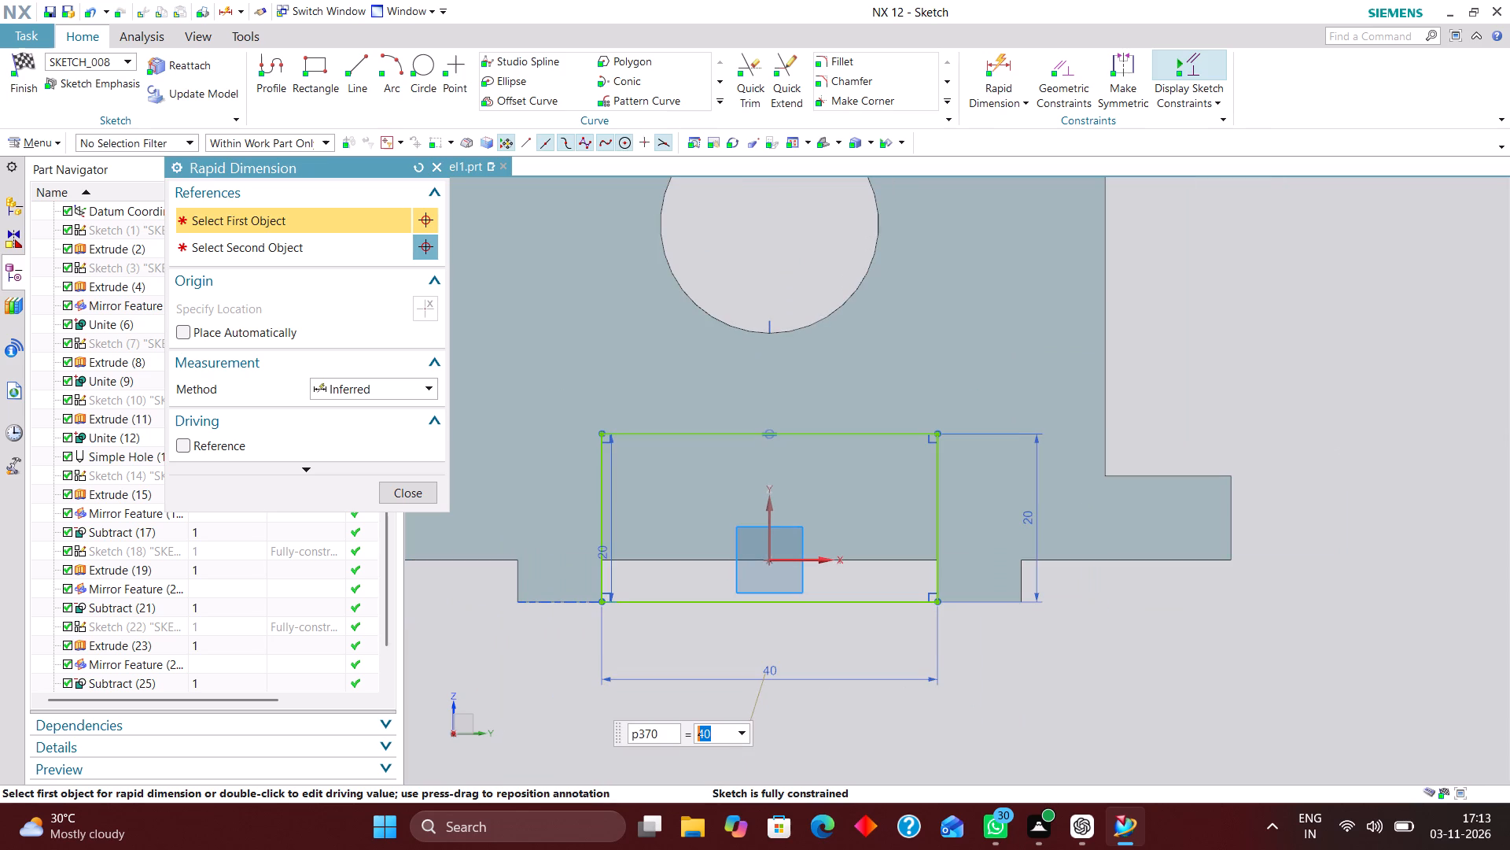
click(427, 493)
Replace the 20 mm positioning dimension with one from the base's underside edge to the rectangle's bottom line, and finish the sketch.
scroll(624, 583, up, 1)
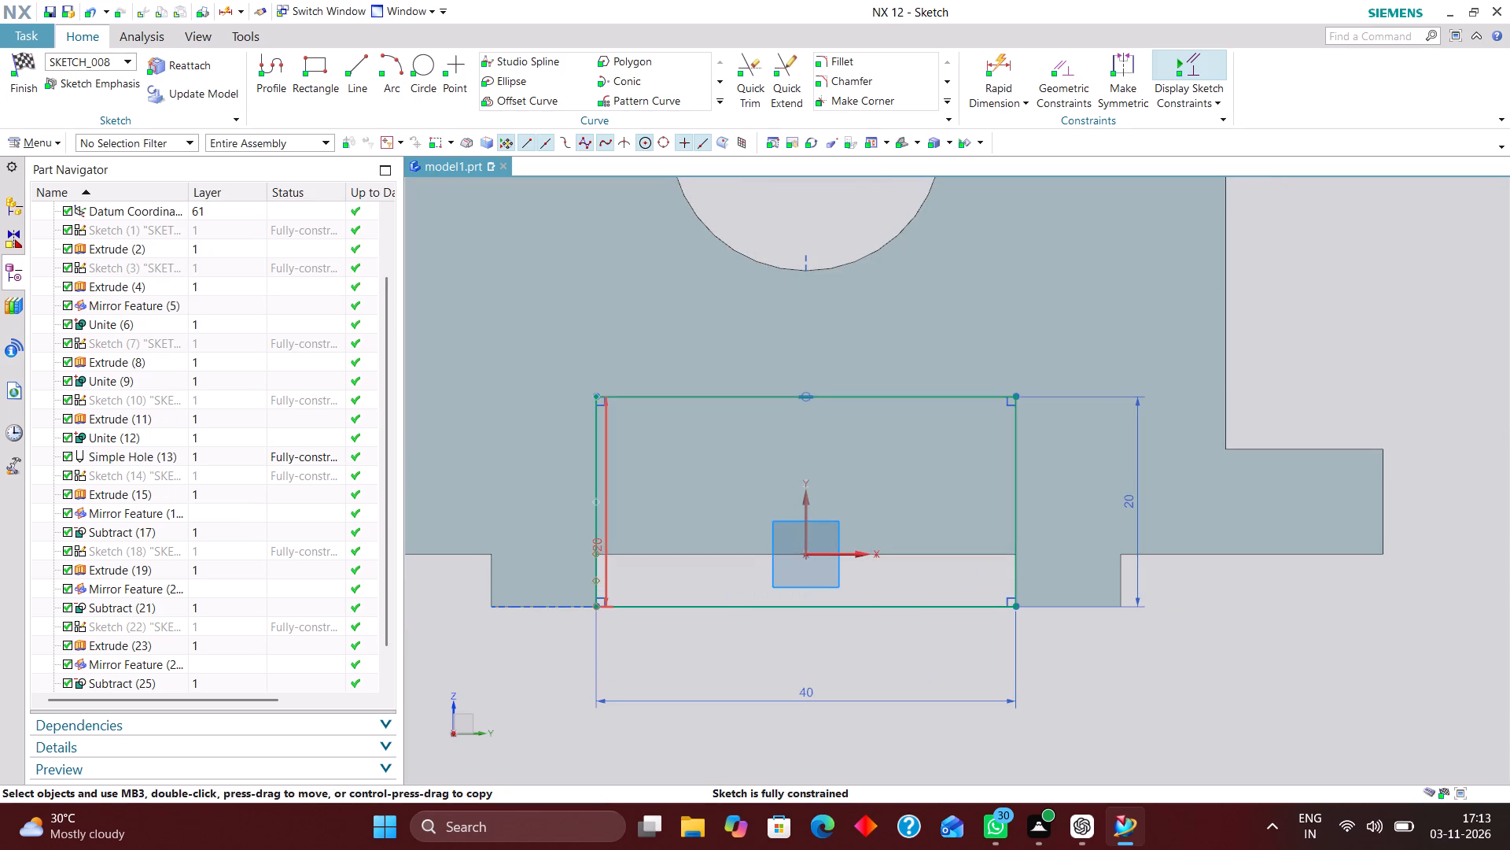
right_drag(606, 575, 568, 572)
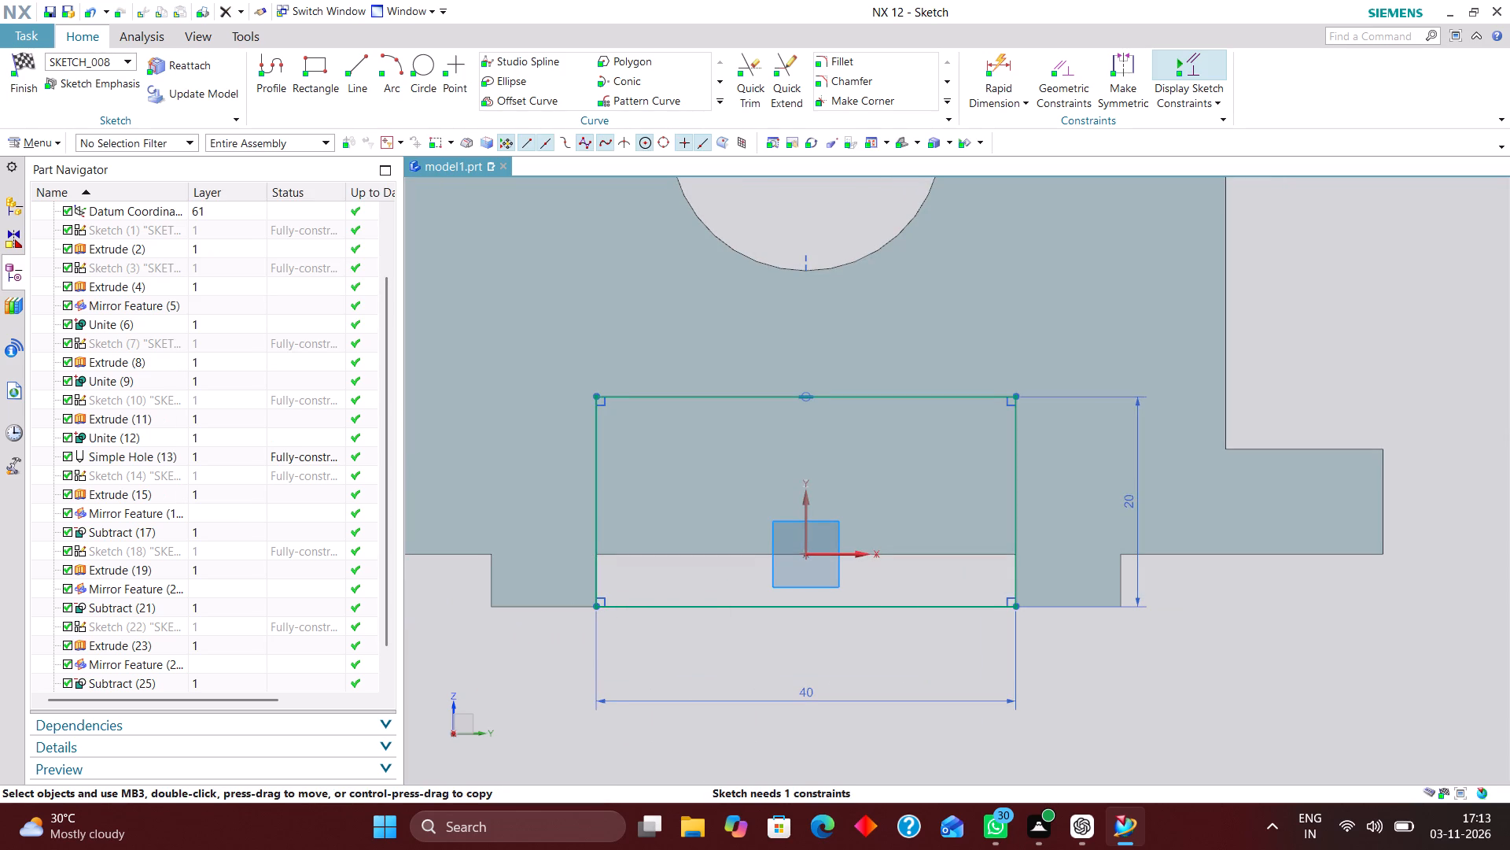
click(1011, 64)
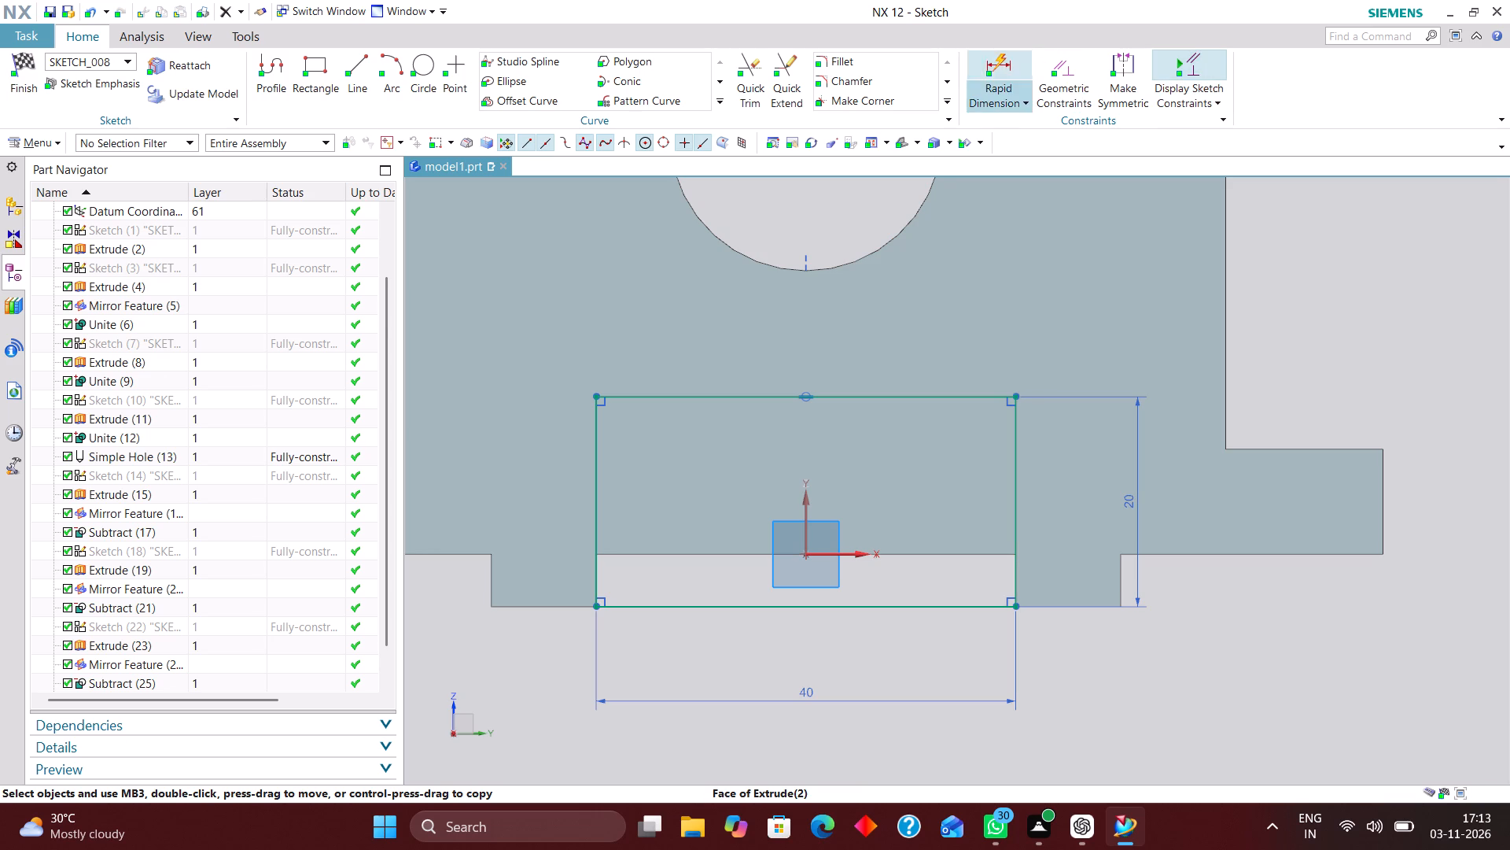
click(842, 553)
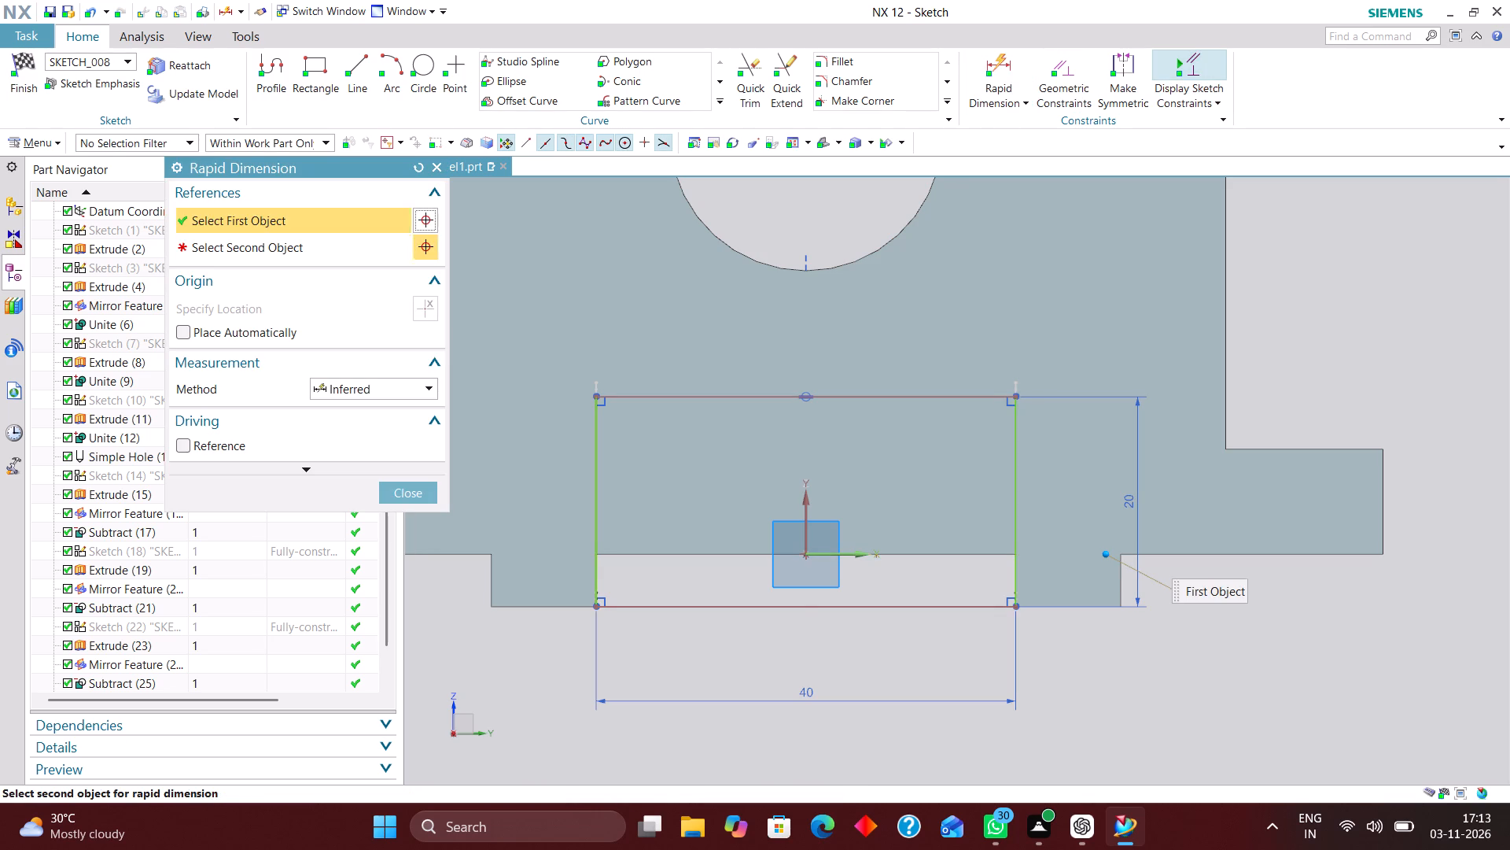
click(849, 606)
click(908, 670)
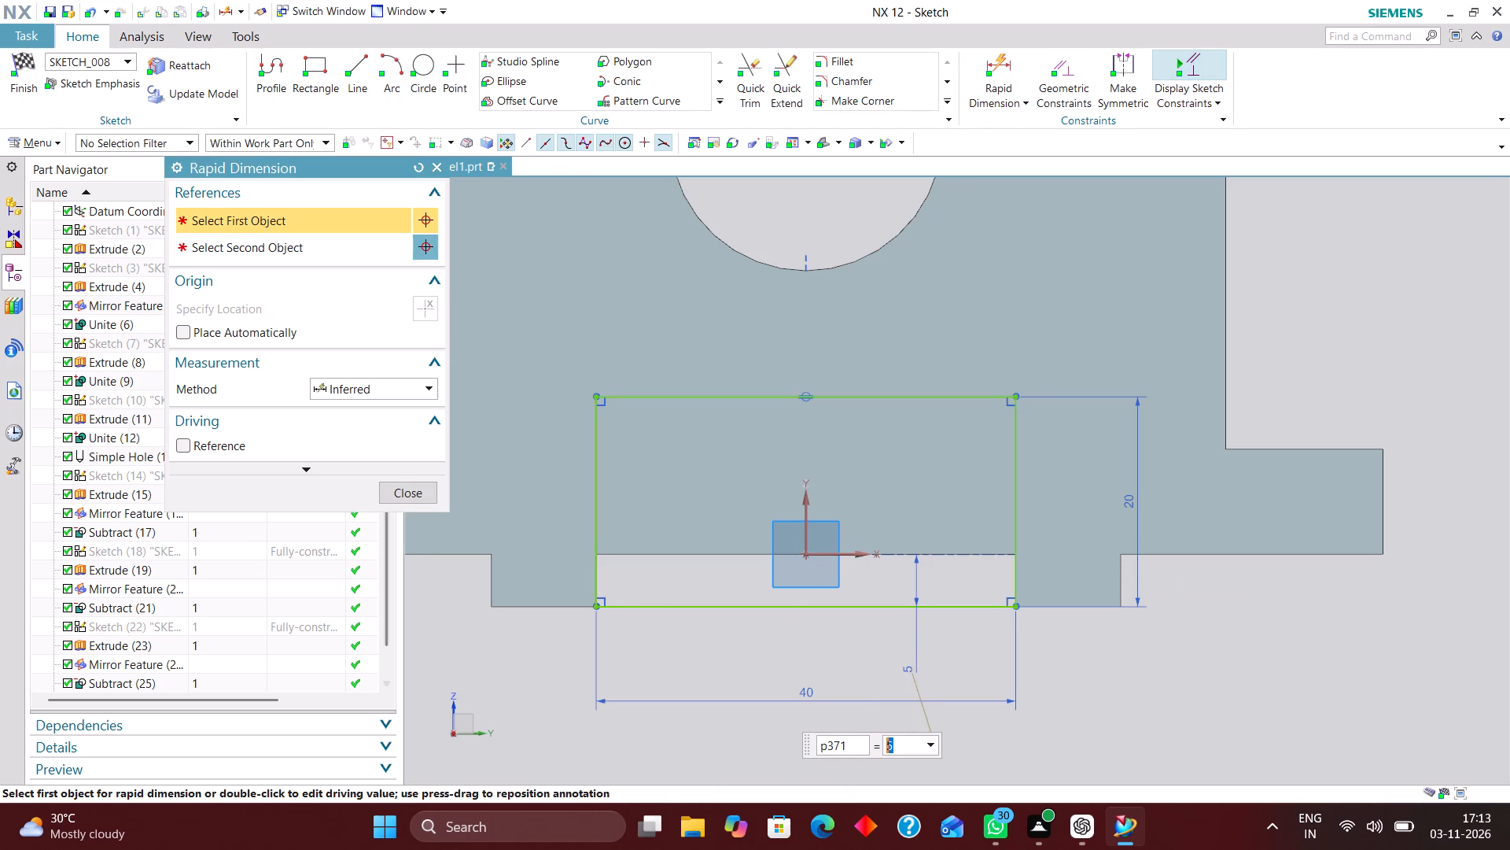
click(406, 492)
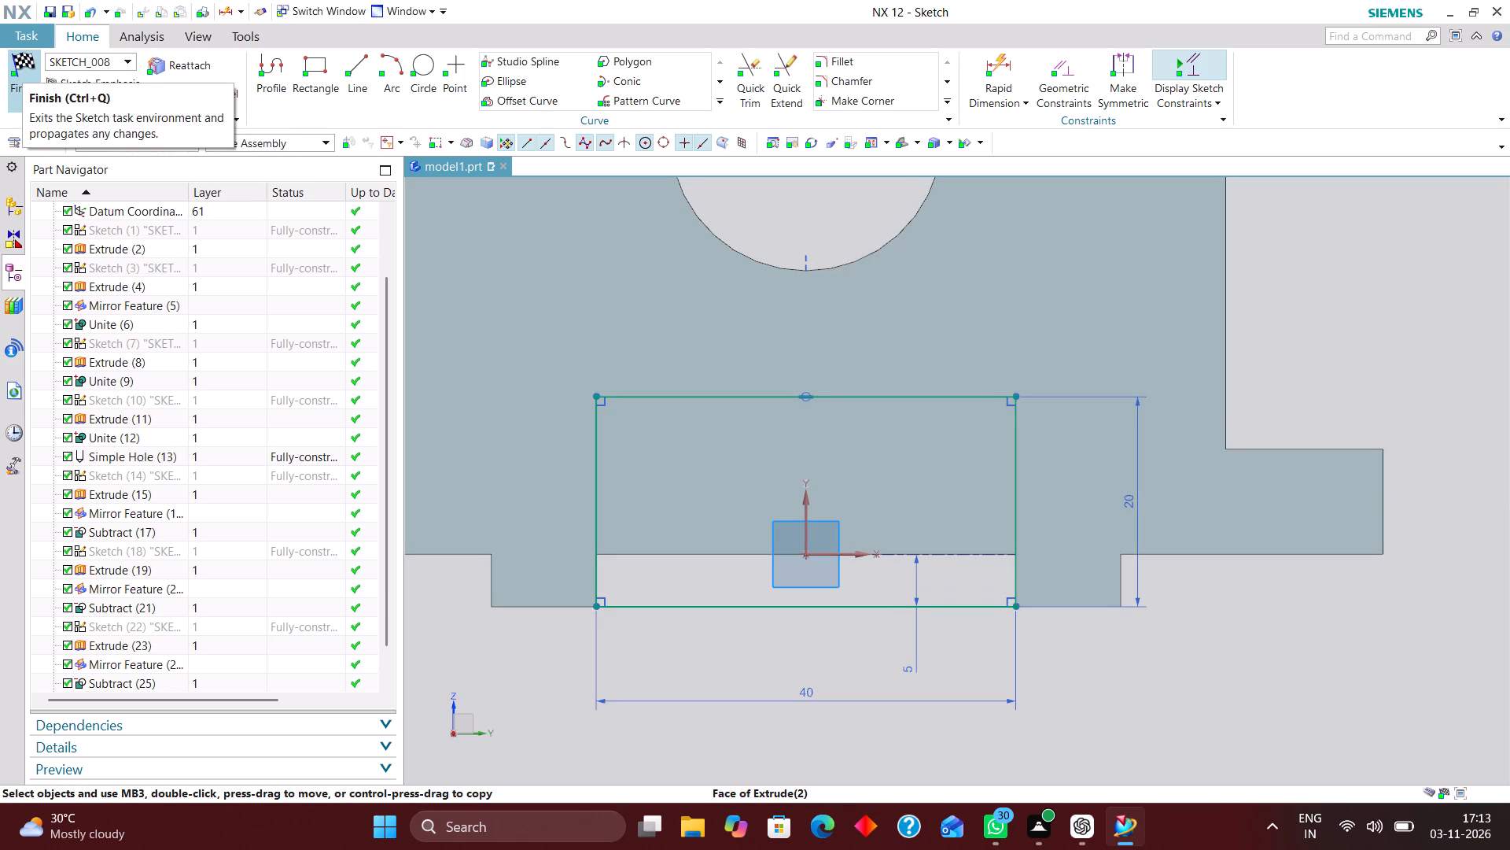
click(20, 65)
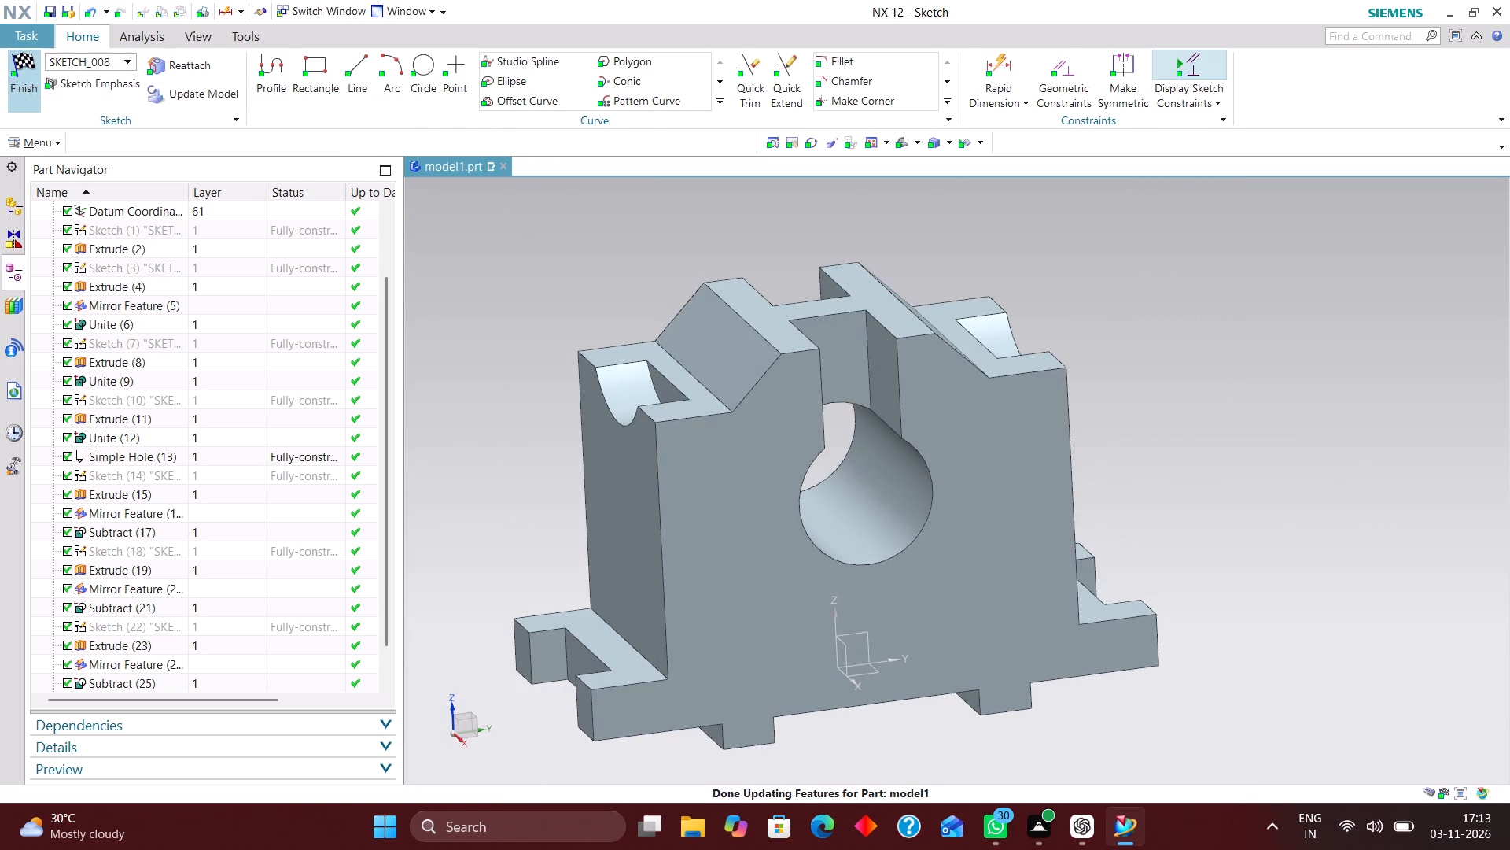
Extrude the 40 by 20 mm base rectangle sketch with a symmetric distance of 26 mm.
click(214, 72)
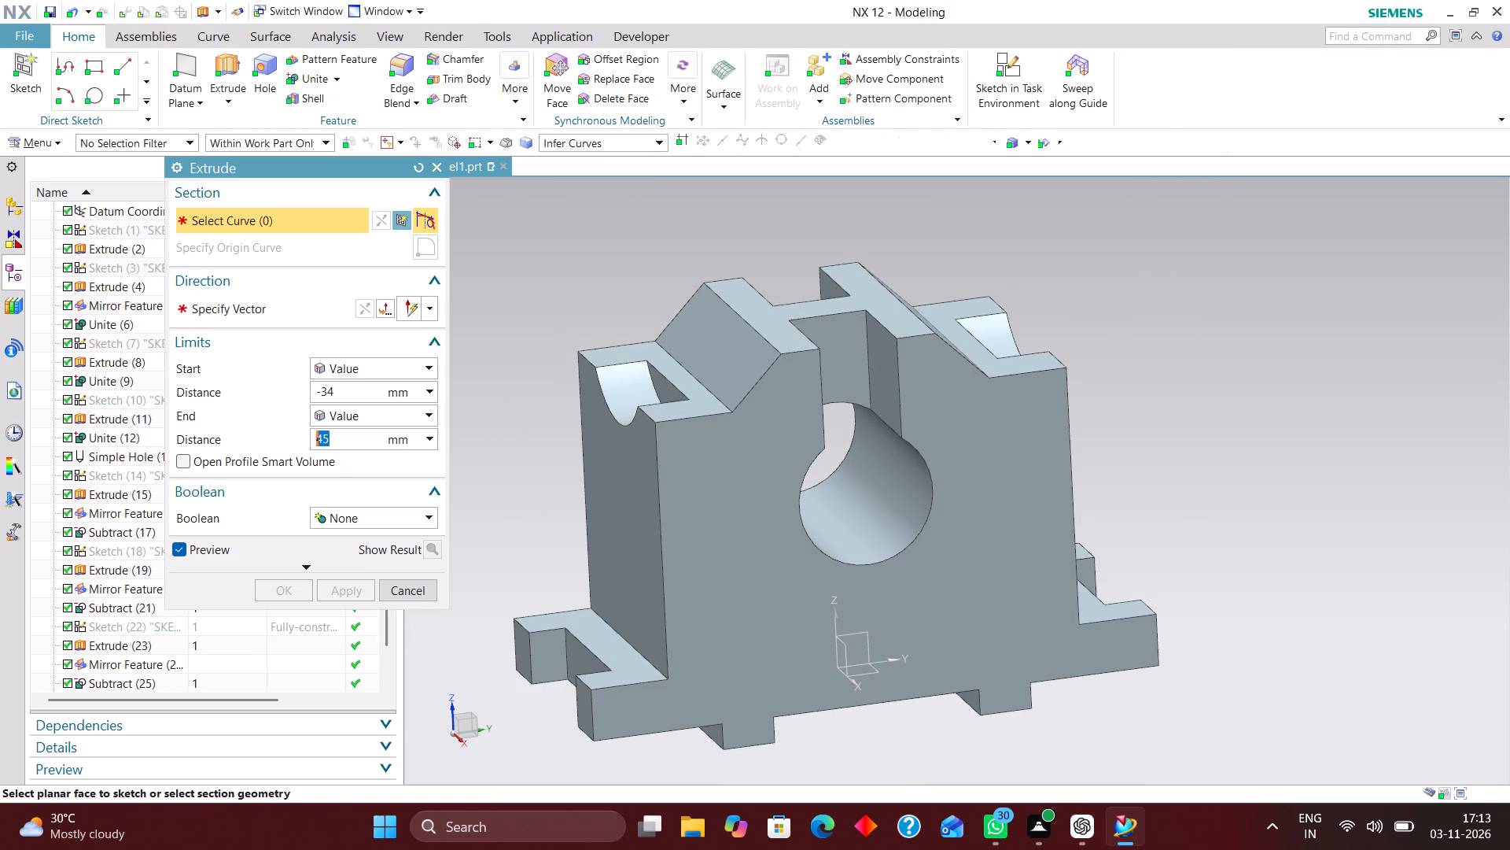
scroll(190, 545, down, 4)
click(142, 660)
middle_drag(834, 493, 938, 478)
click(388, 369)
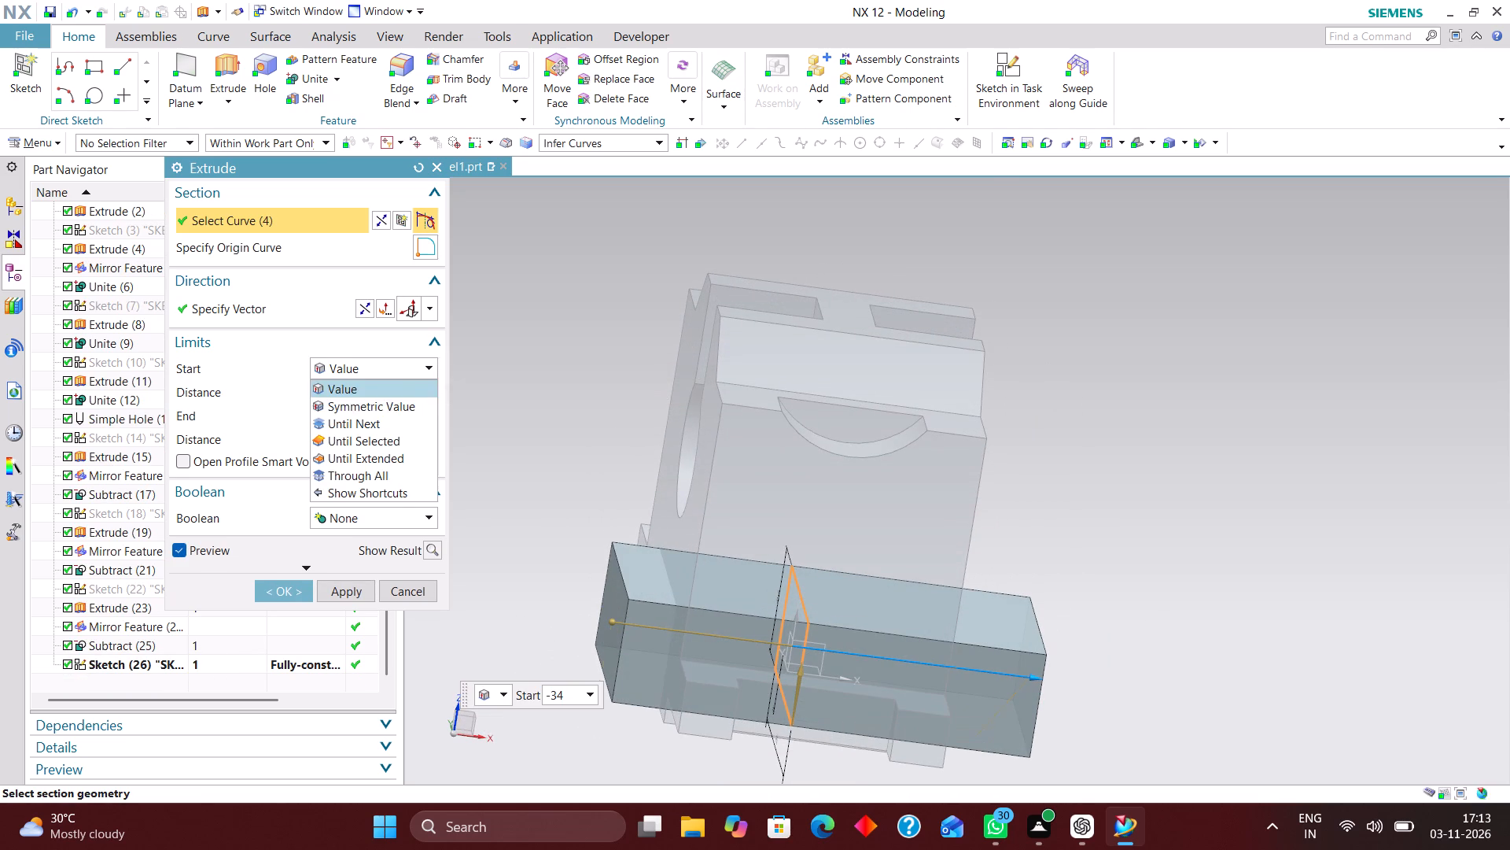
click(386, 403)
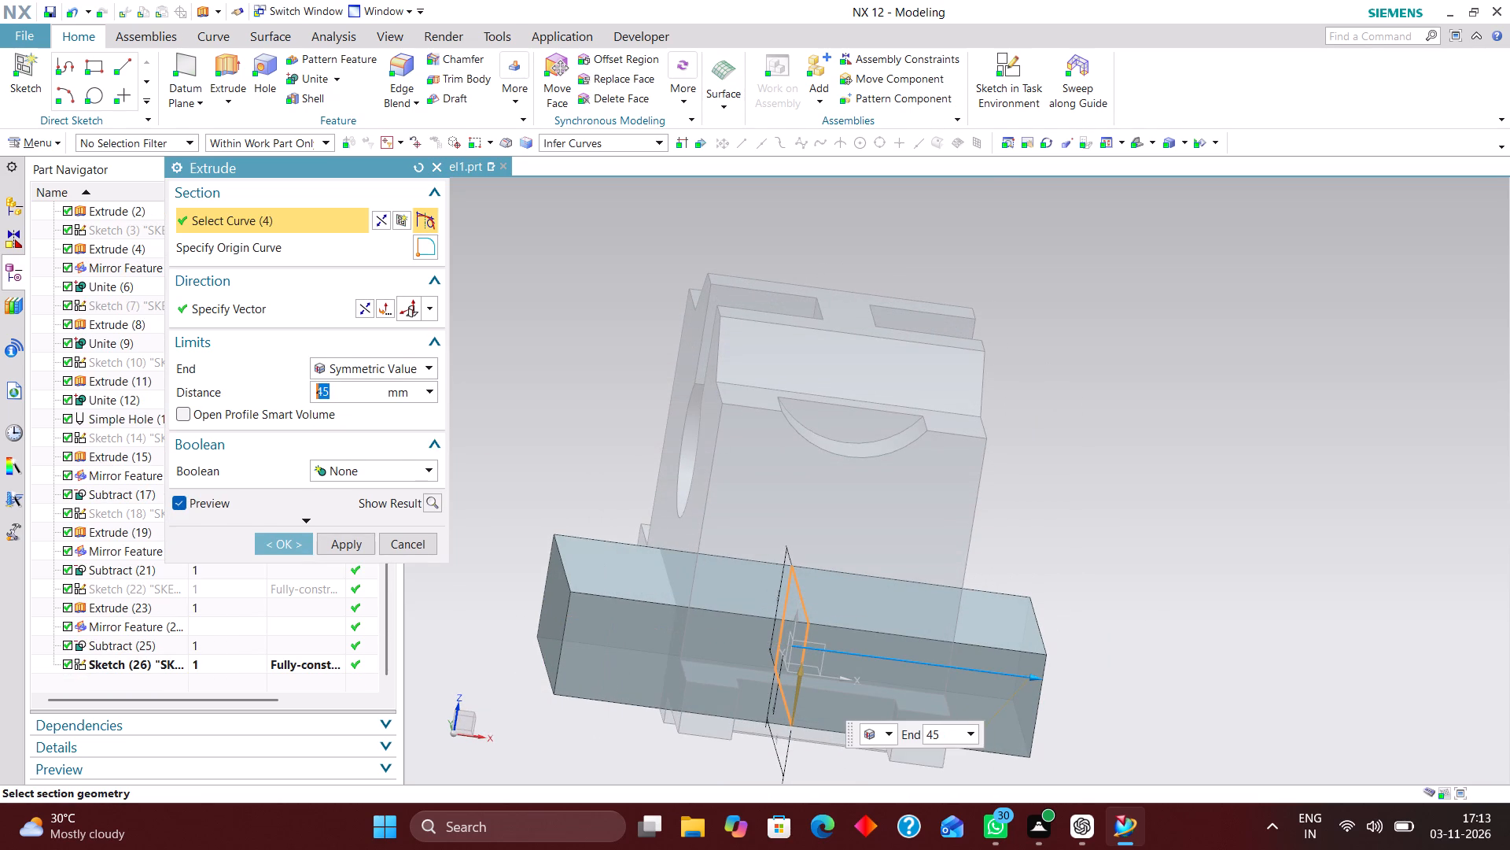
text(26)
key(Return)
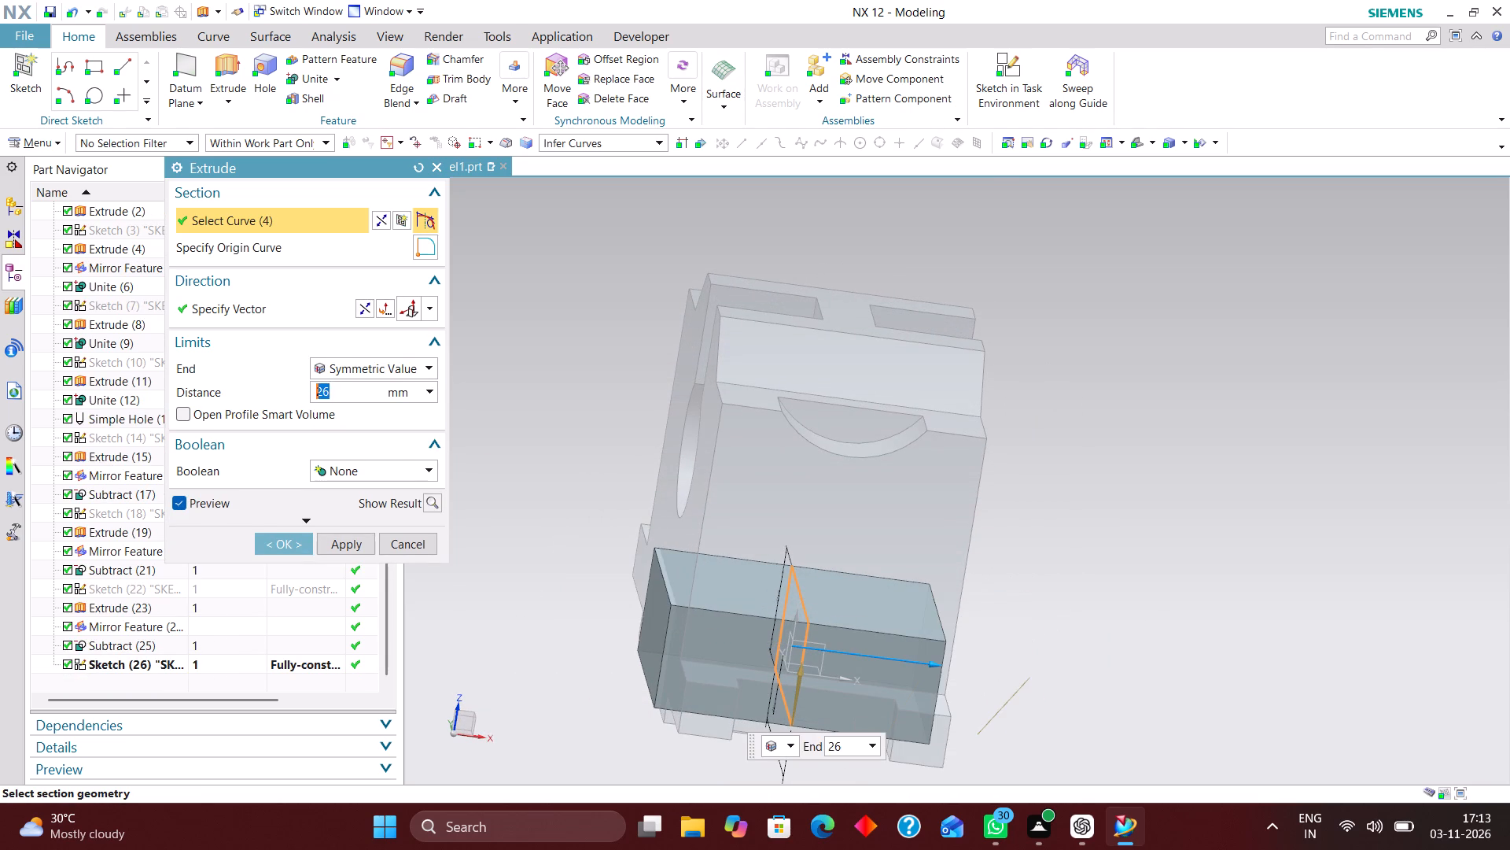
click(280, 538)
Subtract the newly extruded block from the main fixture body to cut the central slot through the base.
scroll(799, 404, down, 2)
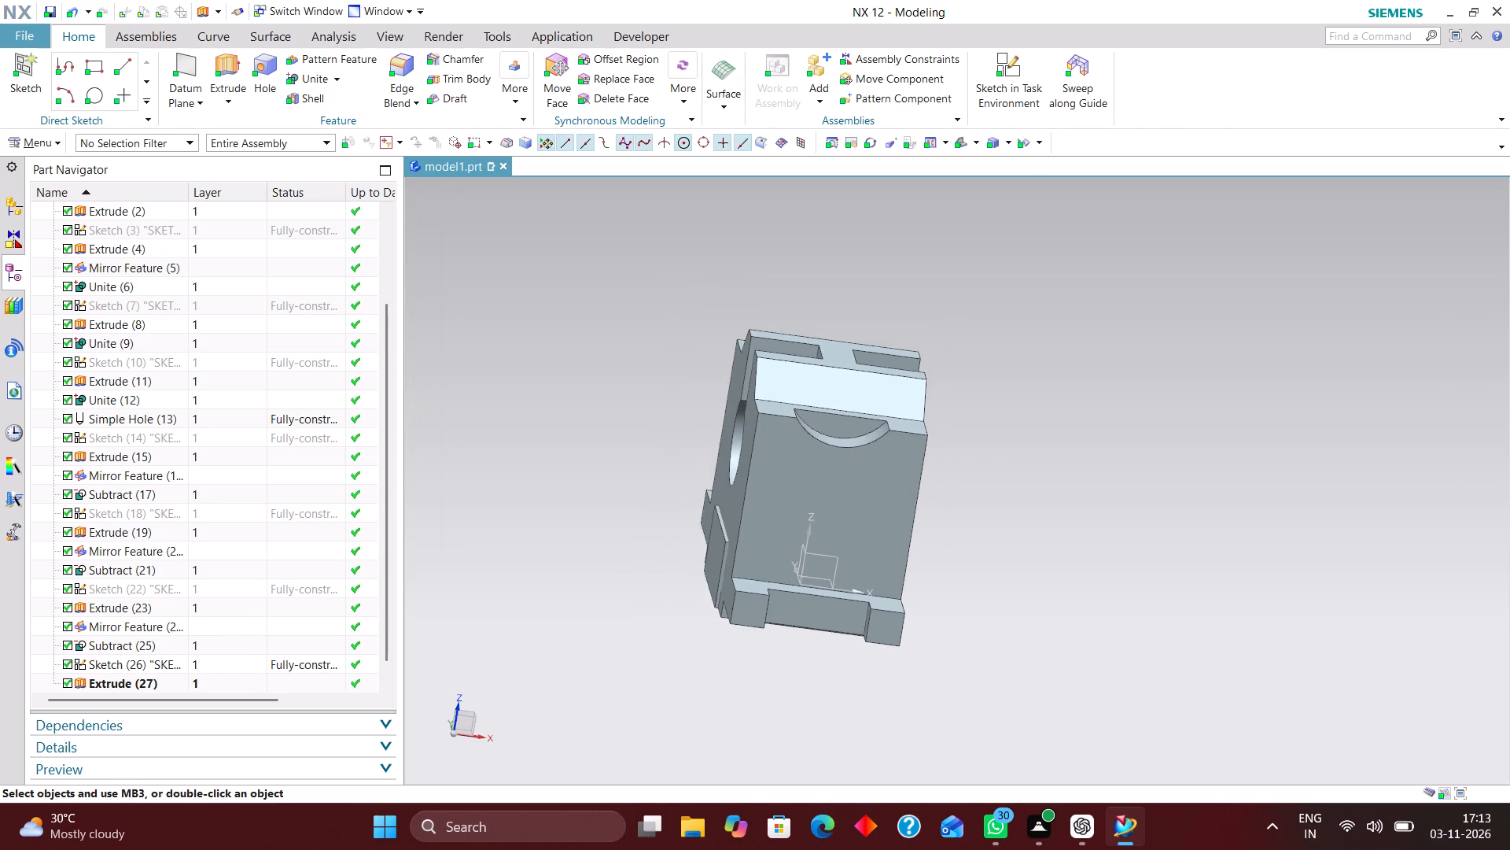
middle_drag(1033, 503, 964, 494)
scroll(964, 494, up, 4)
scroll(931, 476, down, 4)
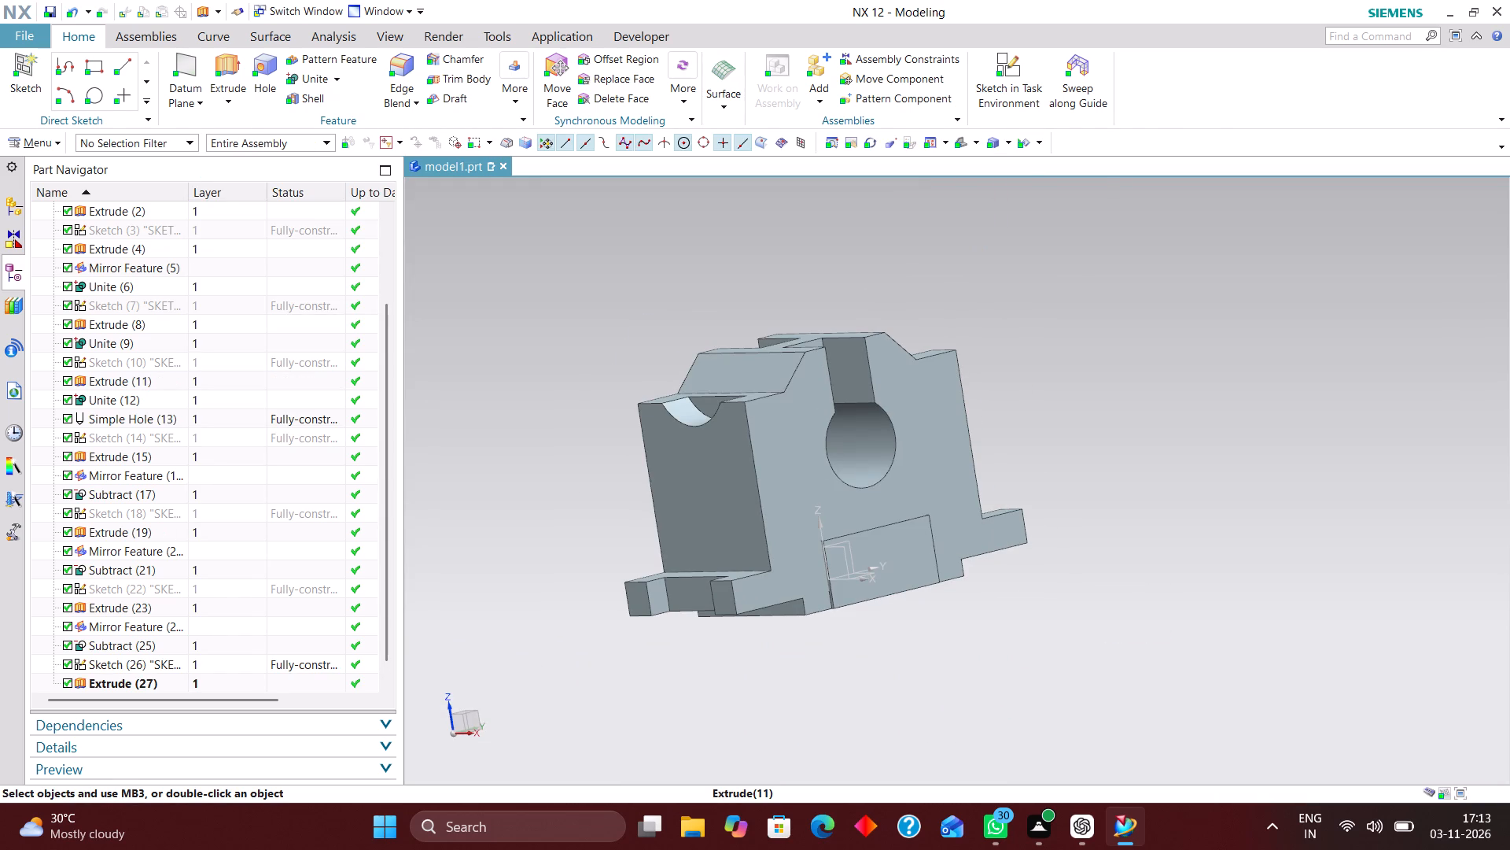
click(341, 81)
click(352, 118)
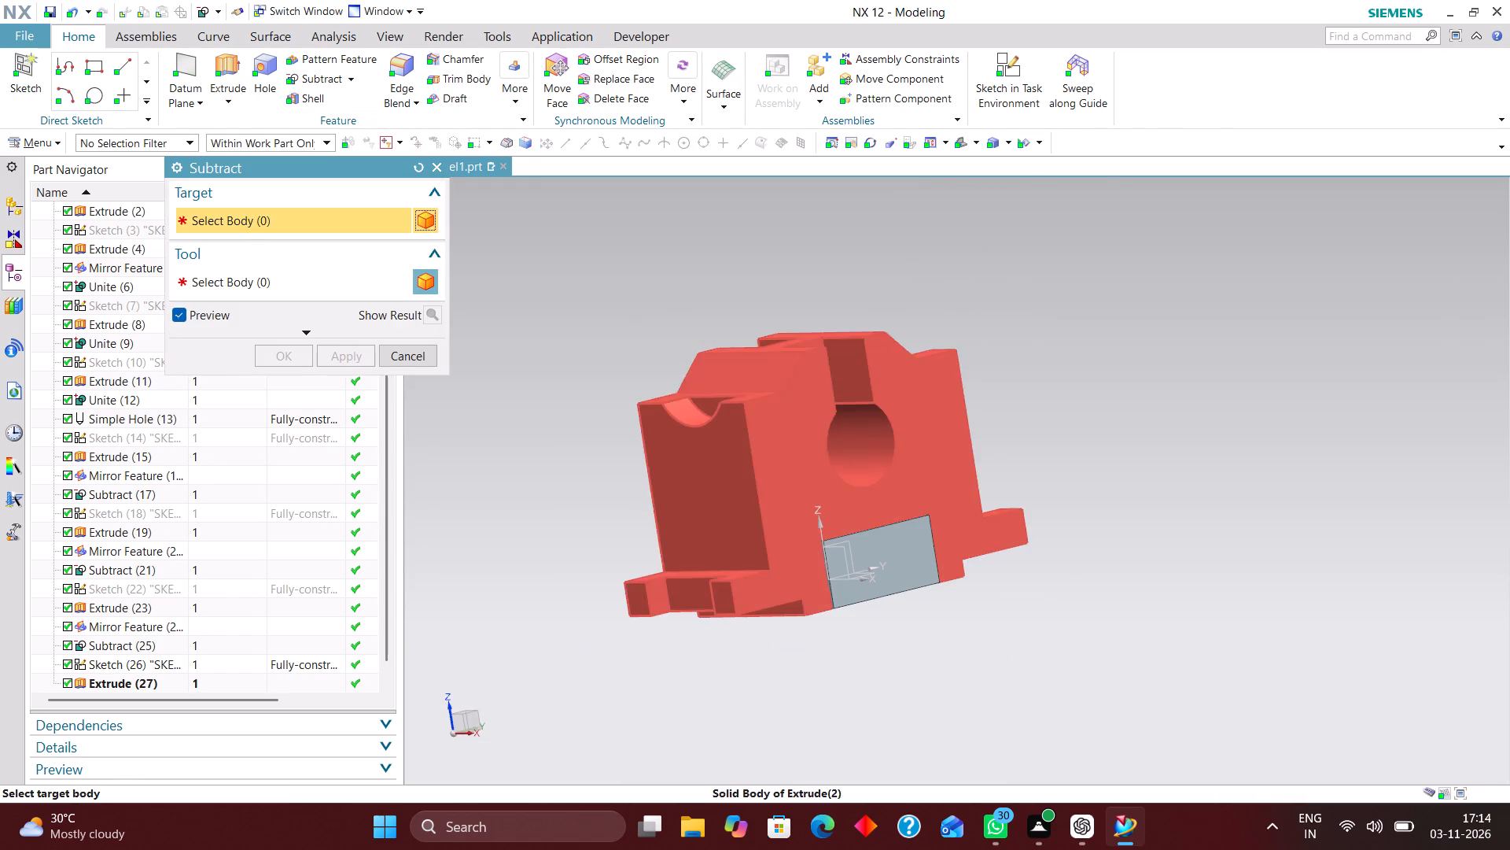
click(748, 441)
click(893, 571)
click(295, 357)
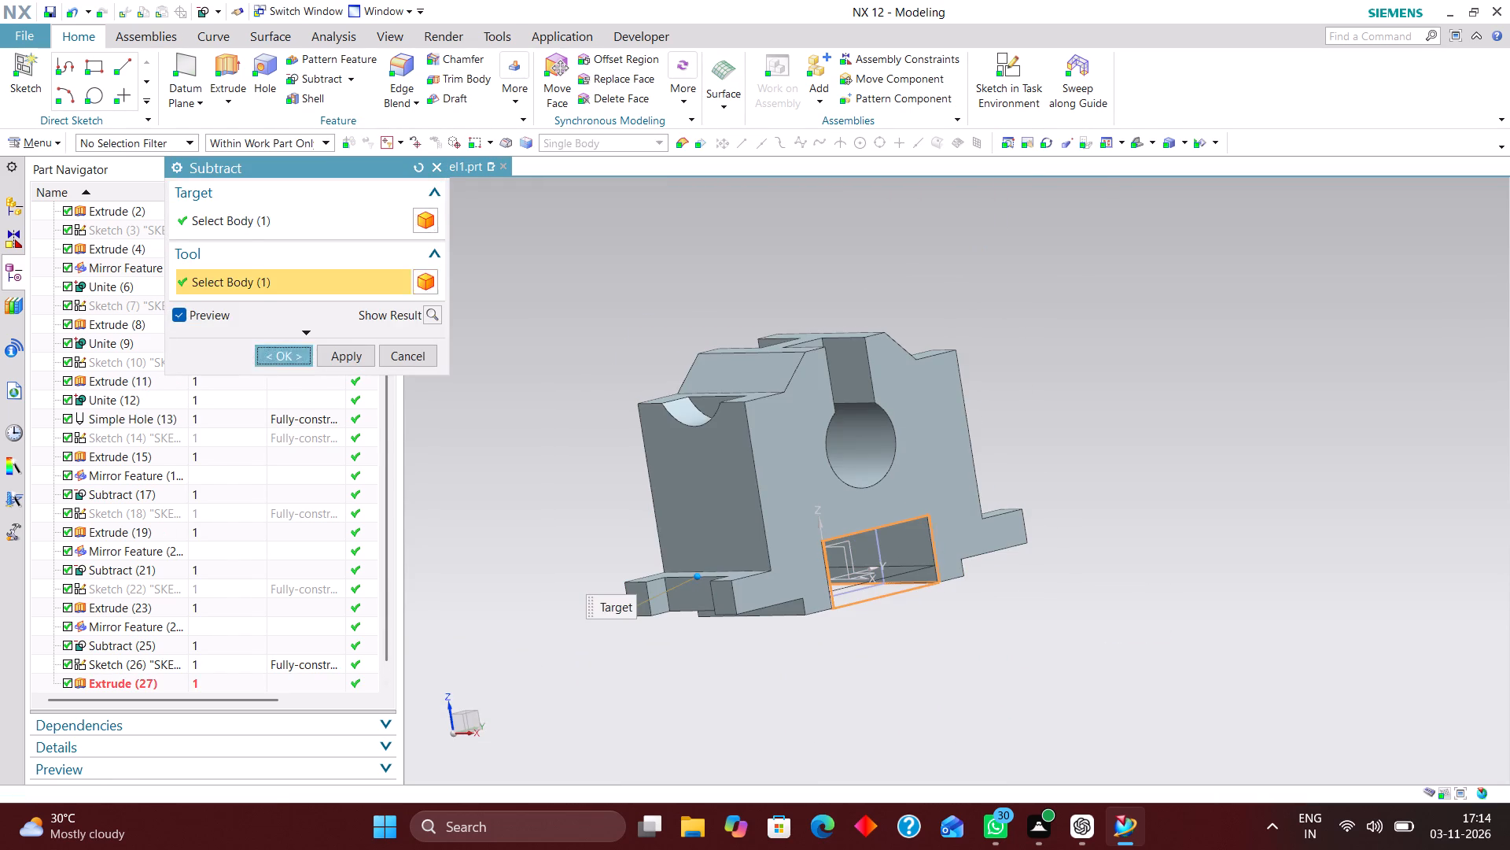
Open the bore's hole feature to check its diameter and settings, leaving them as they are.
right_drag(863, 591, 871, 646)
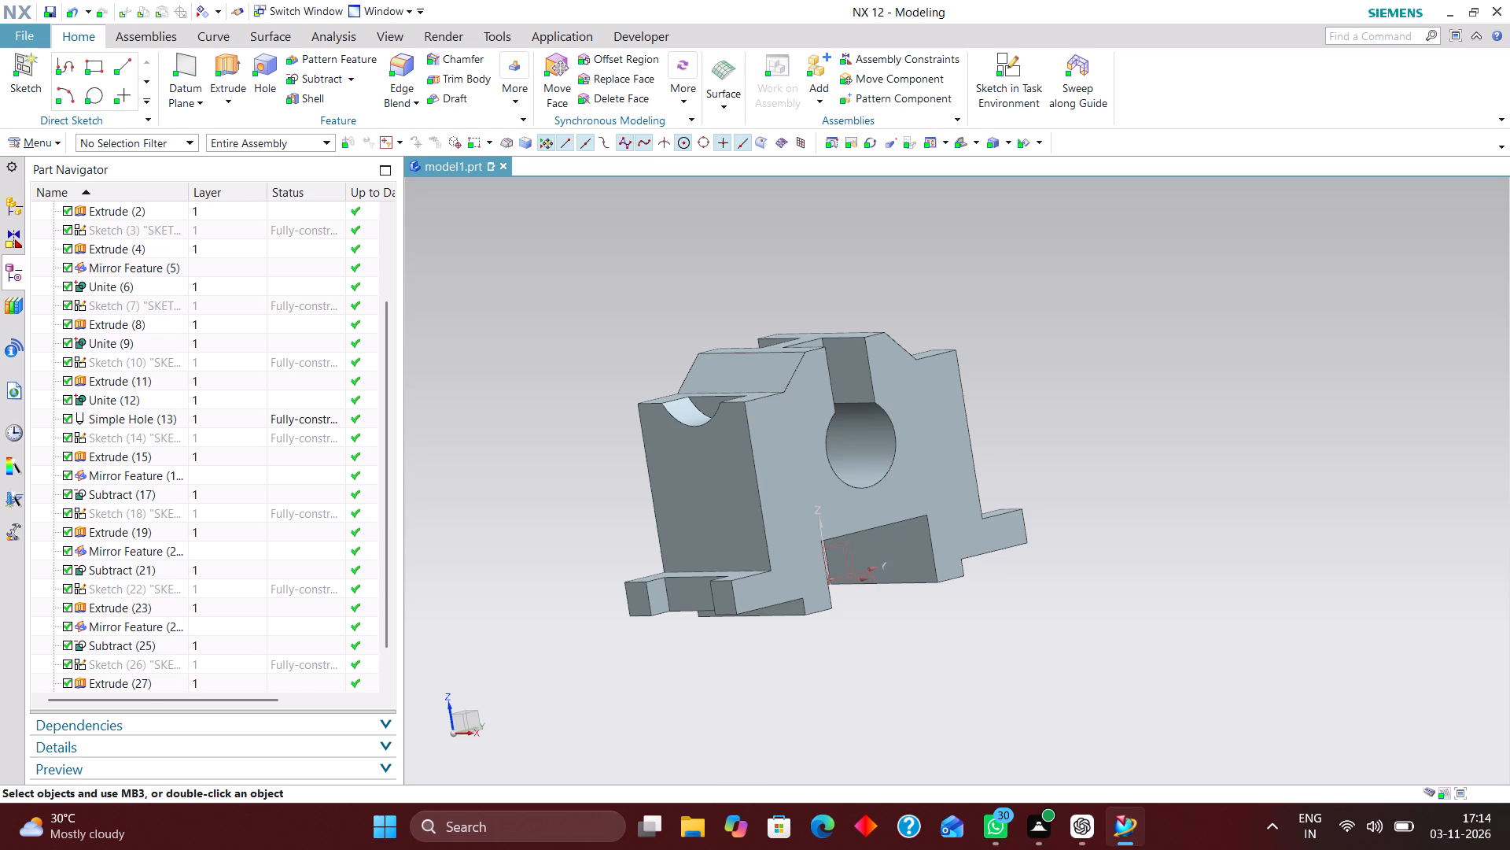
click(958, 139)
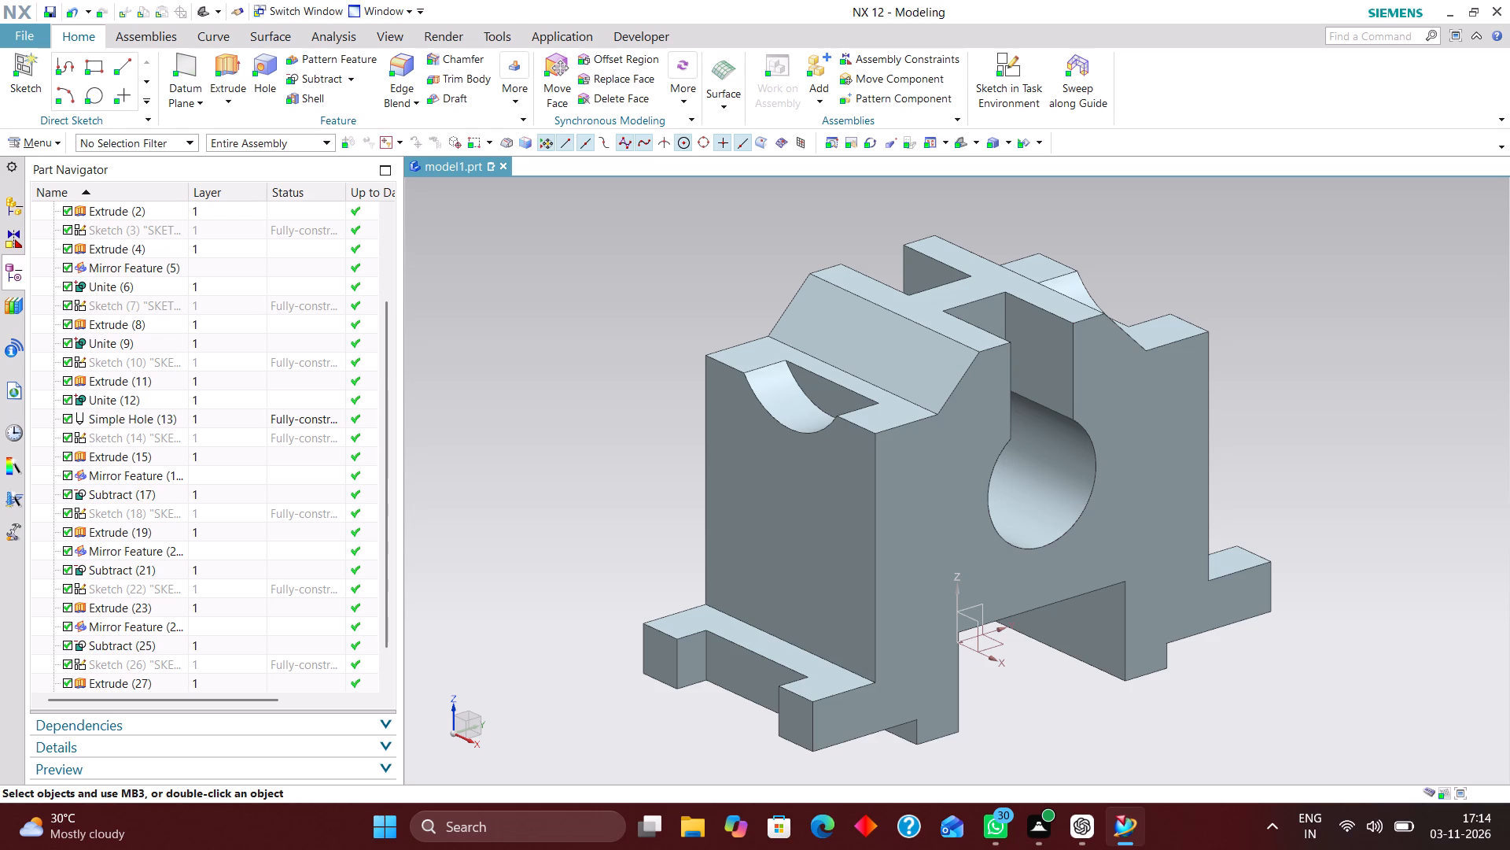
scroll(948, 492, down, 3)
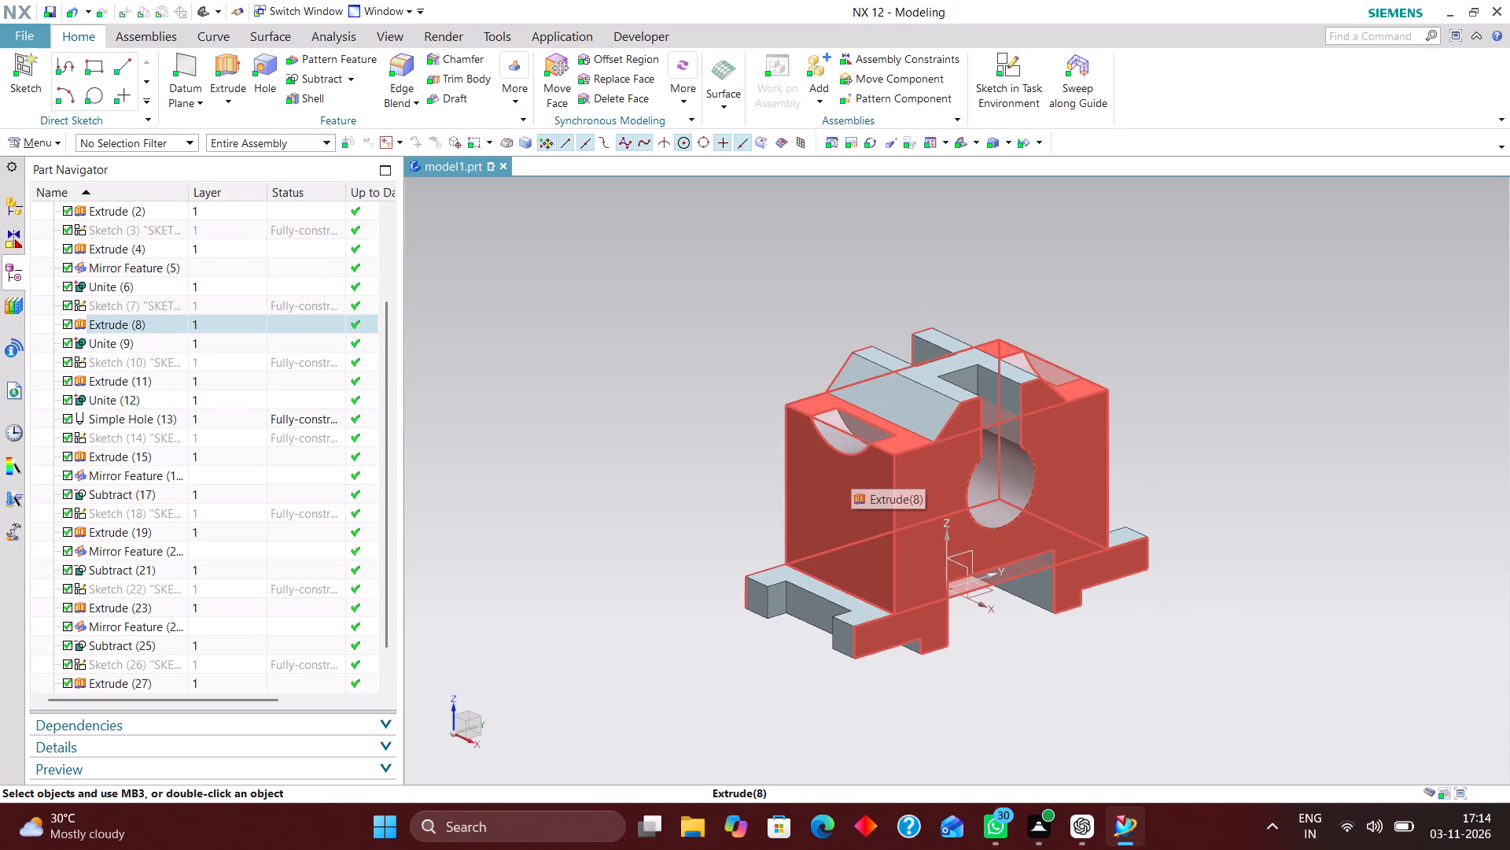
scroll(1161, 551, up, 3)
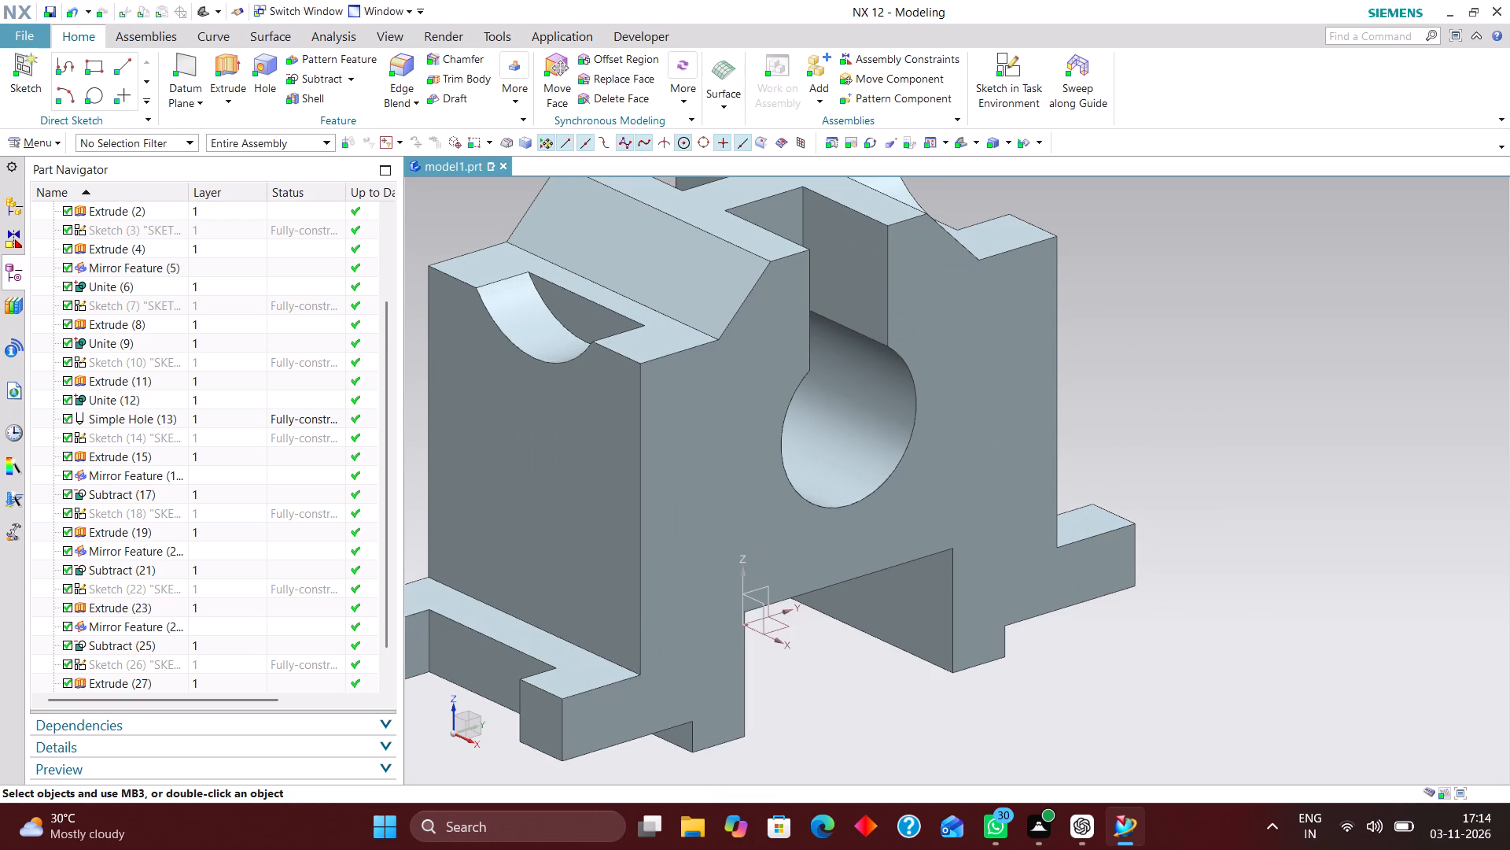
double_click(864, 420)
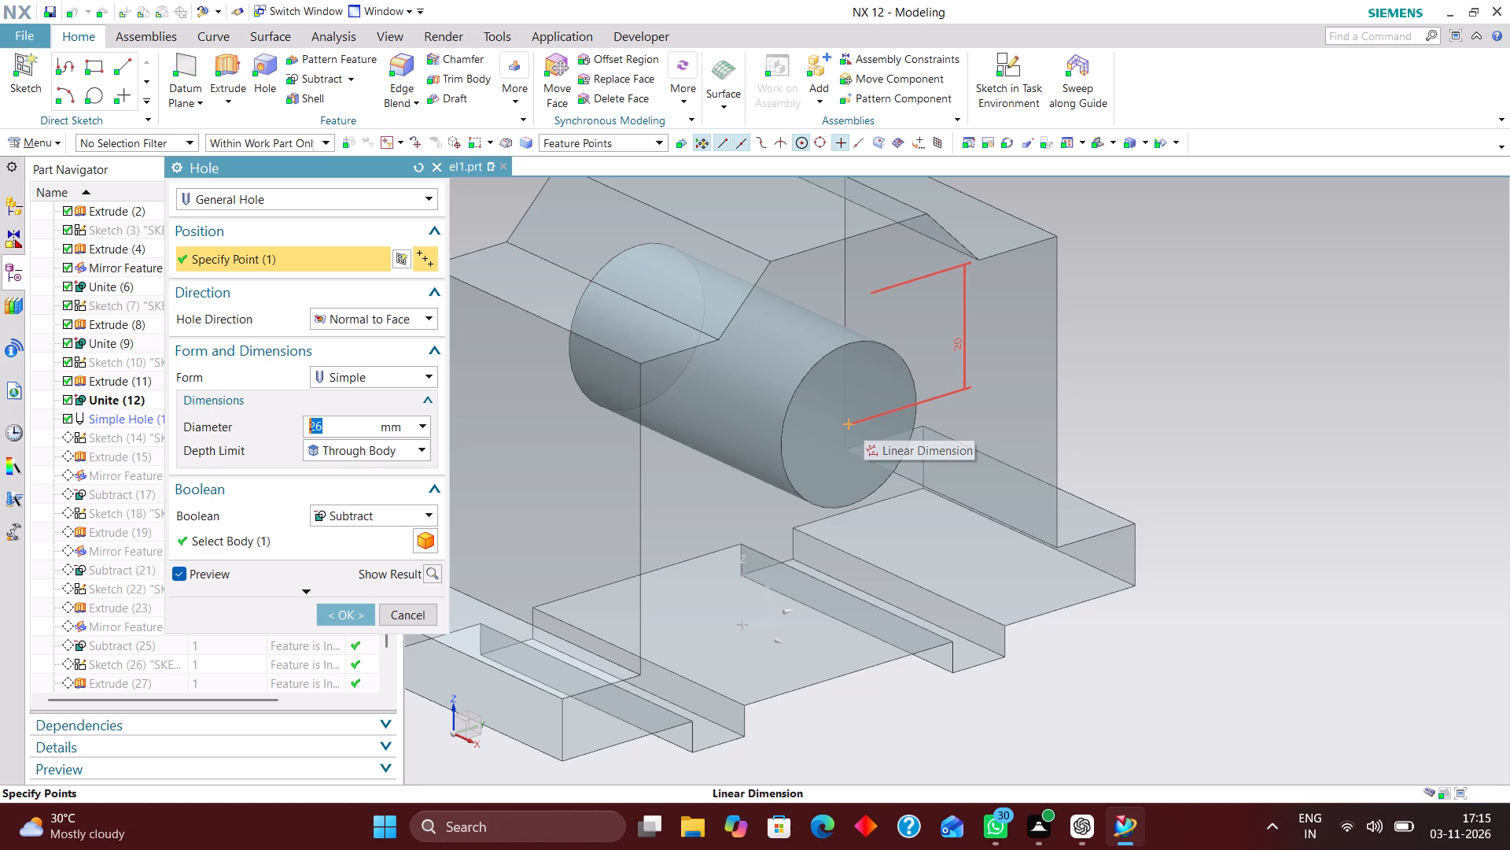
click(341, 604)
Inspect the model from several angles, including its underside and end.
scroll(893, 506, down, 5)
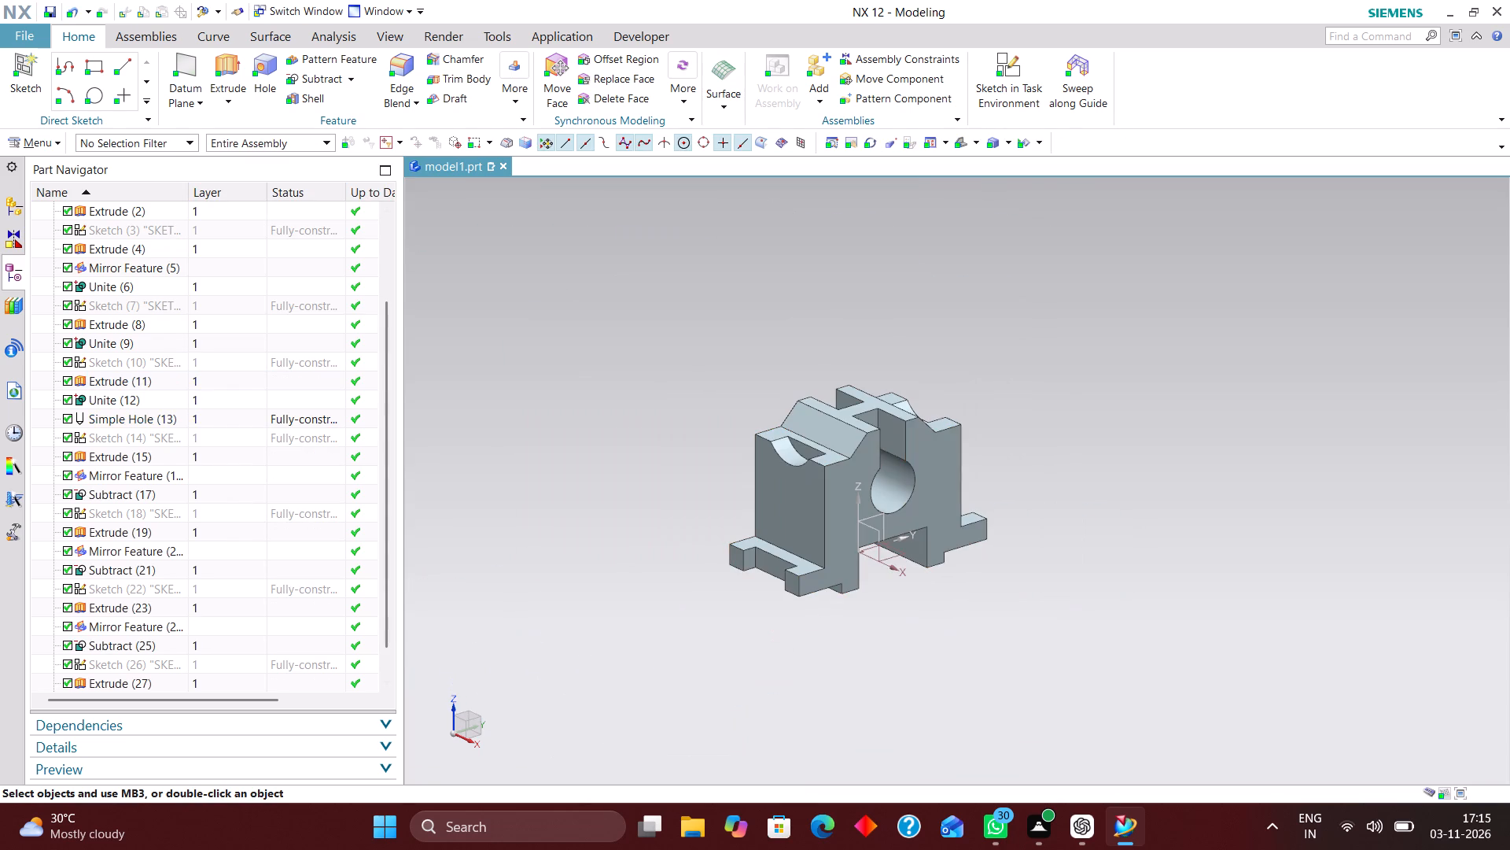
click(960, 142)
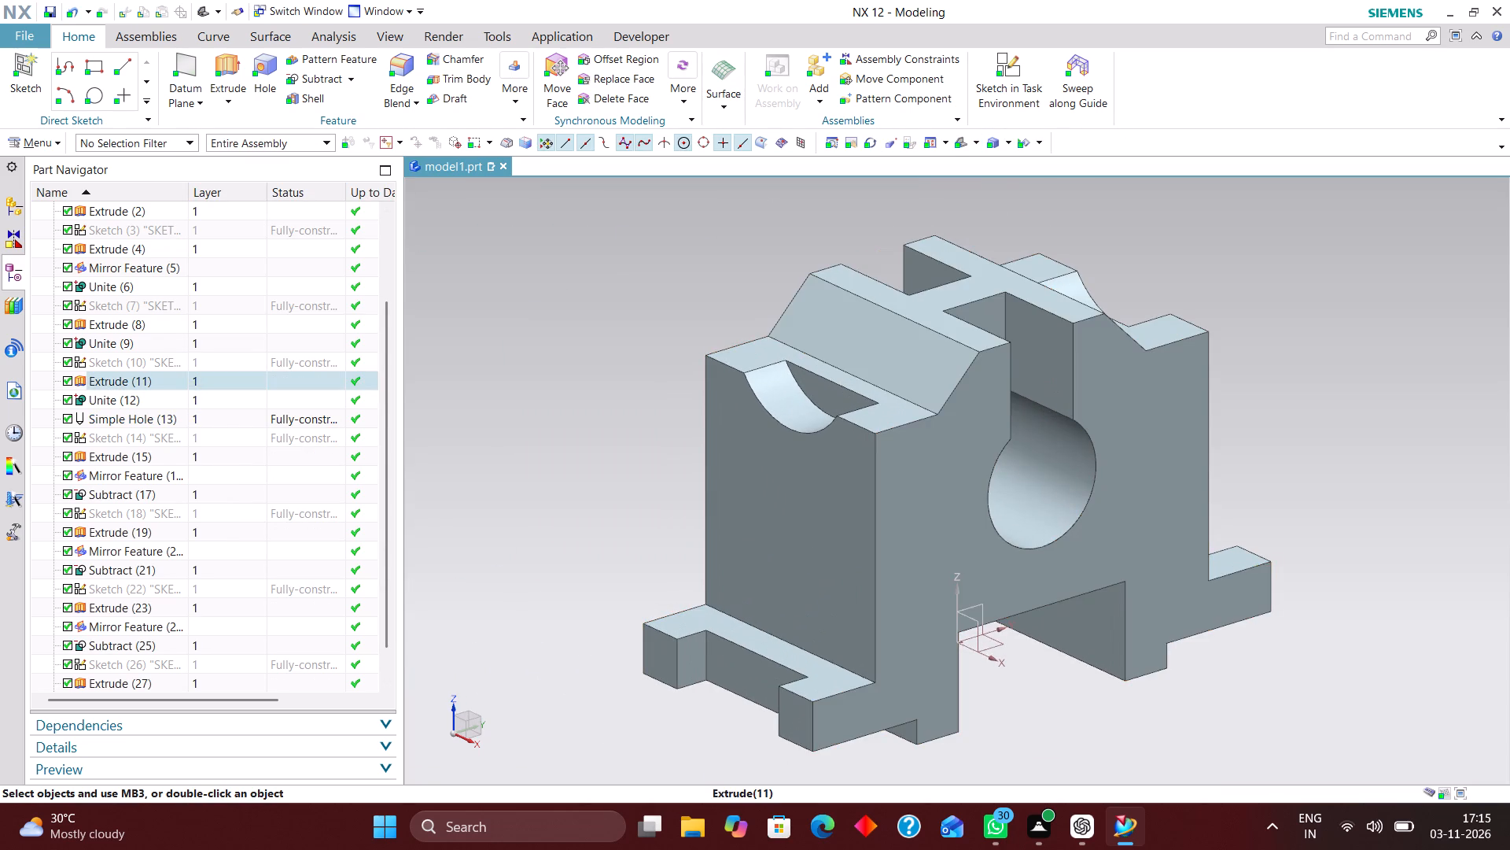
scroll(663, 420, down, 3)
middle_drag(1108, 427, 1050, 654)
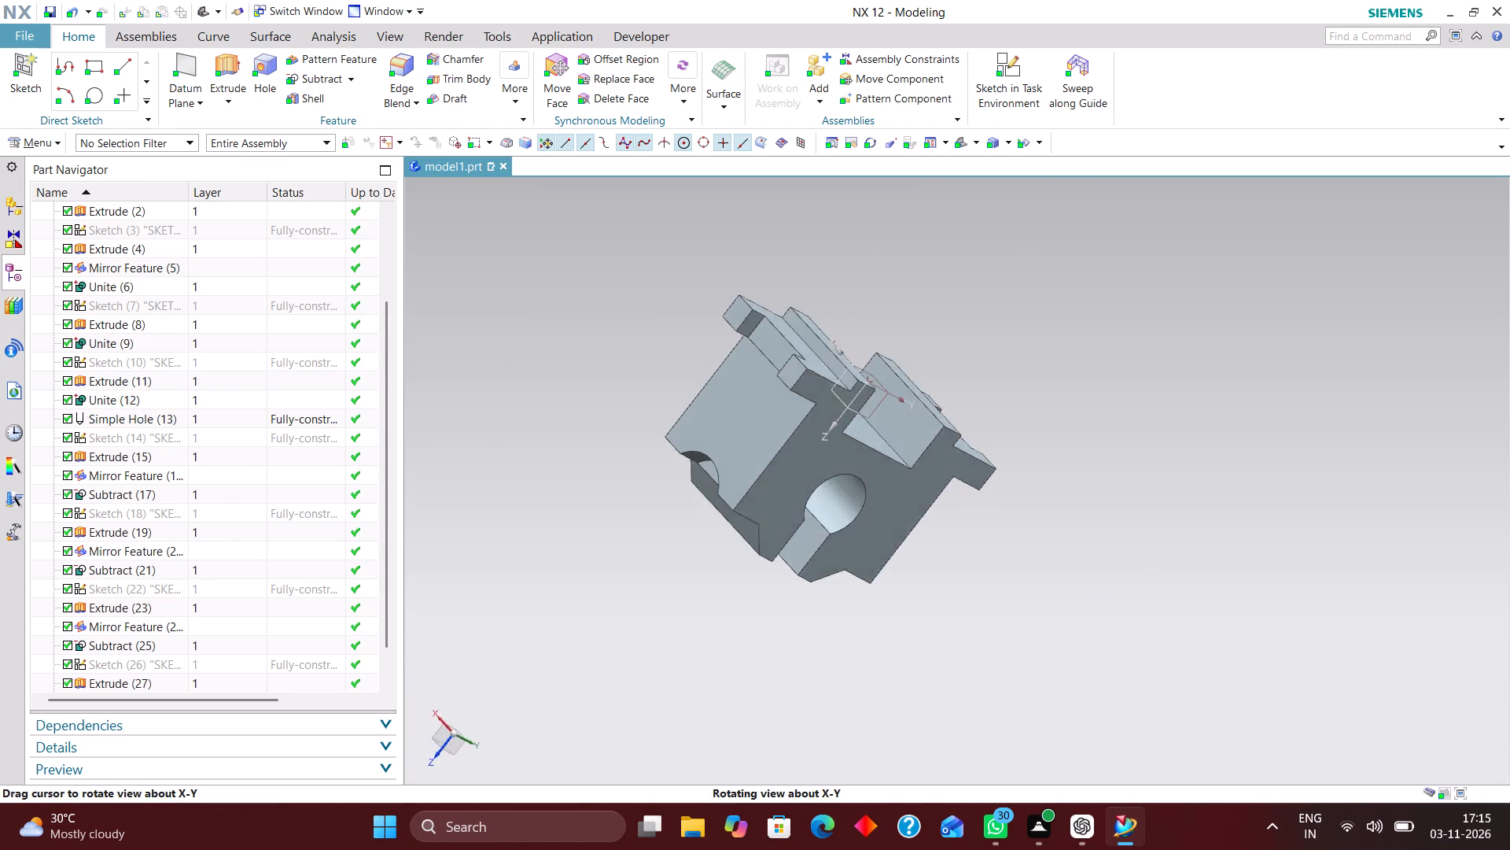
middle_drag(1050, 654, 1125, 479)
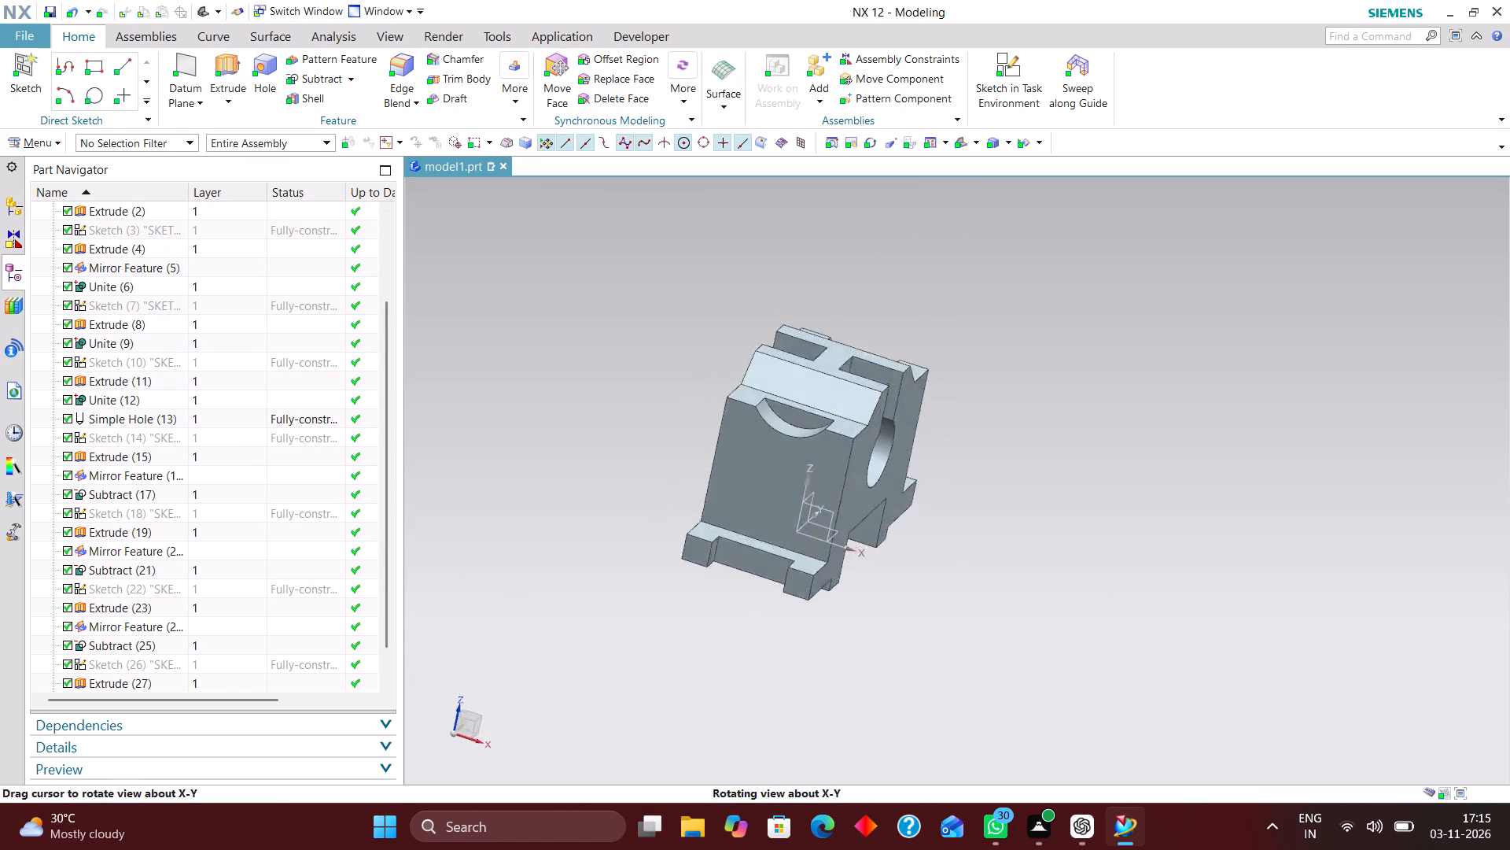
middle_drag(1125, 479, 1068, 477)
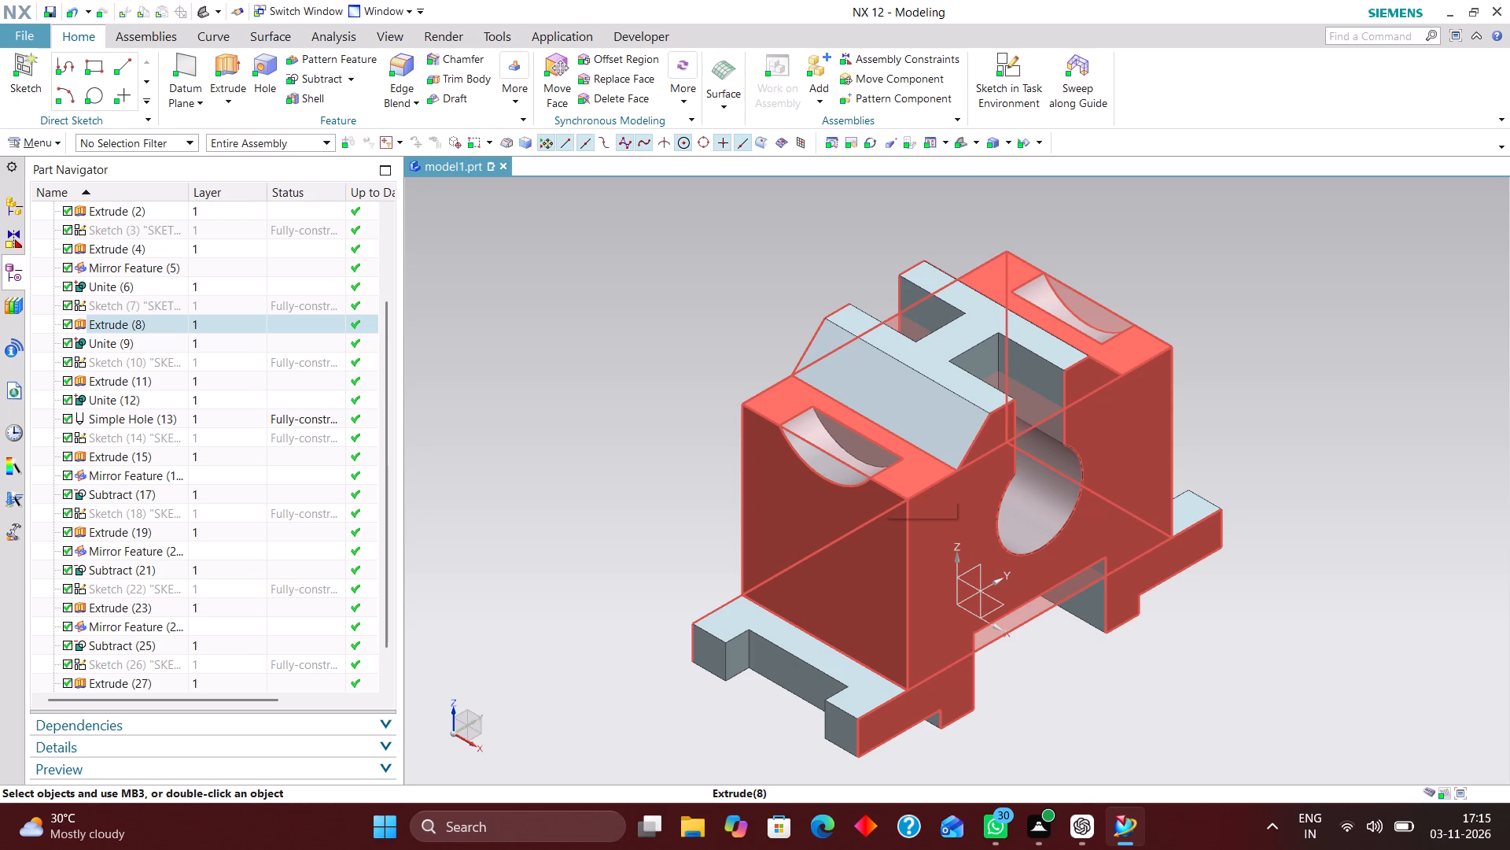
click(508, 37)
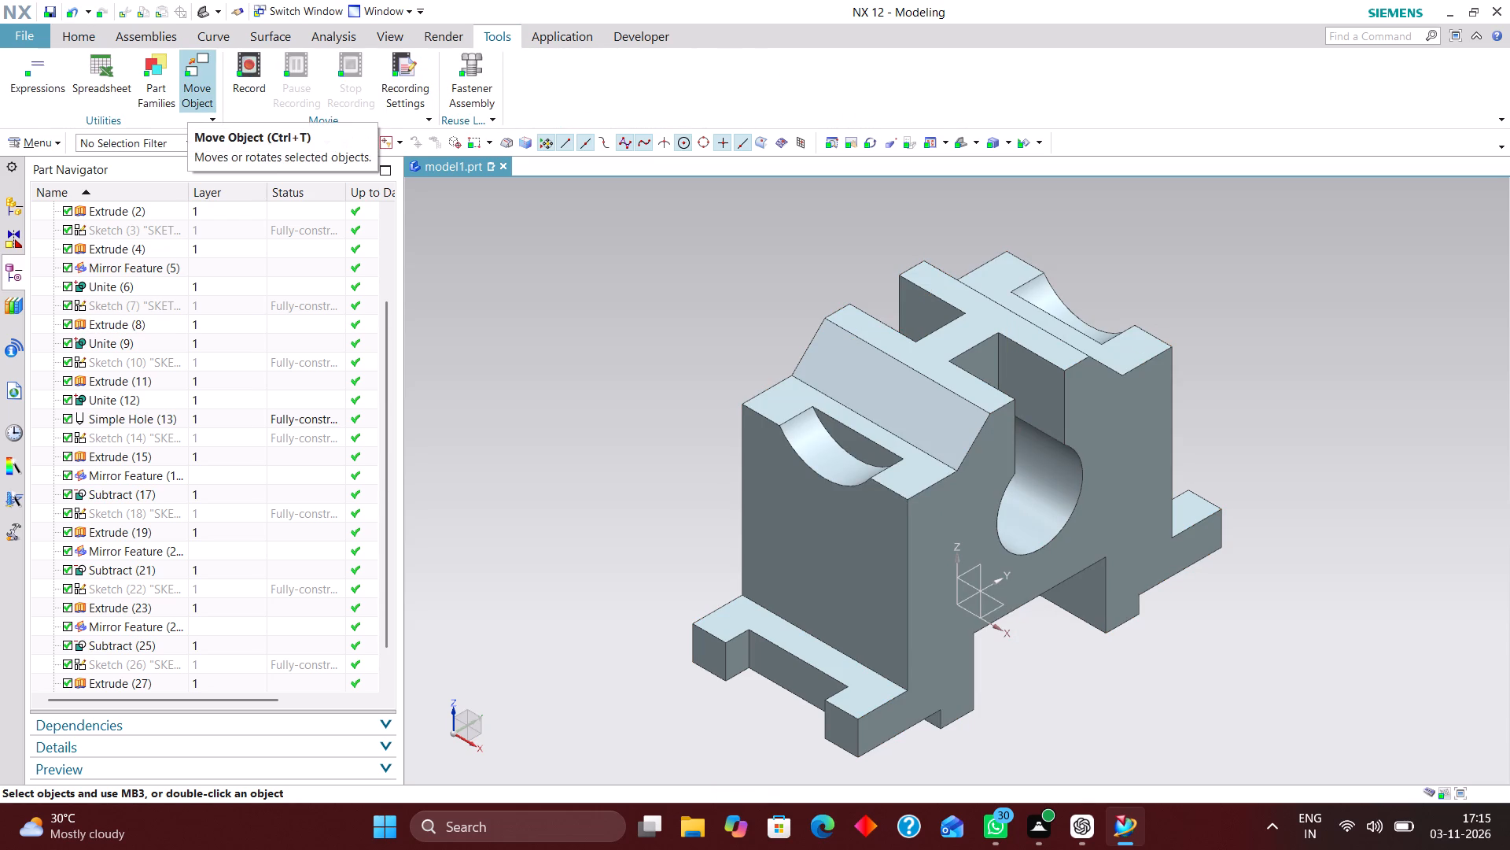
click(77, 33)
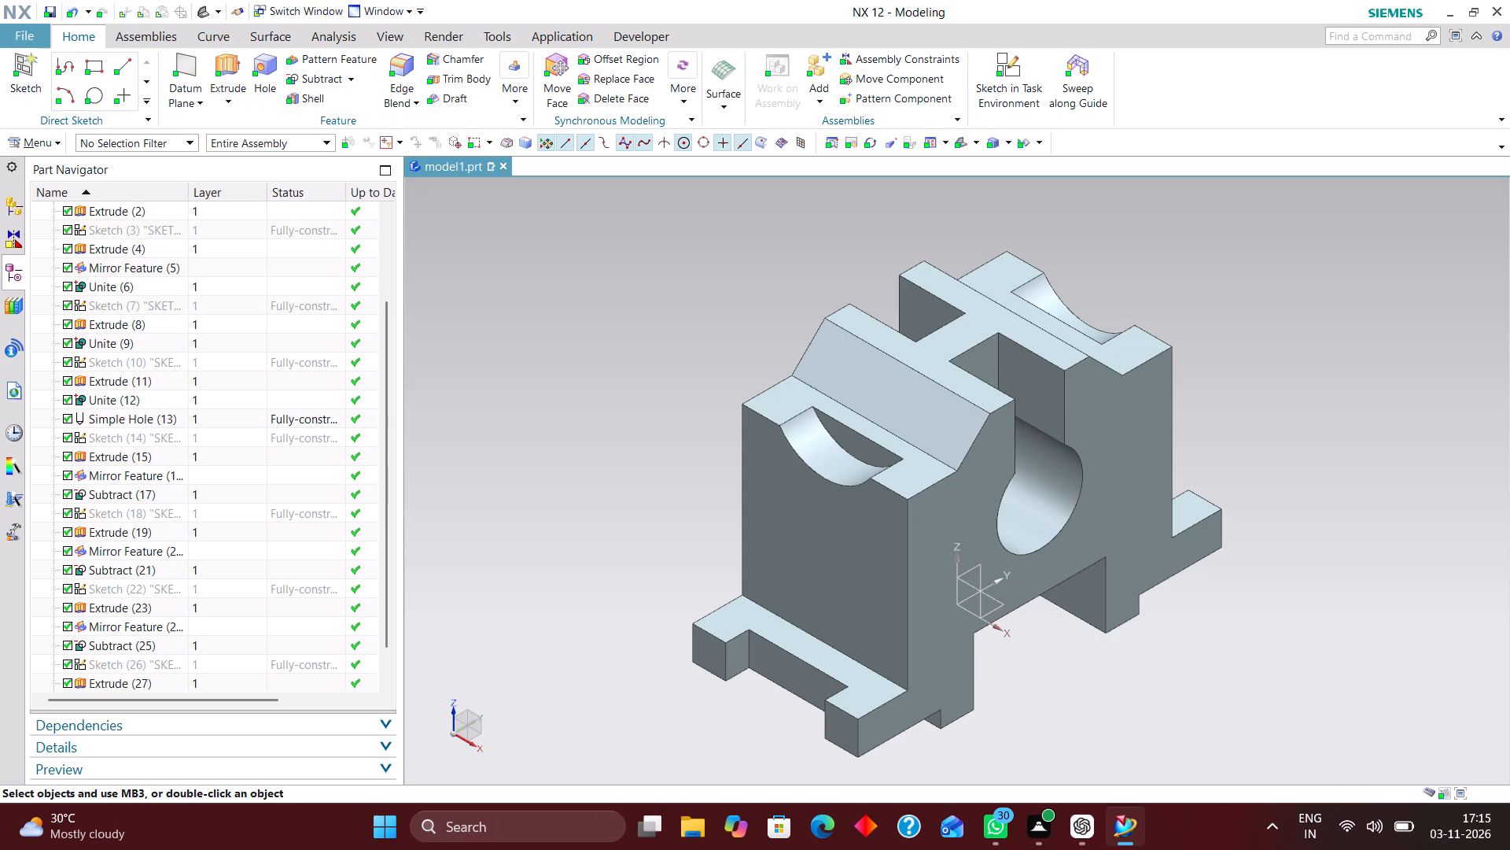
Measure the thickness of the base's foot from its underside to its top face.
click(336, 35)
scroll(676, 289, down, 3)
scroll(806, 510, up, 4)
middle_drag(805, 533, 805, 530)
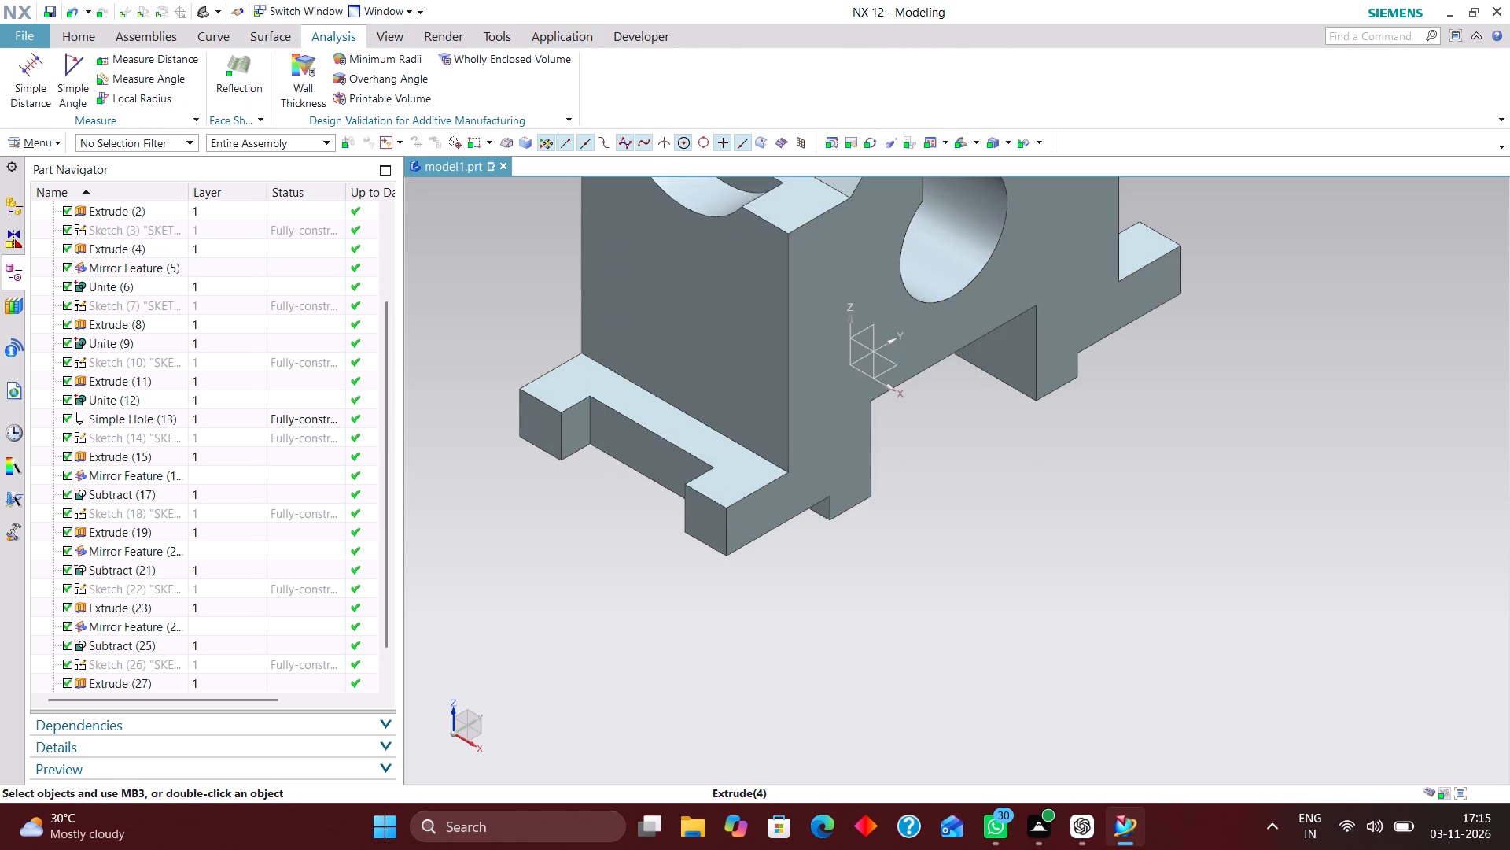
middle_drag(805, 530, 805, 496)
scroll(806, 493, up, 1)
middle_drag(757, 446, 760, 417)
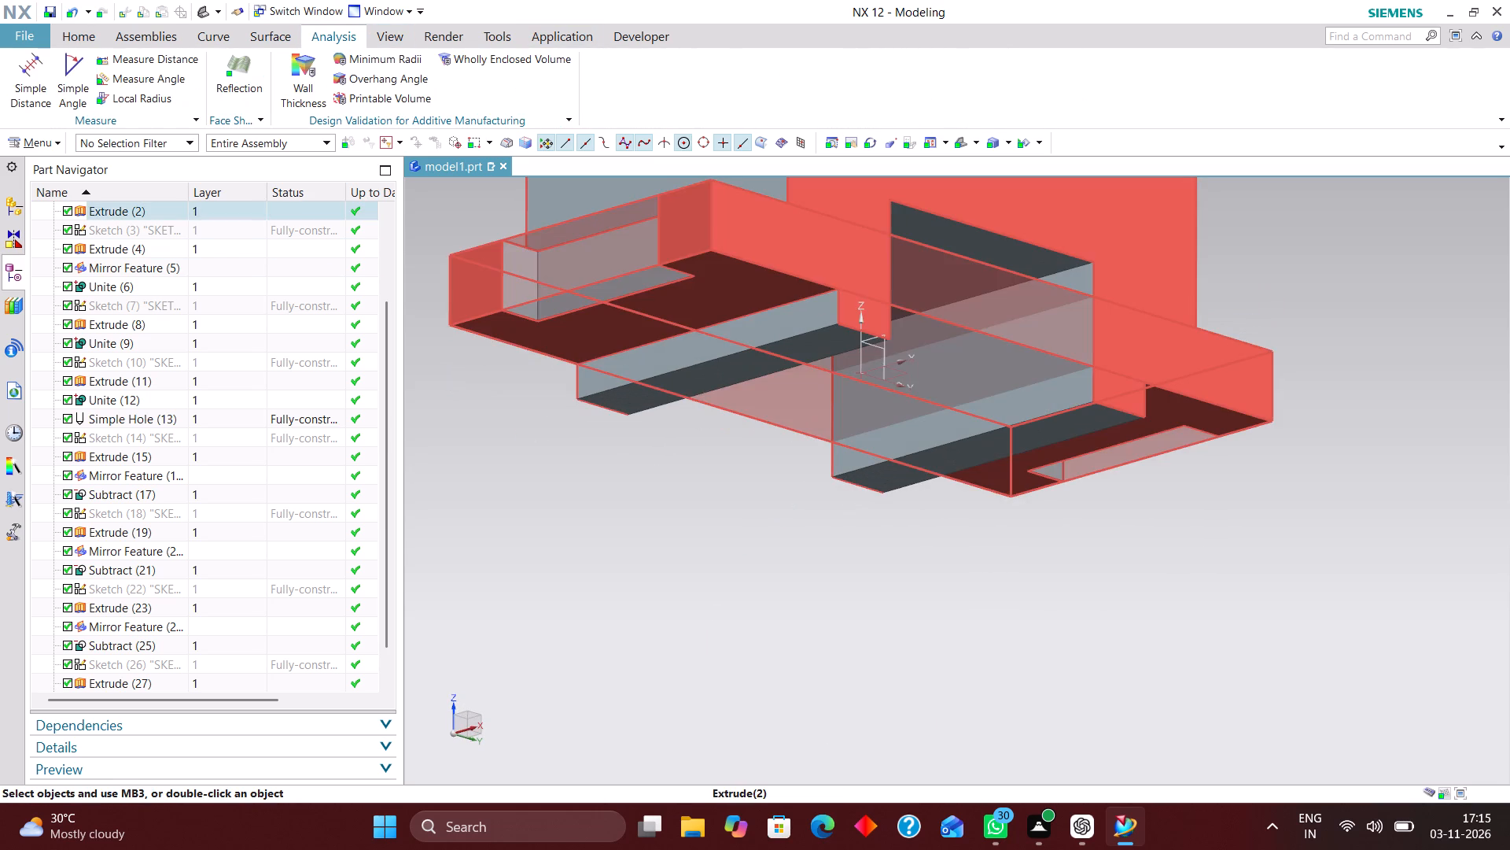
click(30, 73)
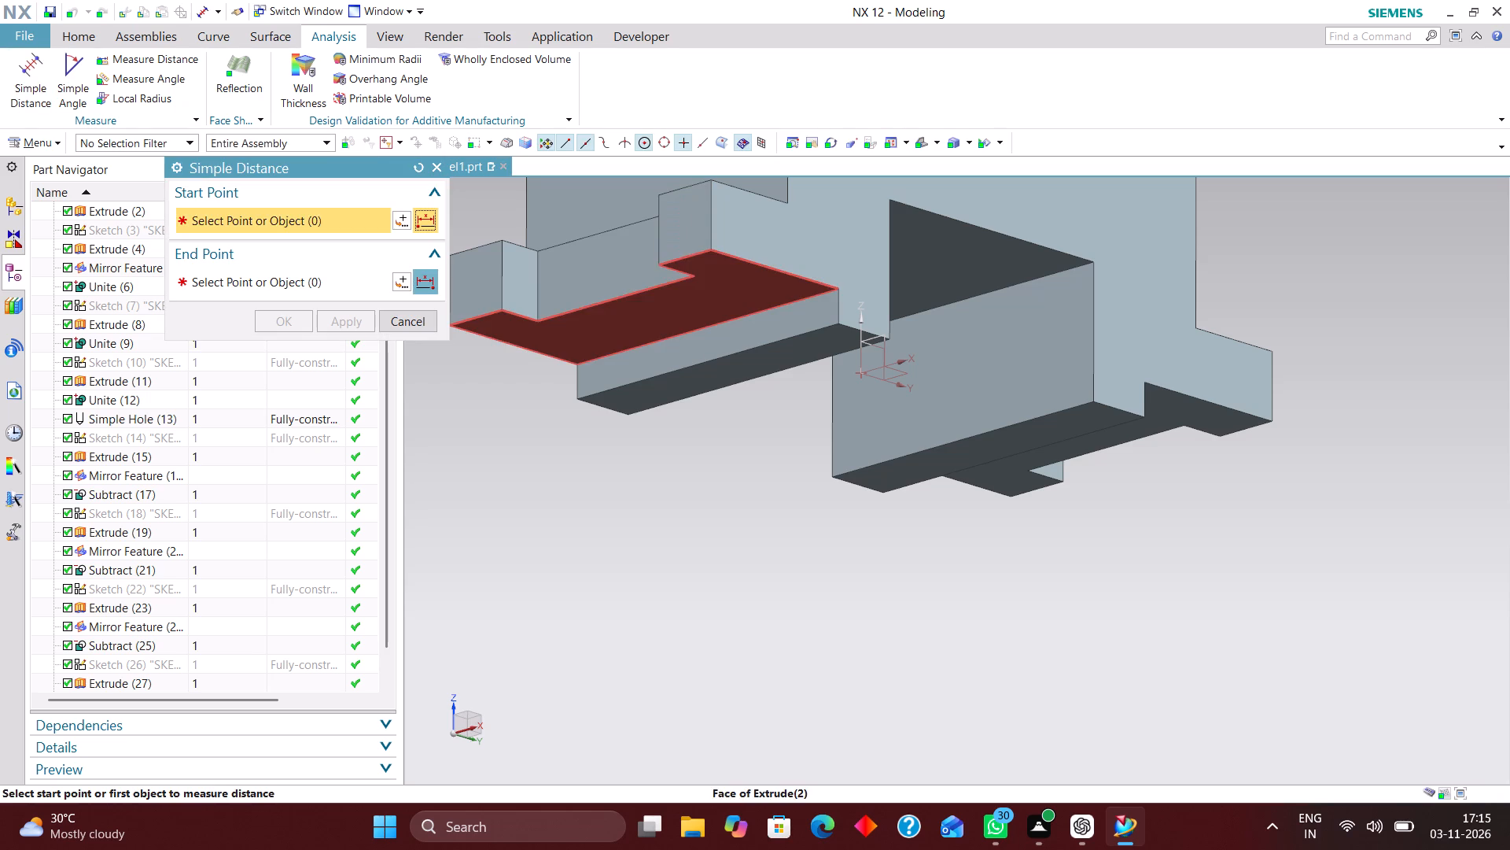
click(735, 275)
middle_drag(770, 317, 772, 401)
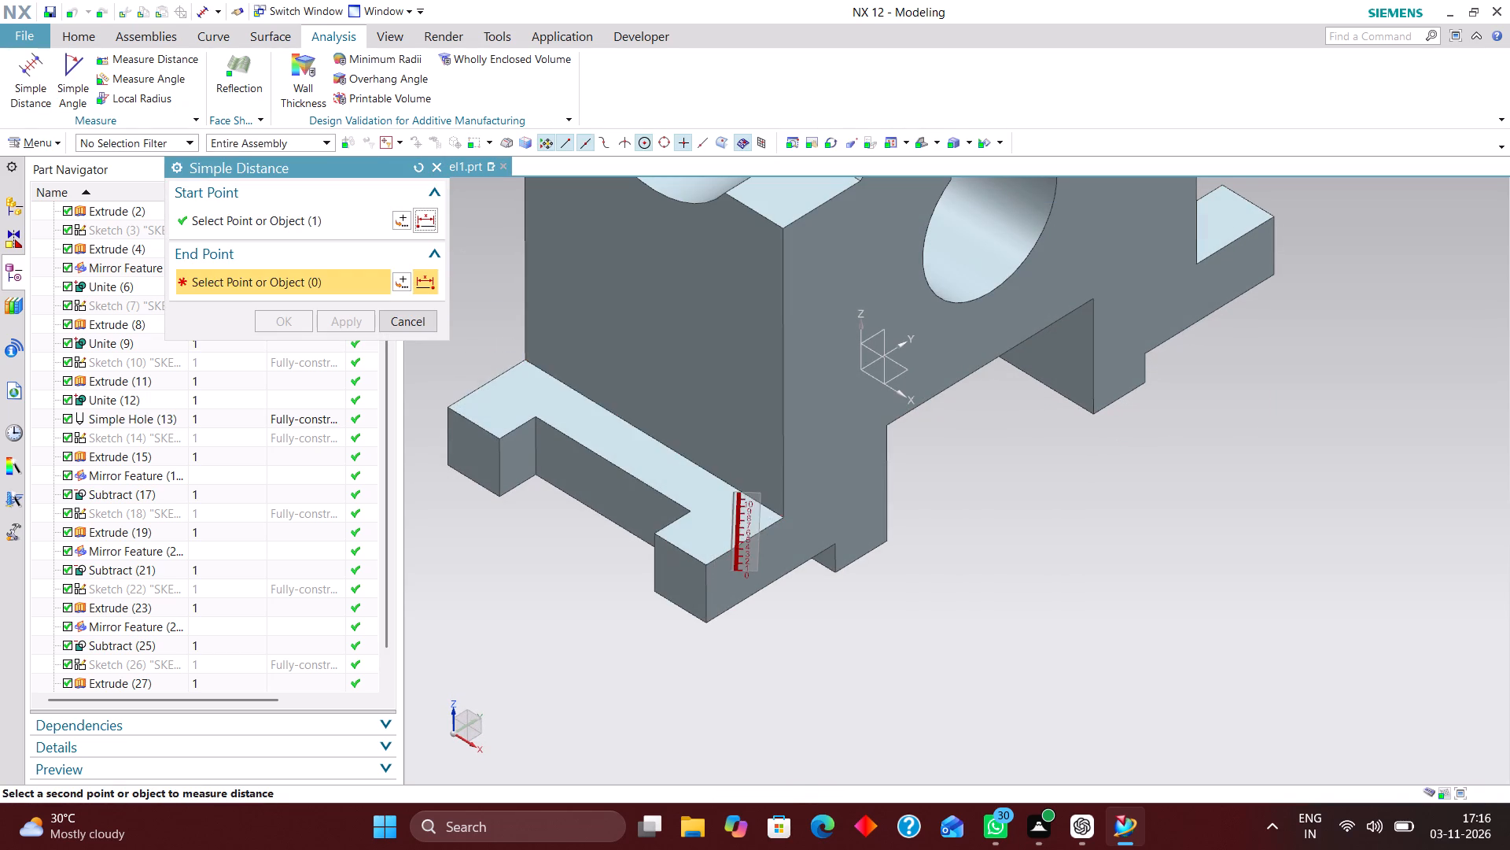
click(713, 532)
click(425, 321)
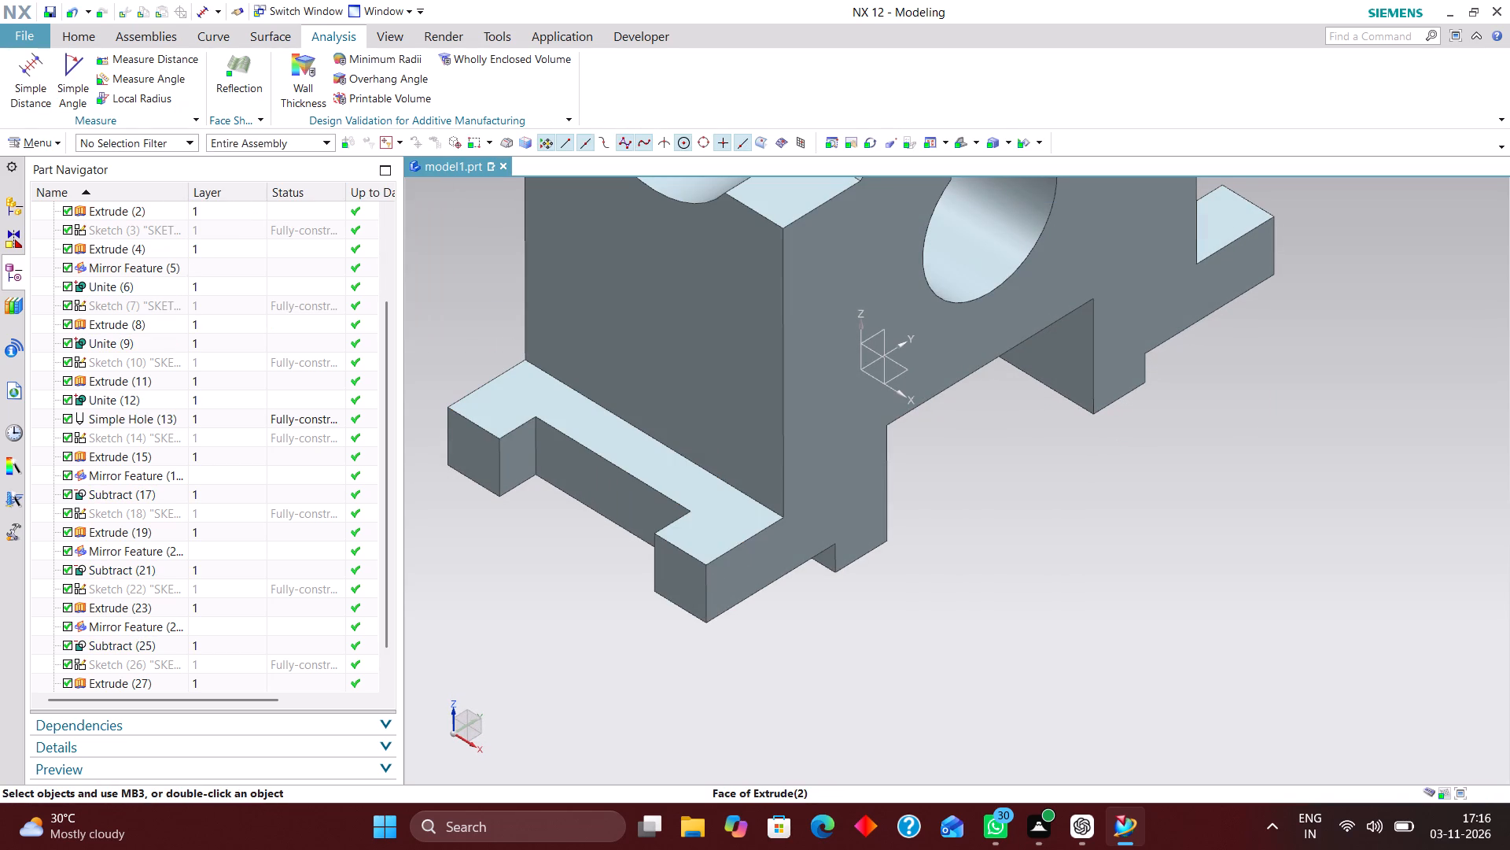
Move the datum coordinate system to layer 220.
click(77, 32)
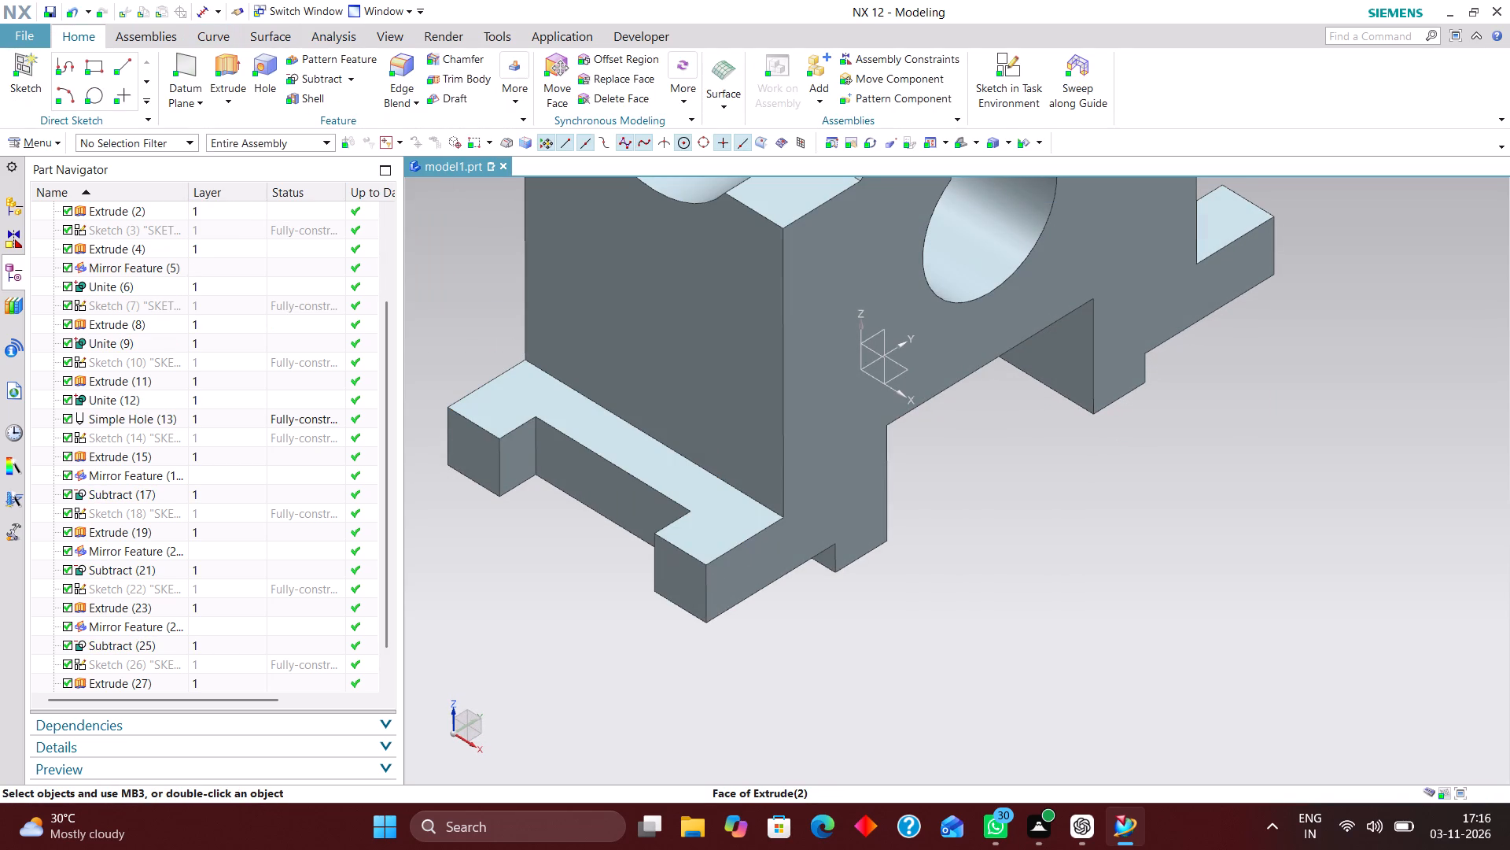
click(957, 144)
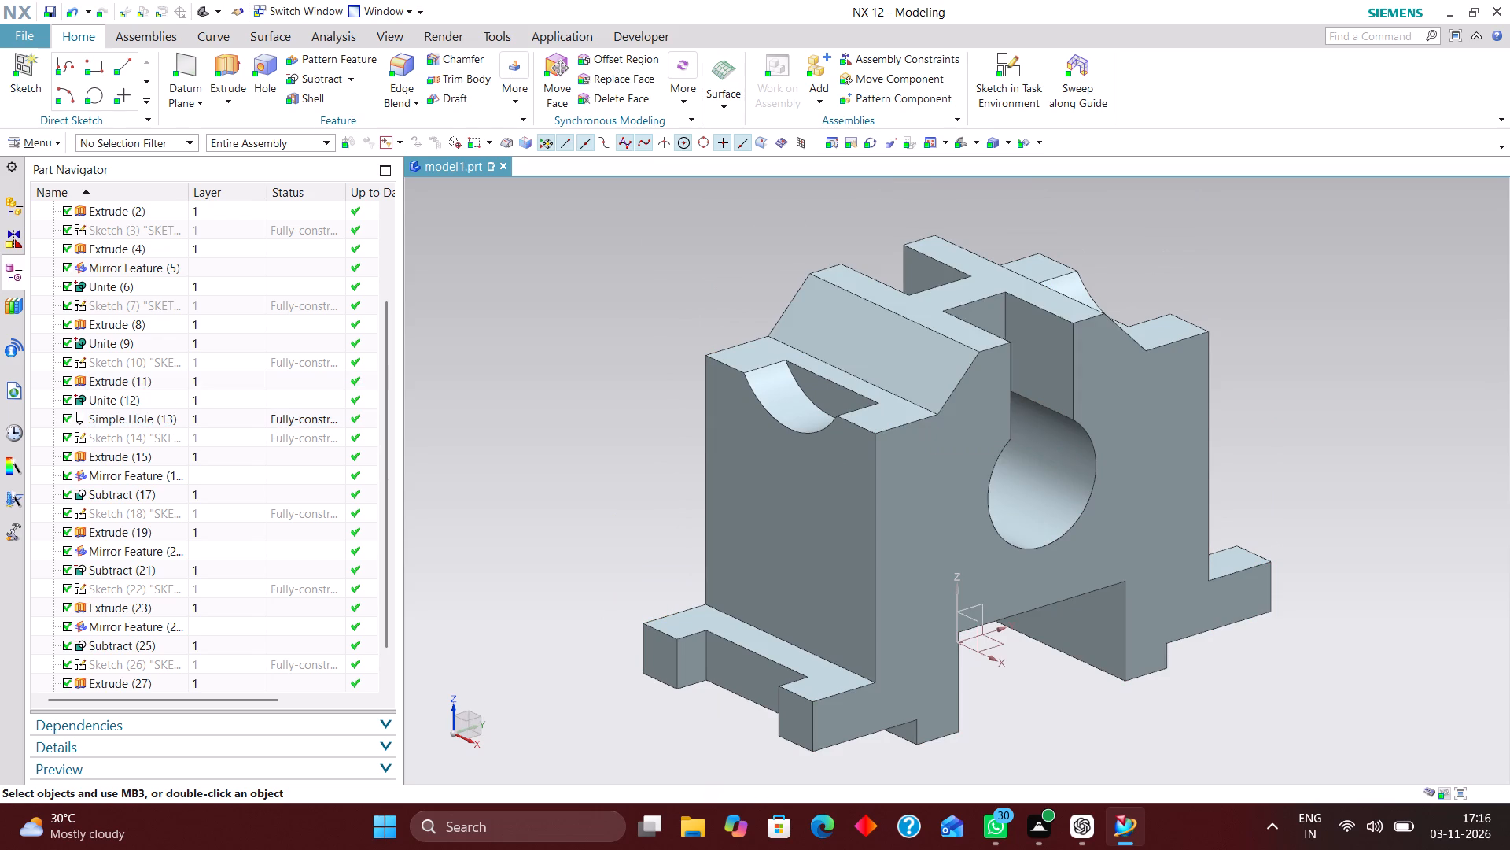
scroll(149, 479, up, 10)
click(229, 290)
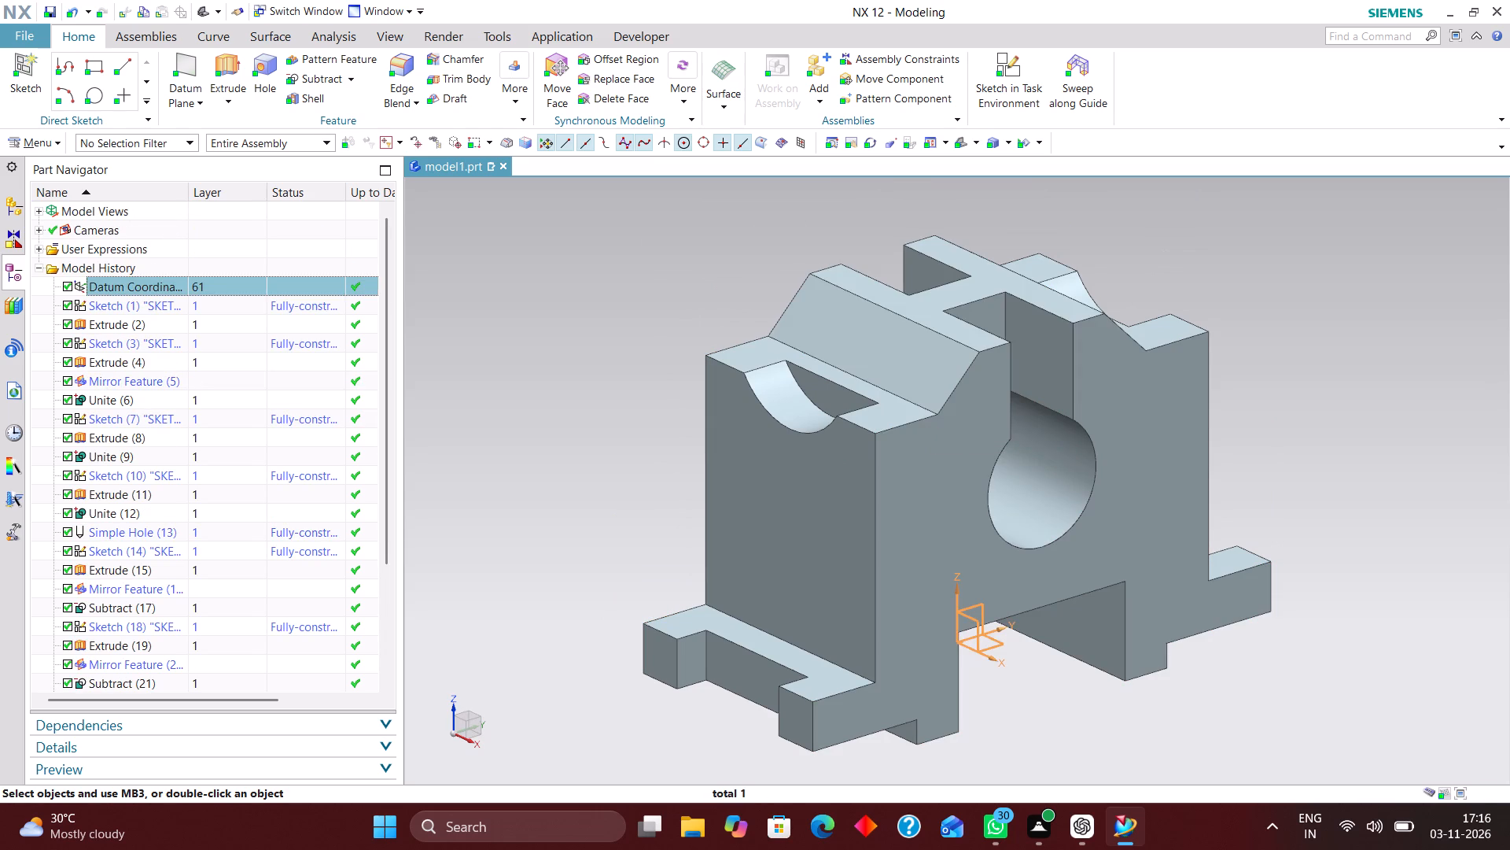
right_click(237, 285)
click(223, 291)
key(ctrl+j)
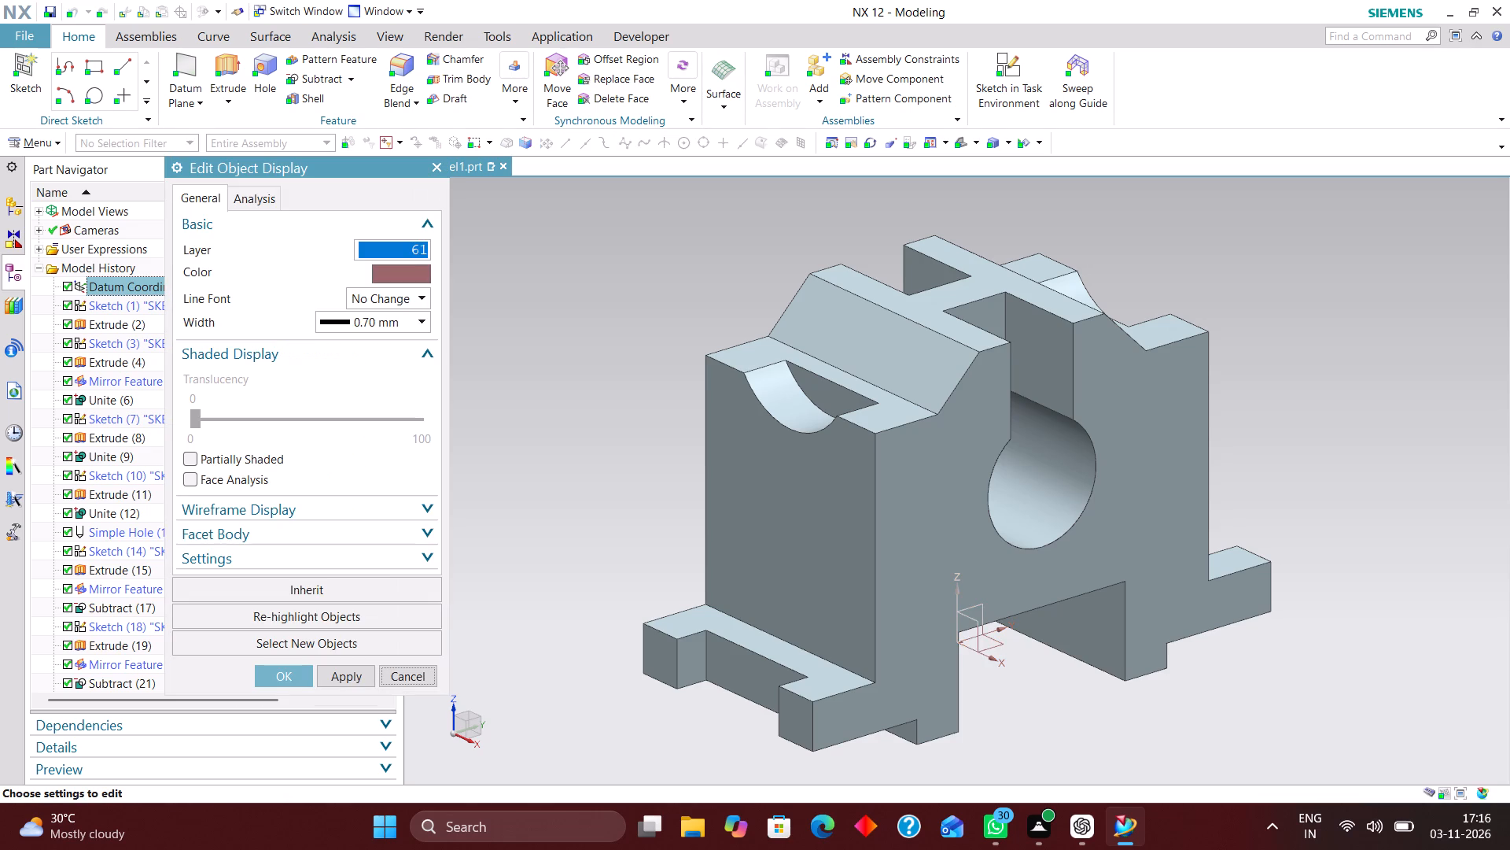
drag(397, 246, 651, 264)
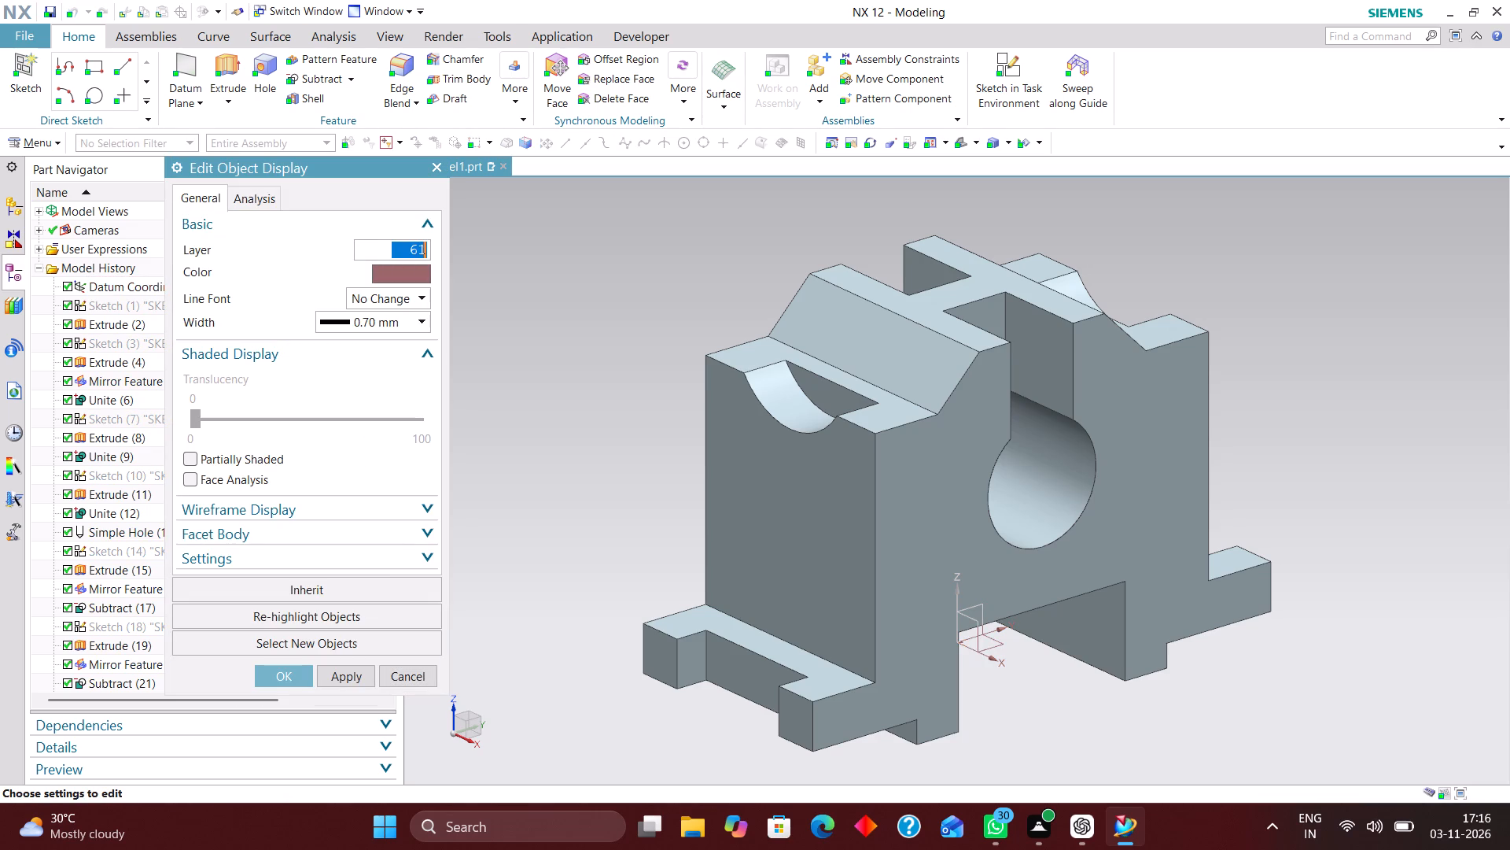
text(220)
key(Return)
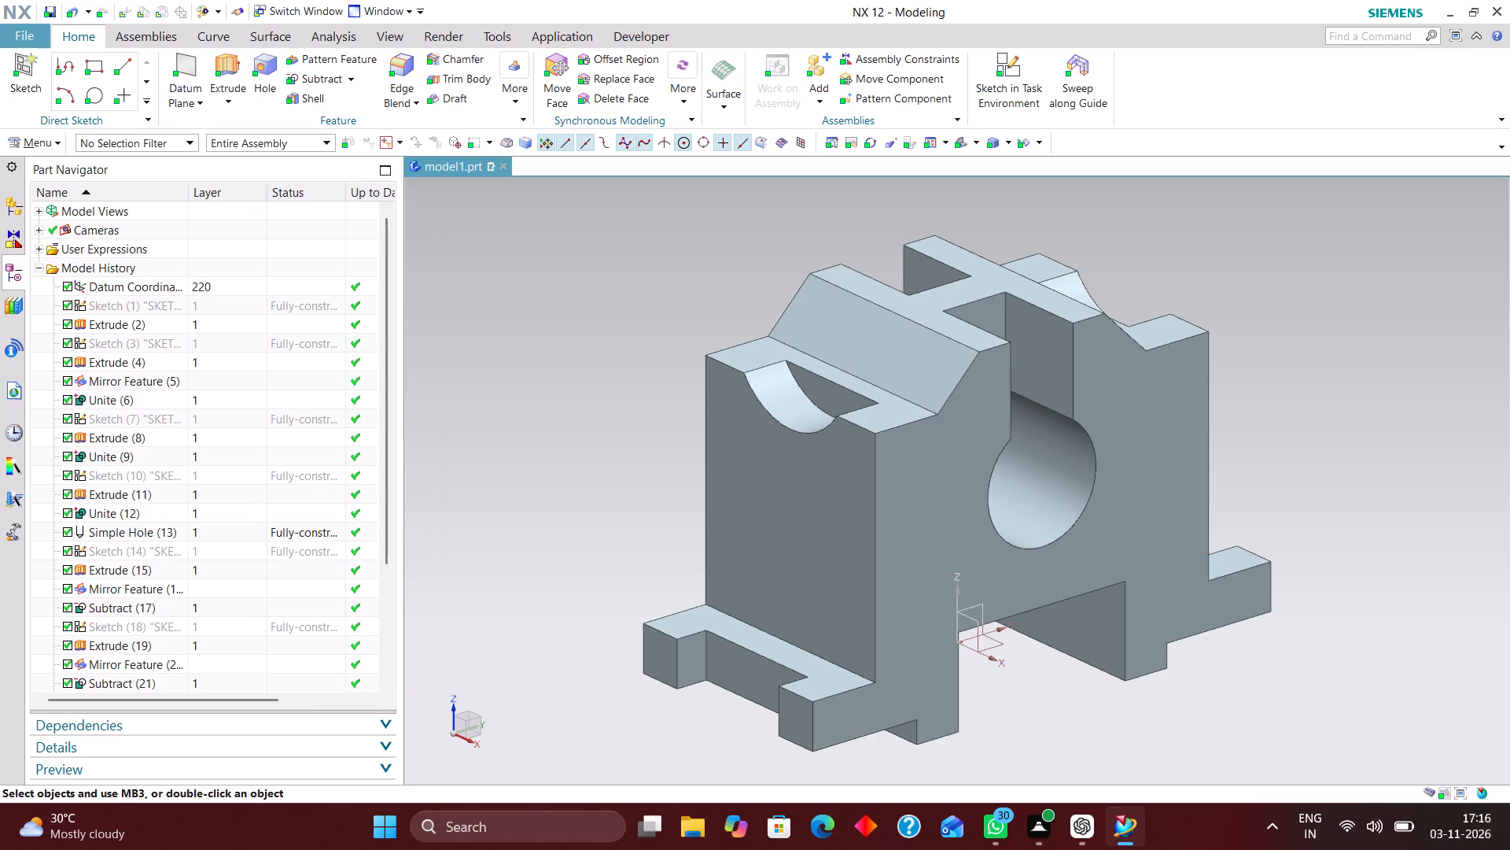
Move the base profile sketch, Sketch (1), to layer 2.
click(219, 304)
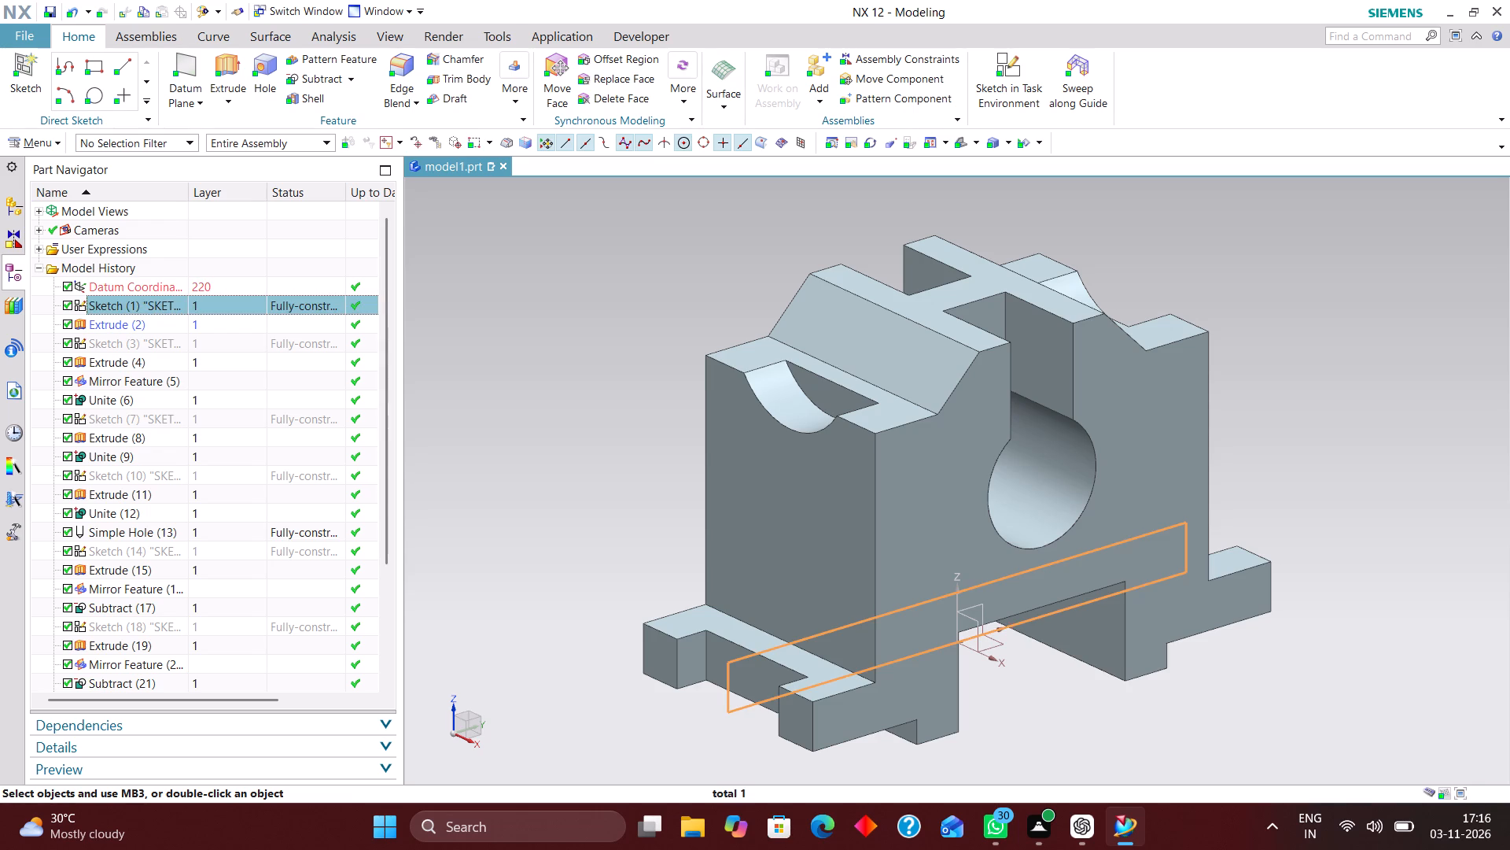
key(ctrl+j)
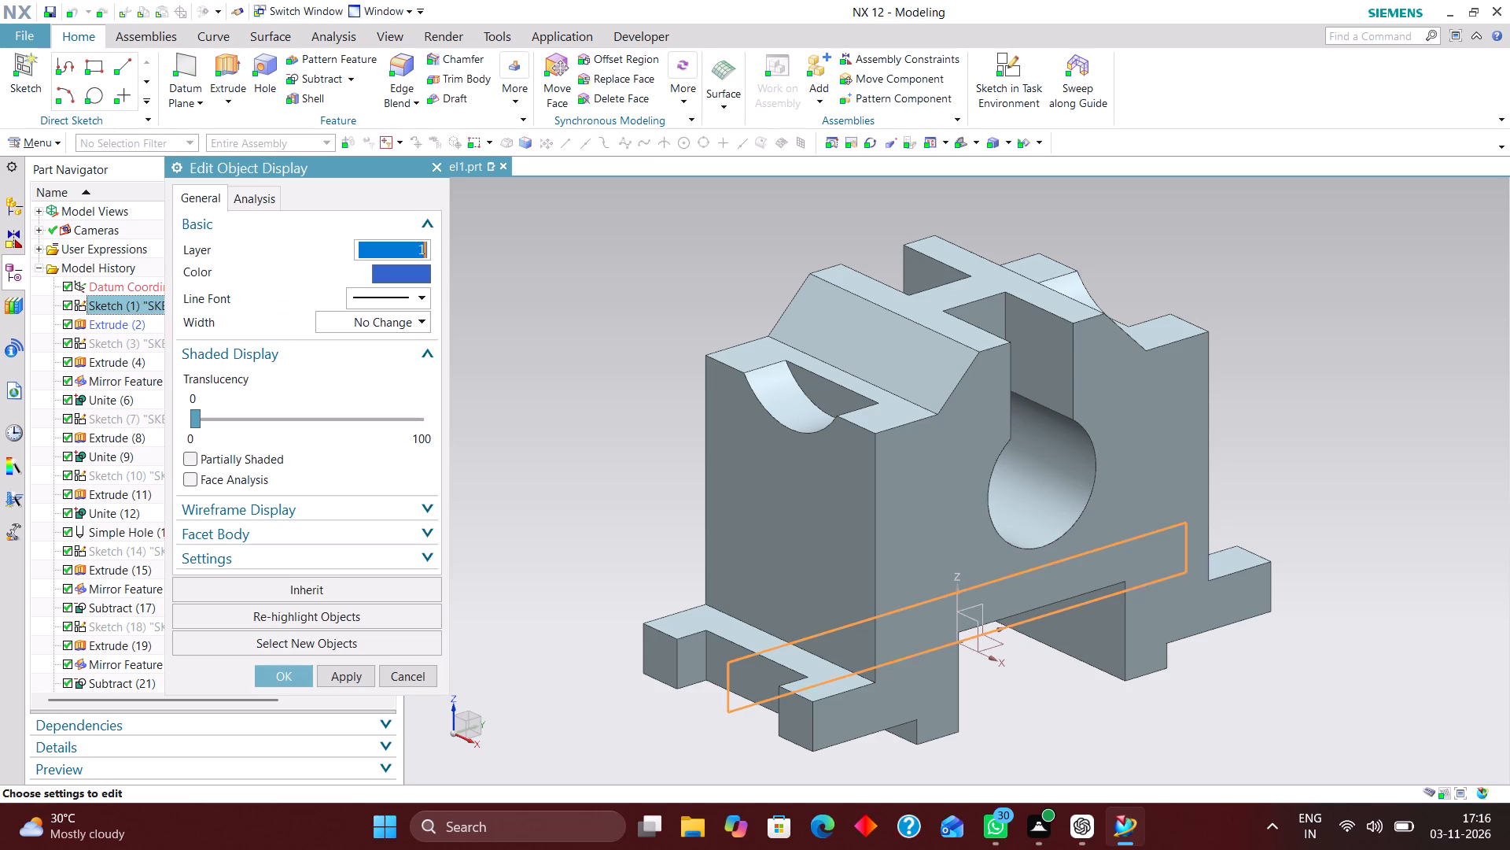
key(2)
key(Return)
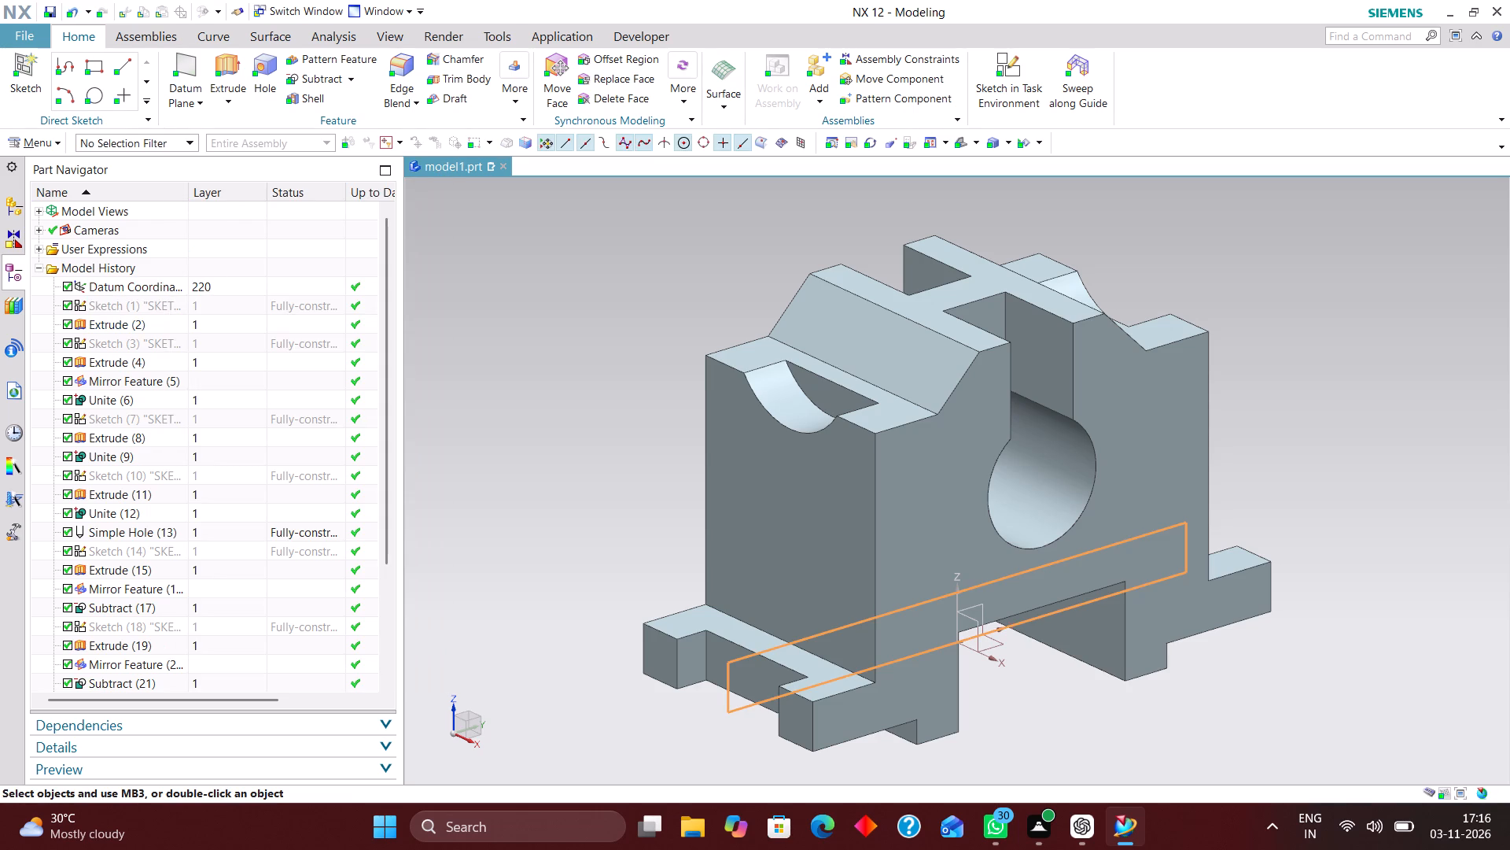
Move the base profile sketch, Sketch (1), to layer 11.
click(210, 305)
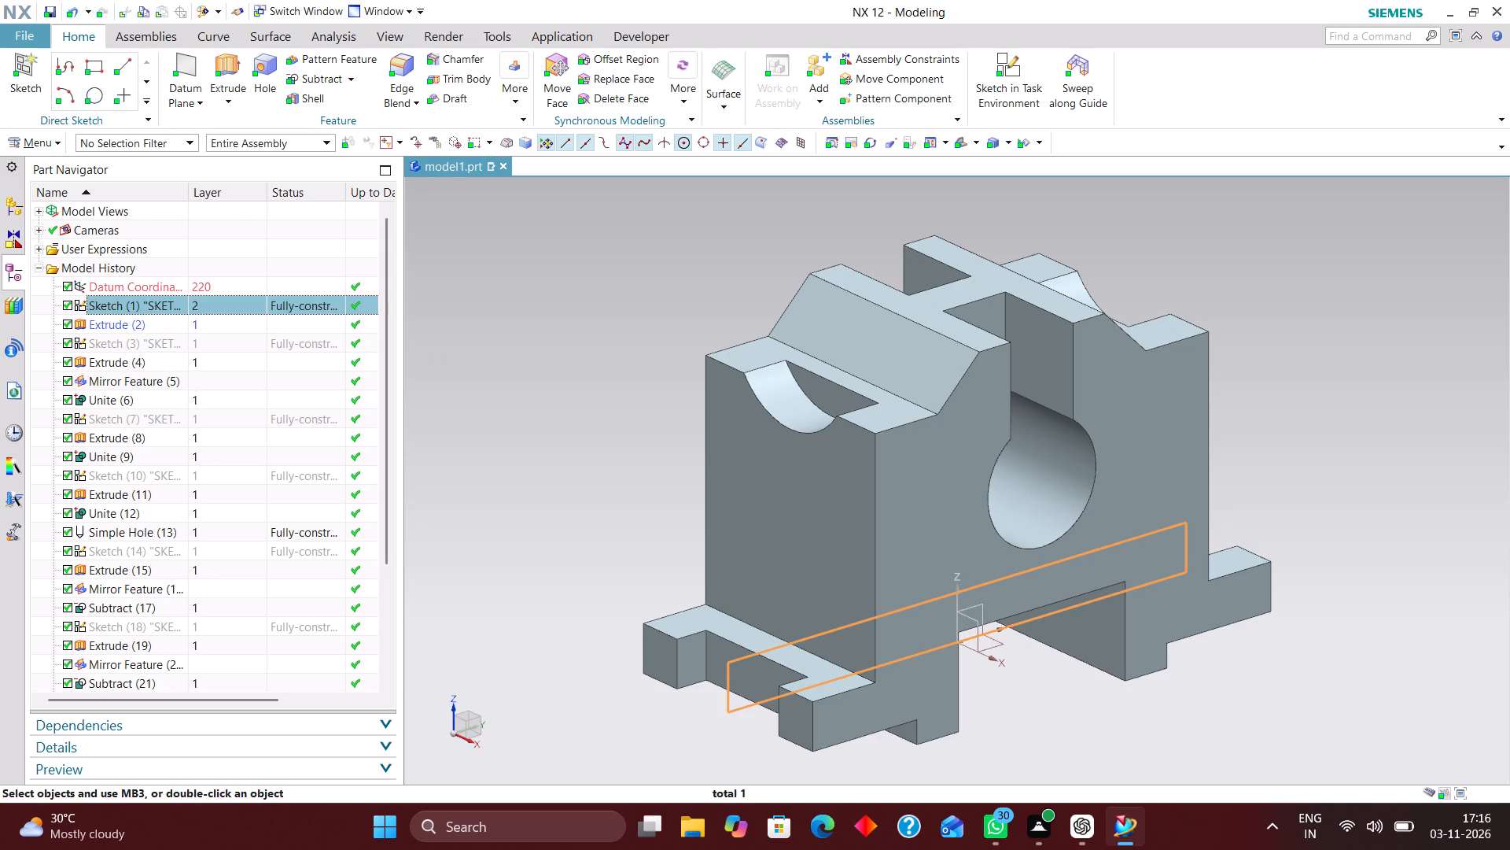
key(ctrl+j)
text(11)
key(Return)
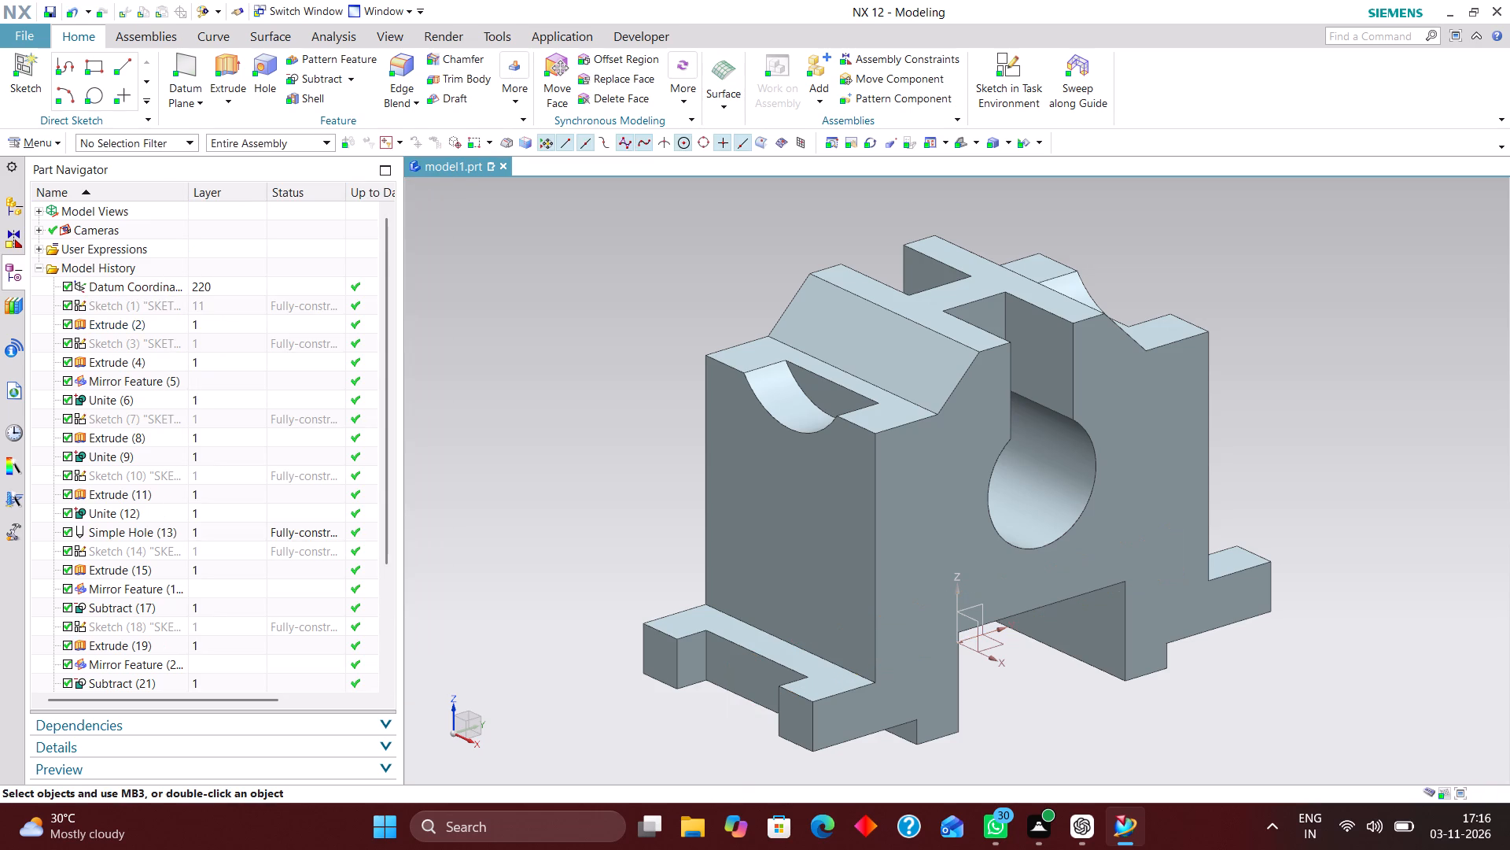
Move the fixture's solid body to layer 2, selecting it through the Extrude (2) feature.
click(208, 326)
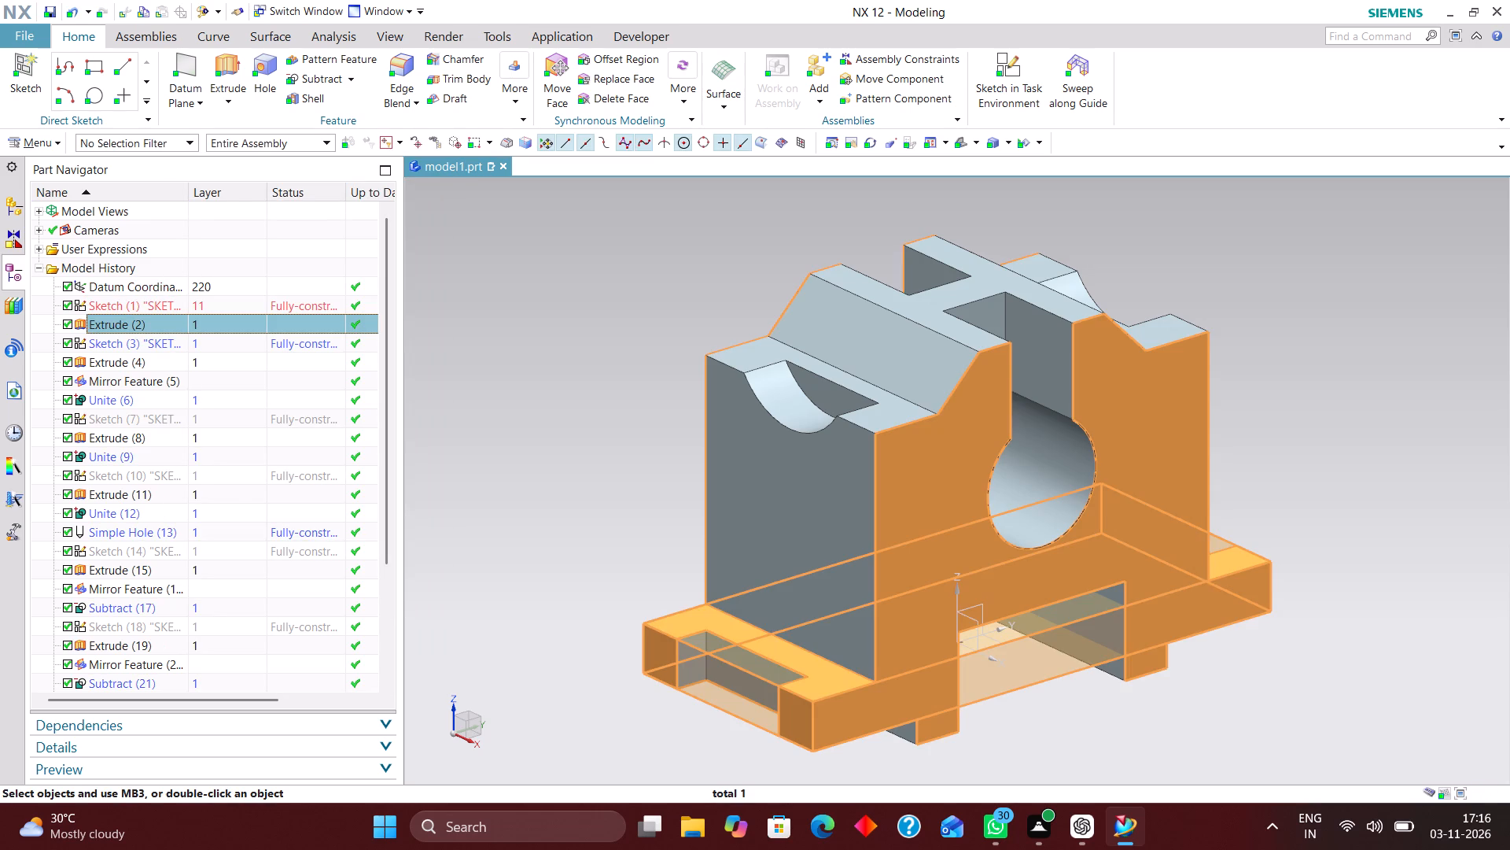
key(ctrl+j)
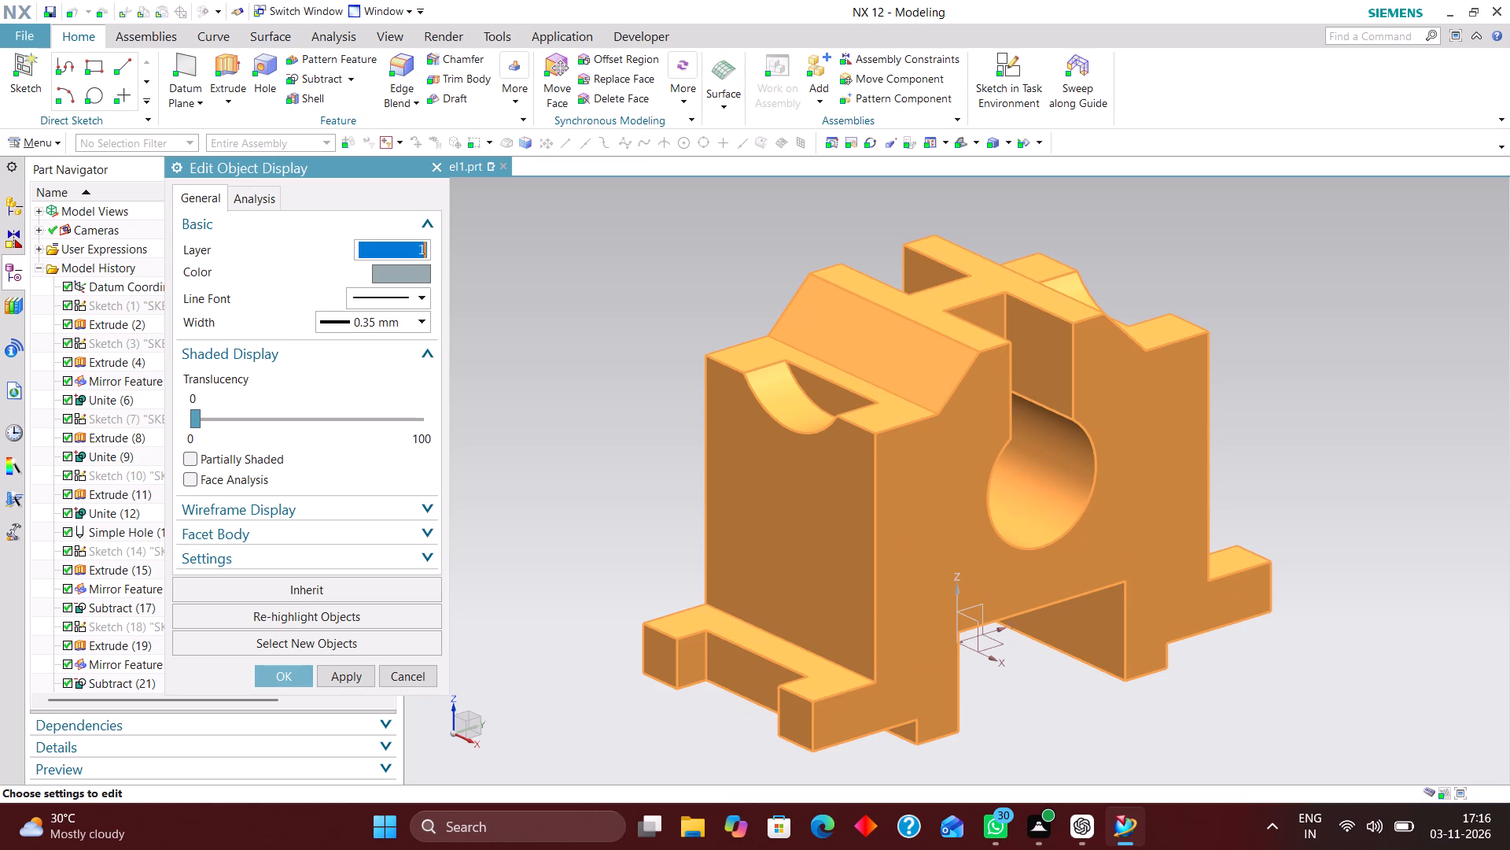
key(2)
key(Return)
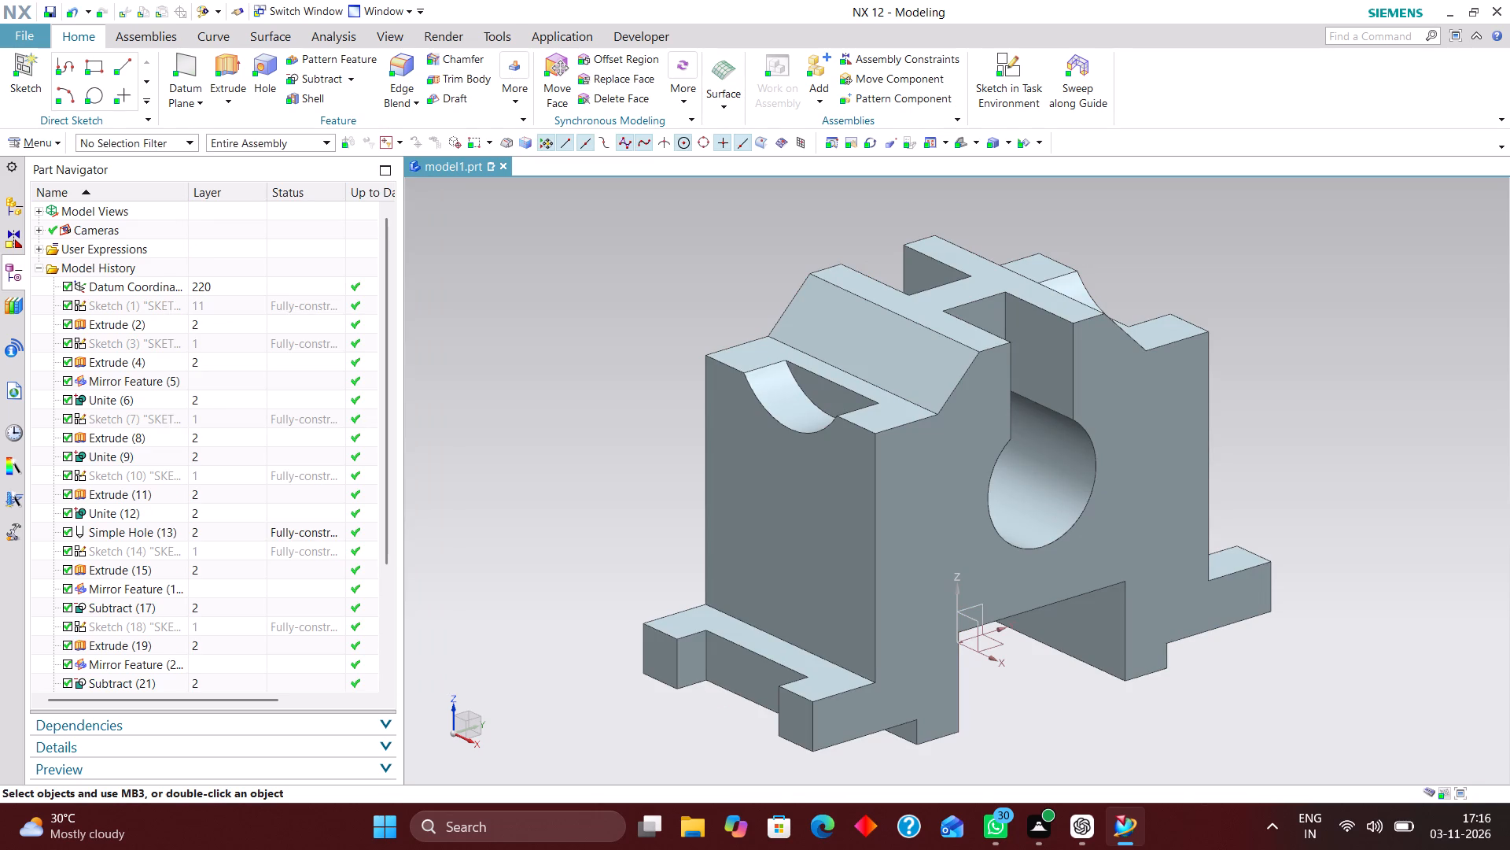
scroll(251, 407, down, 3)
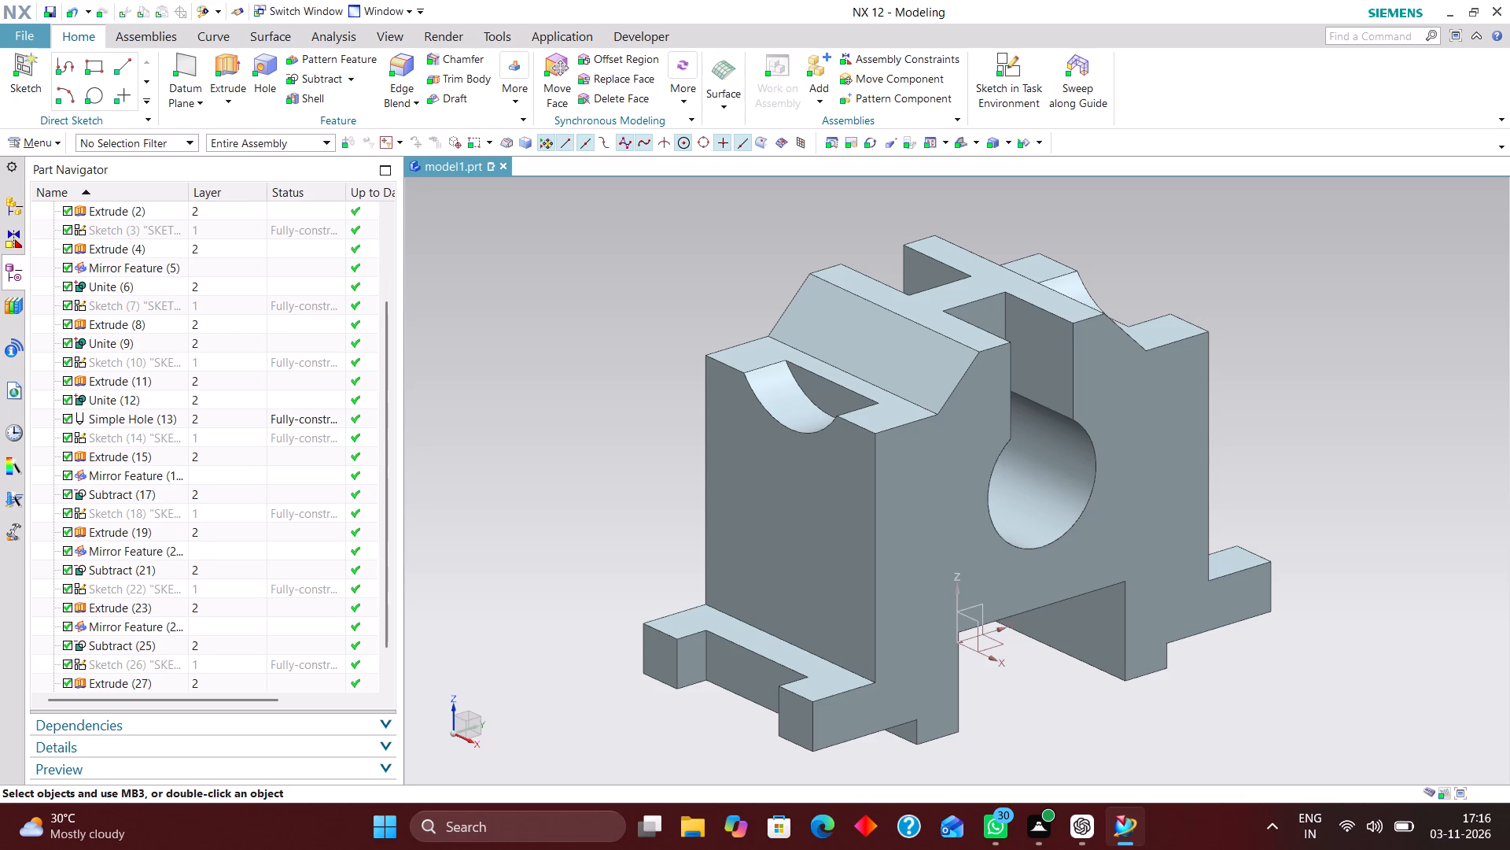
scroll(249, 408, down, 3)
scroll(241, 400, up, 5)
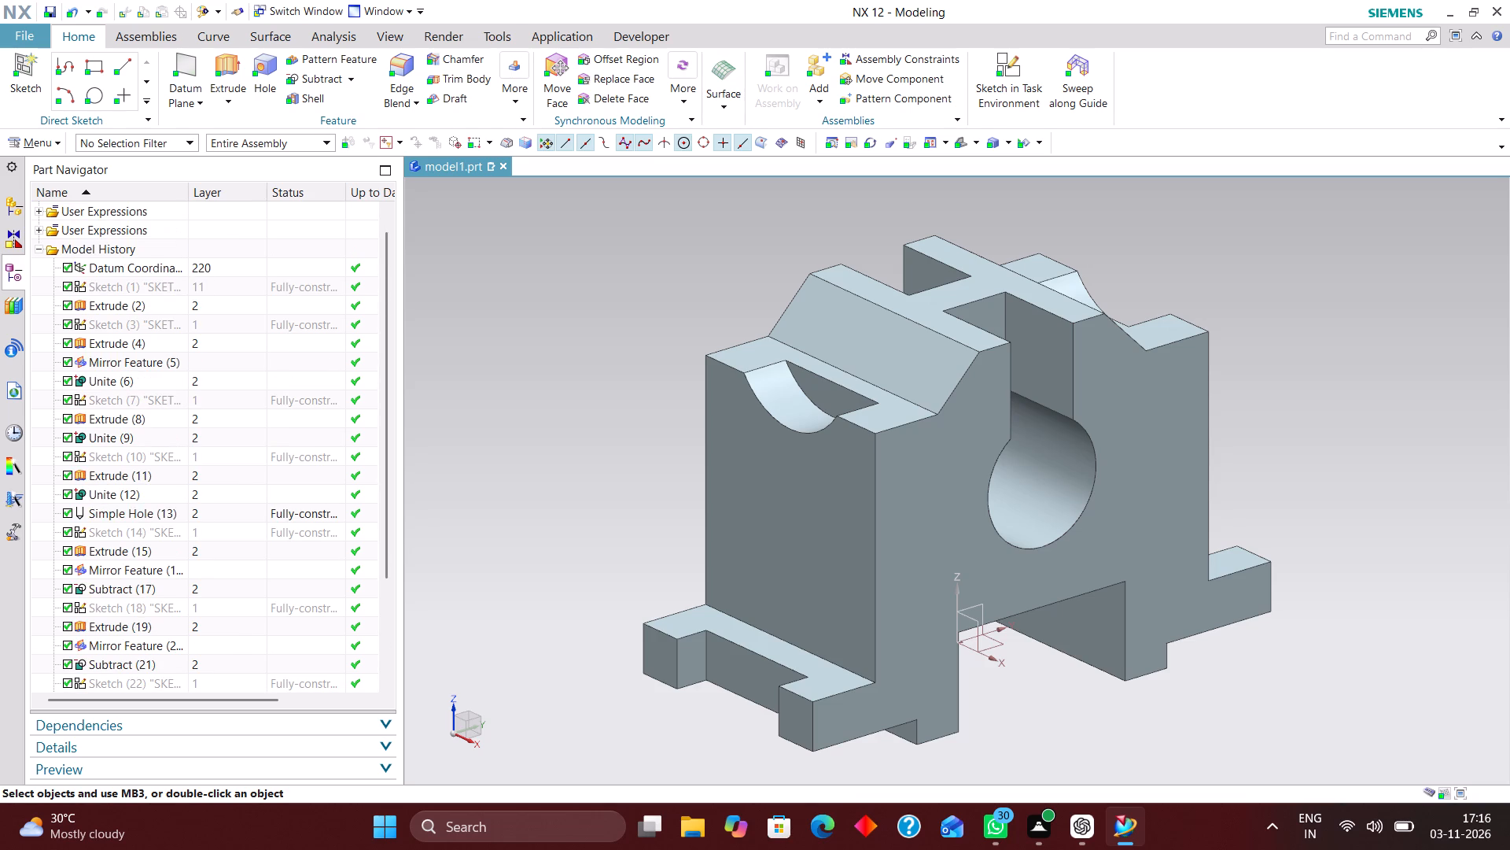
Assign the library material Iron_60 to the fixture's solid body.
click(46, 144)
click(55, 161)
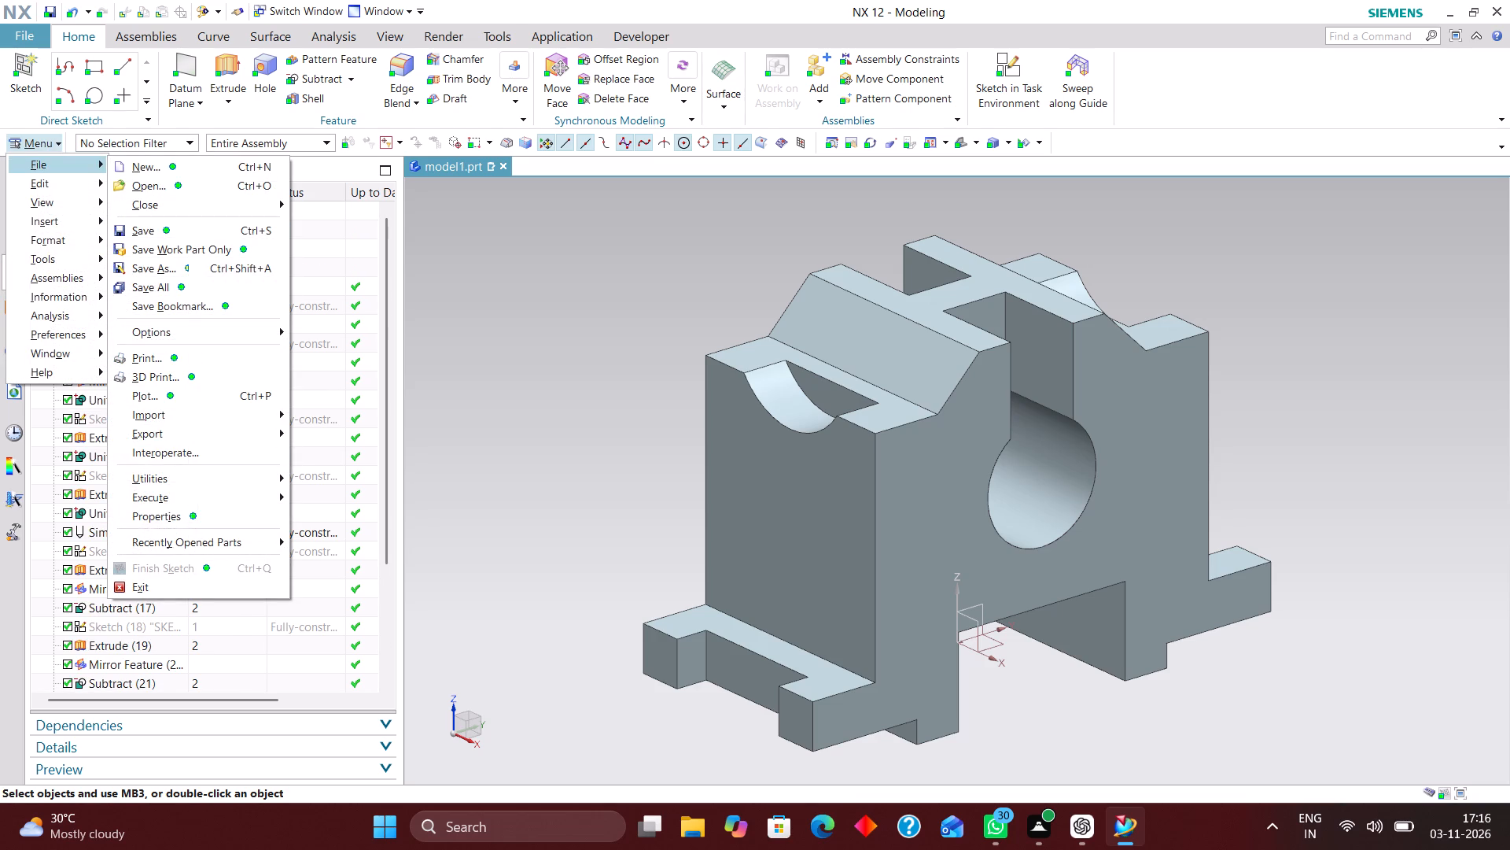
click(58, 256)
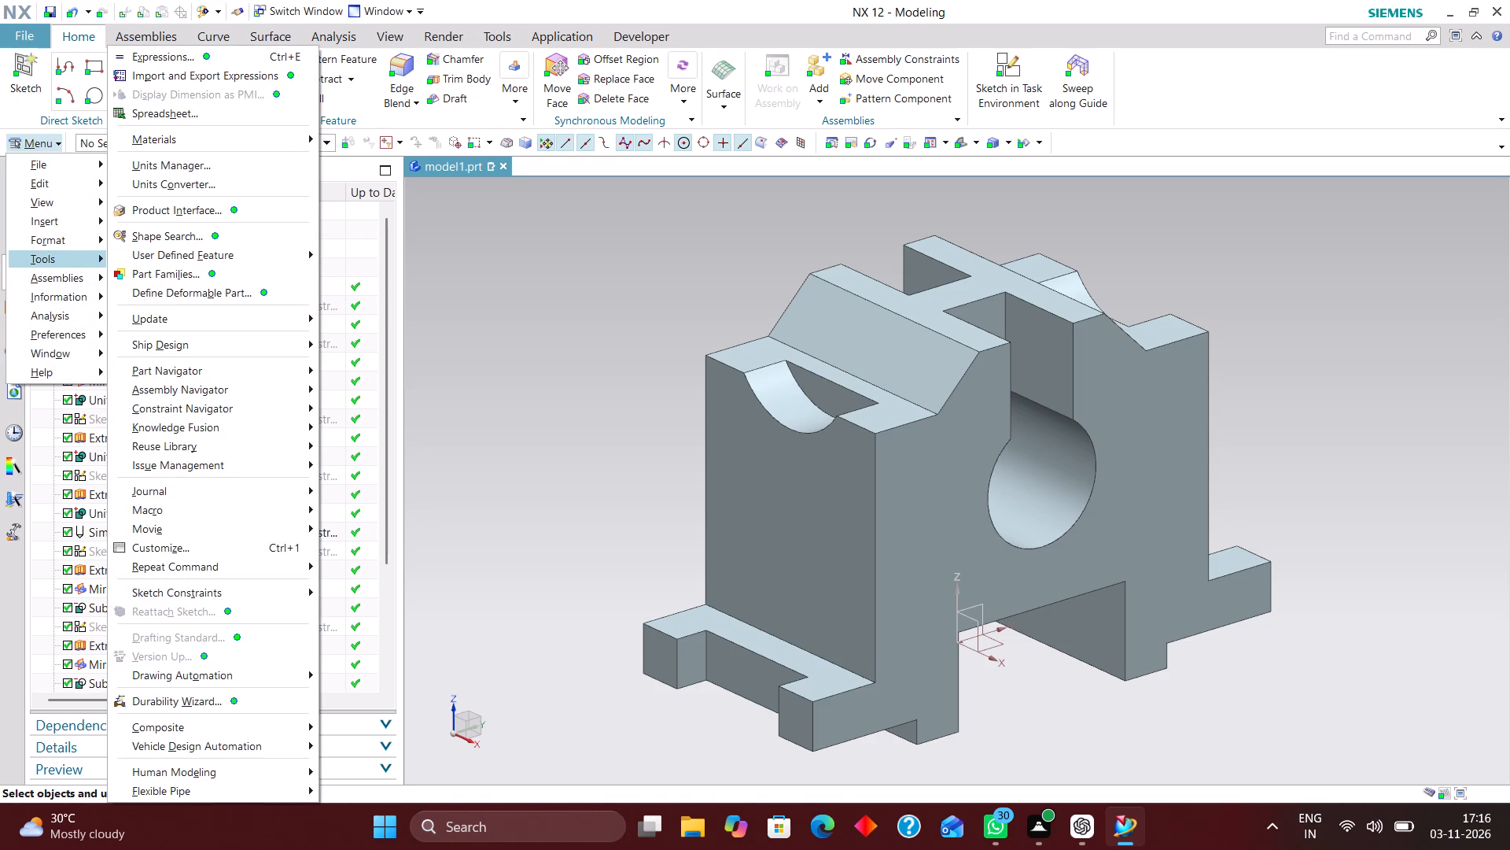
click(206, 135)
click(375, 139)
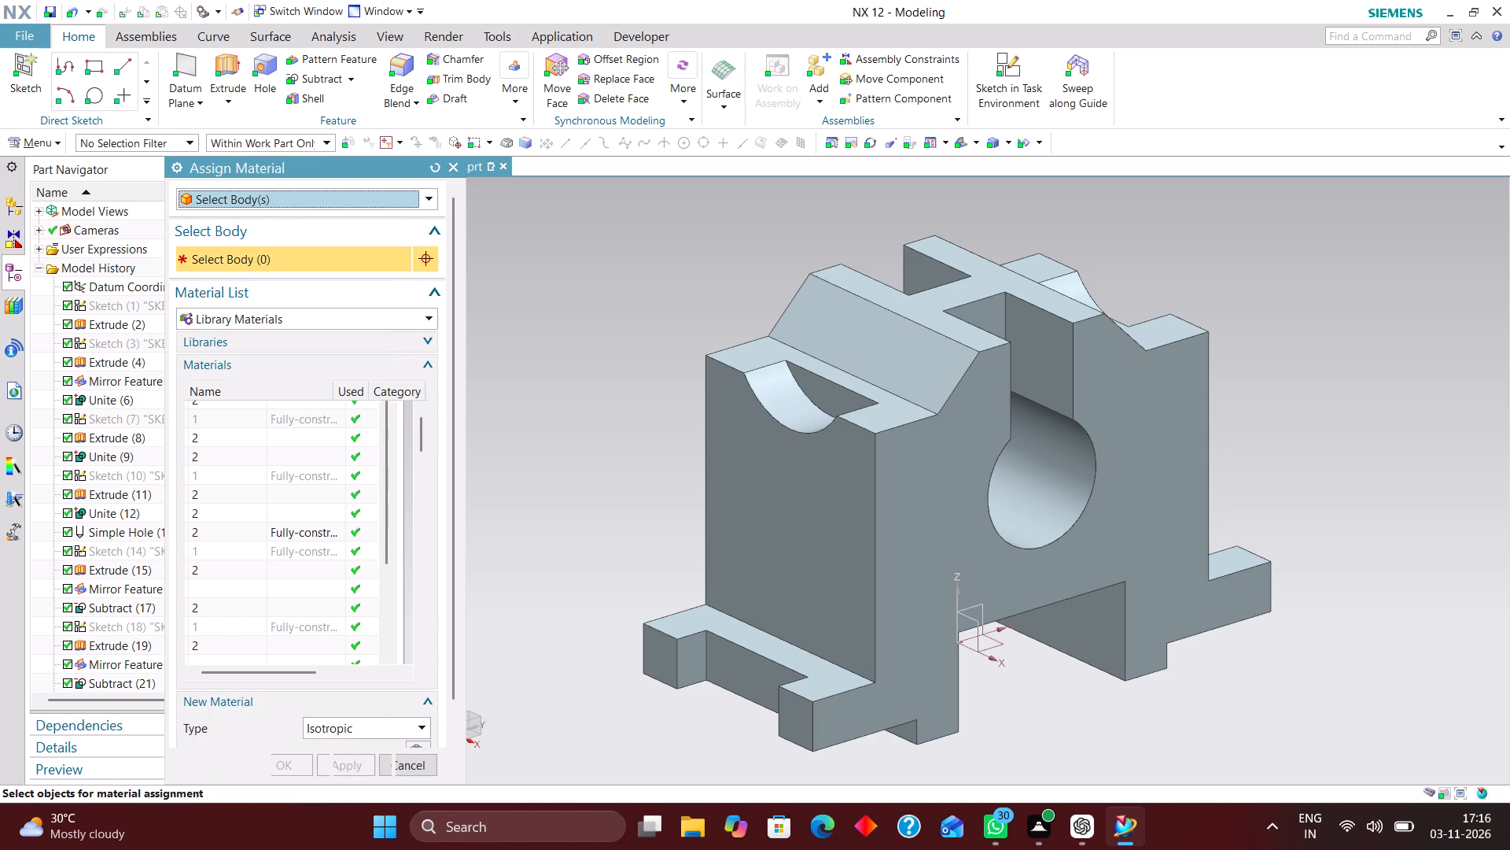
click(761, 431)
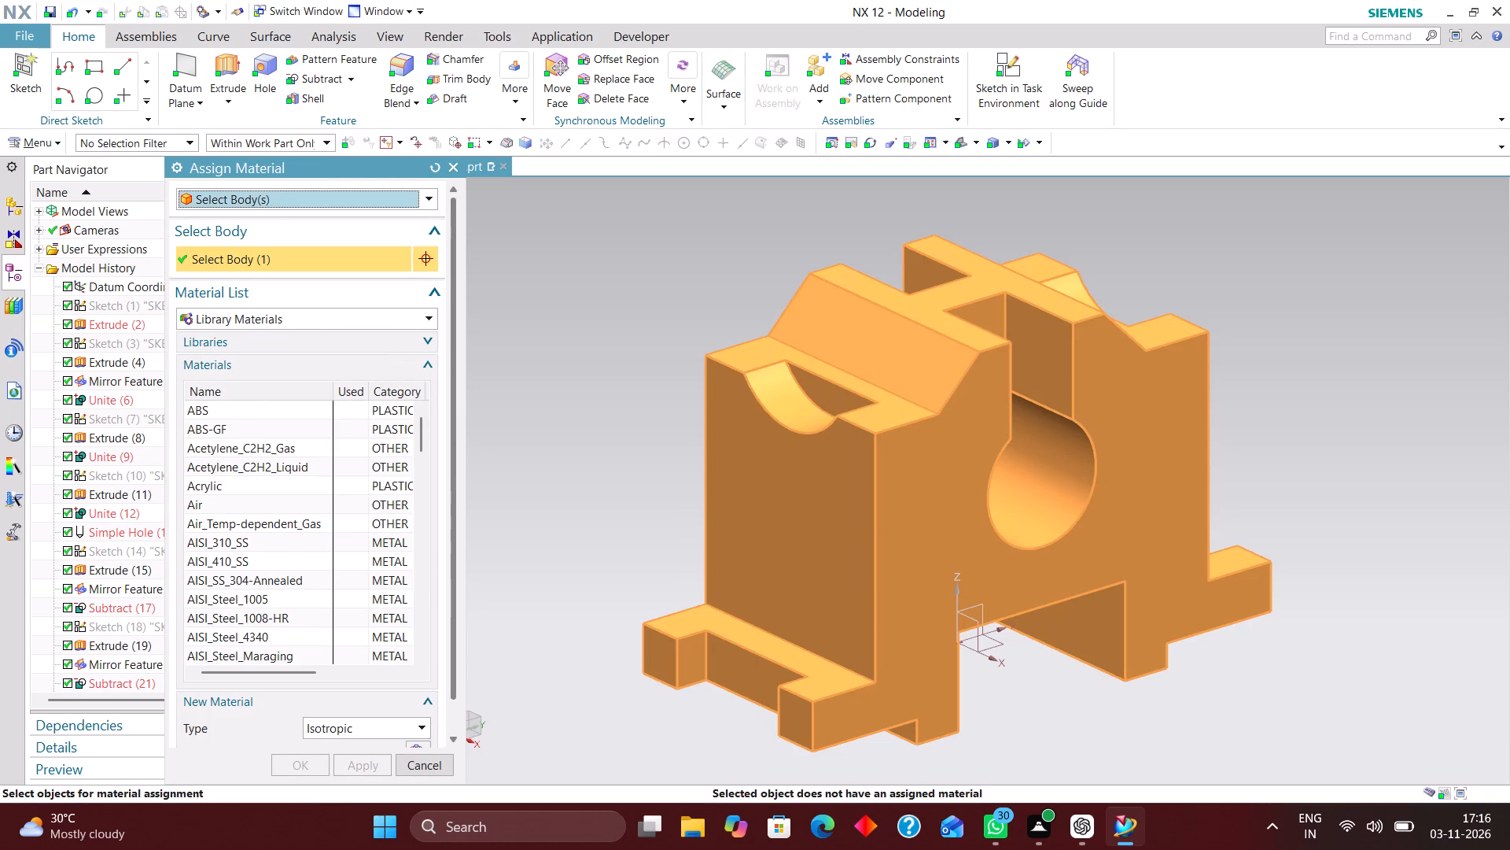
scroll(314, 530, down, 3)
scroll(270, 577, down, 6)
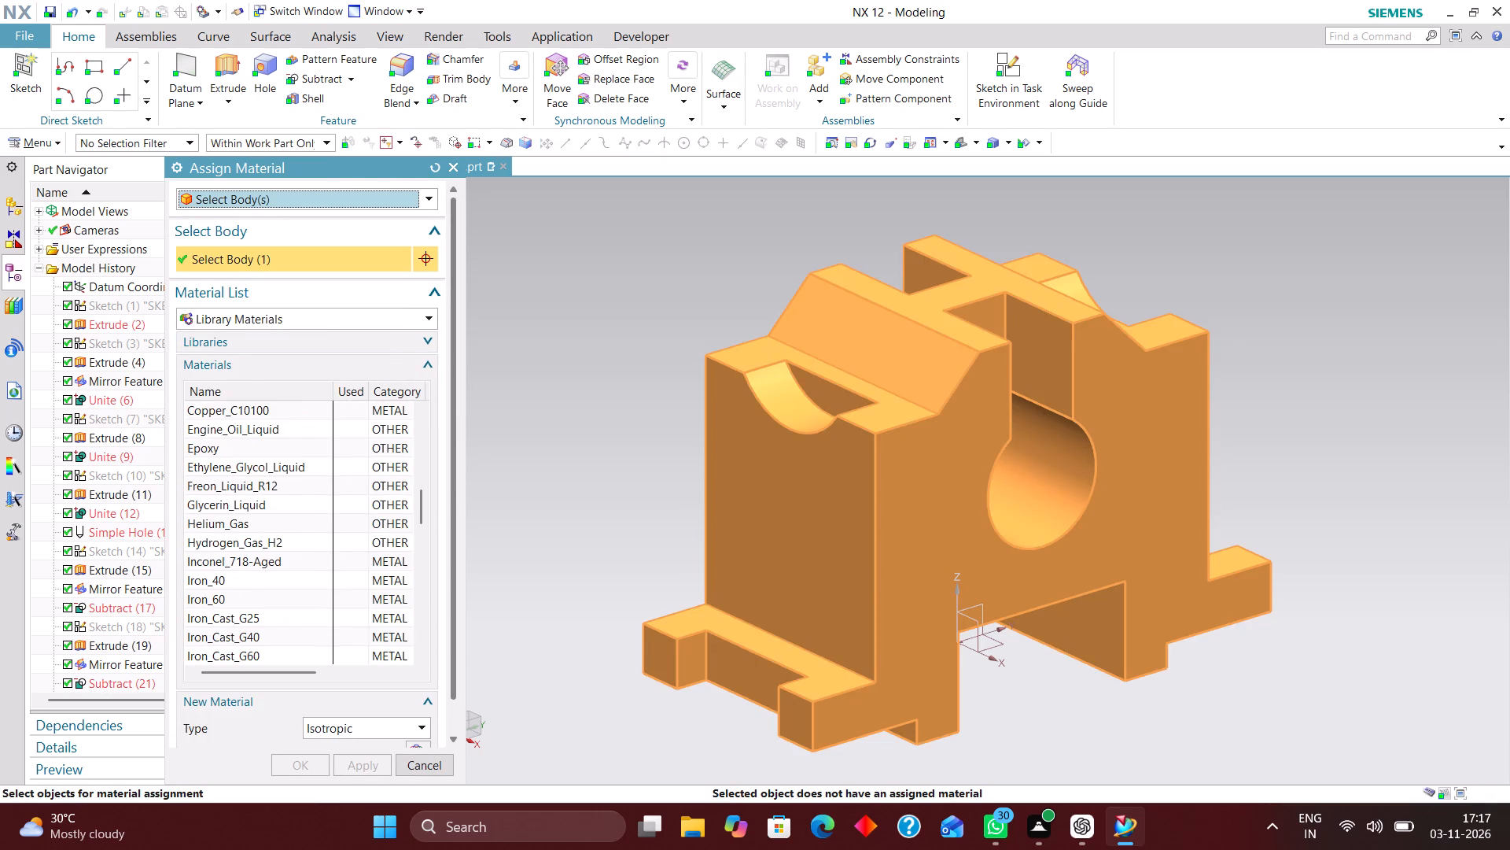
scroll(264, 554, down, 1)
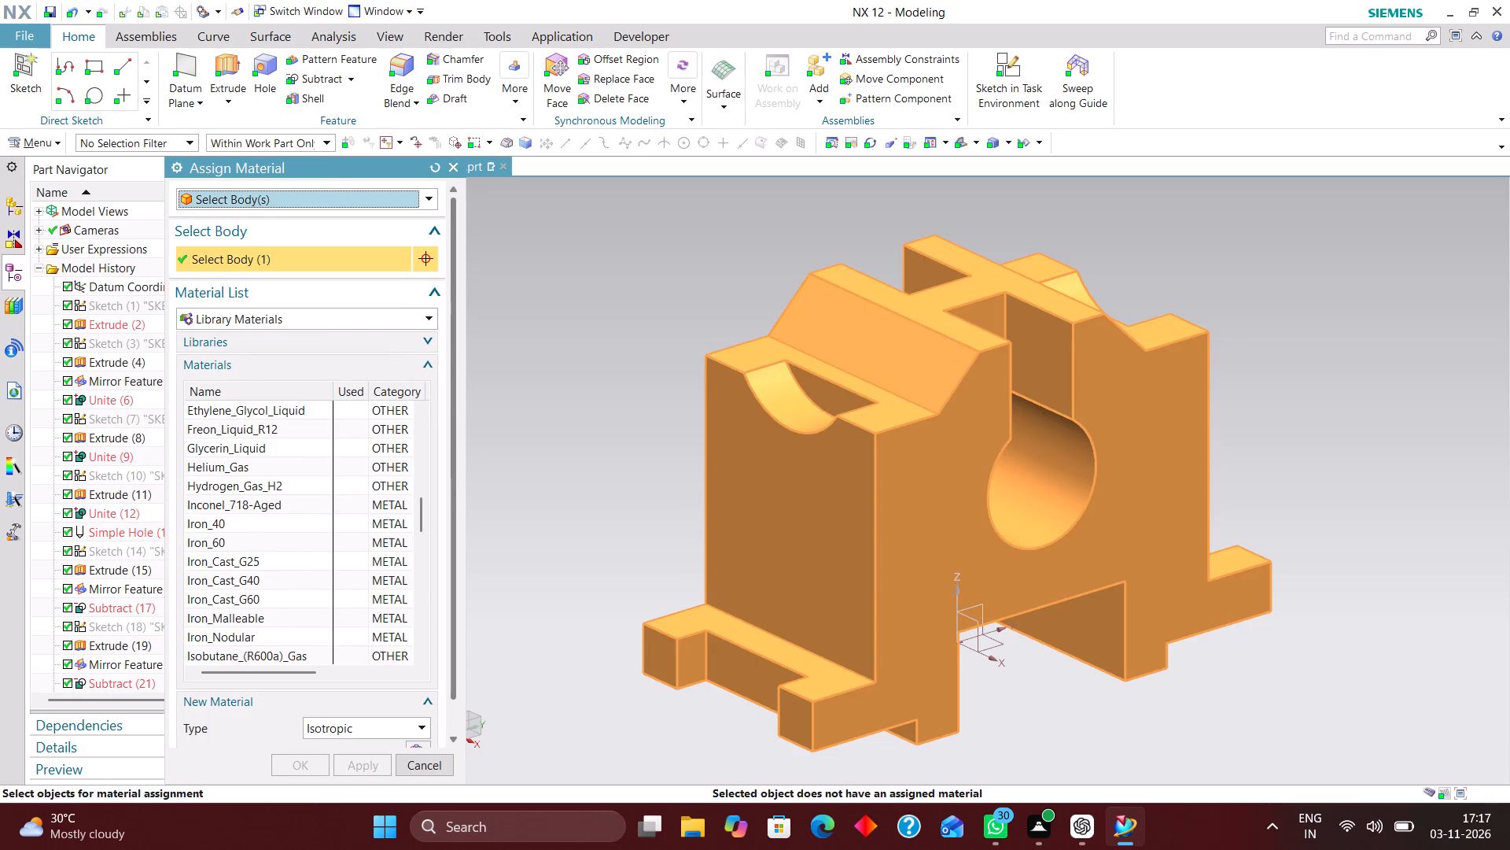
click(224, 545)
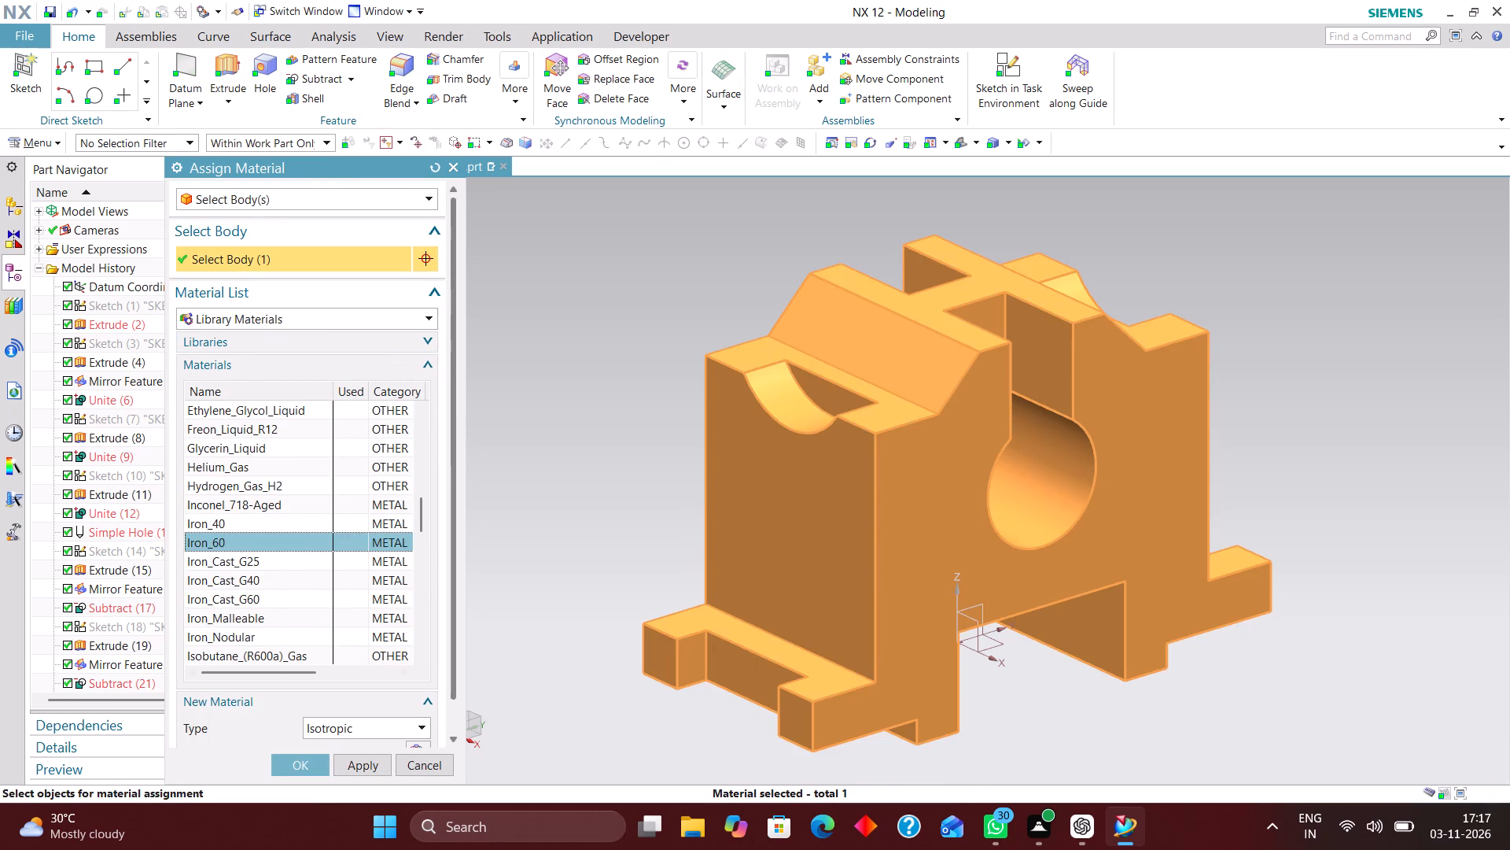
click(307, 763)
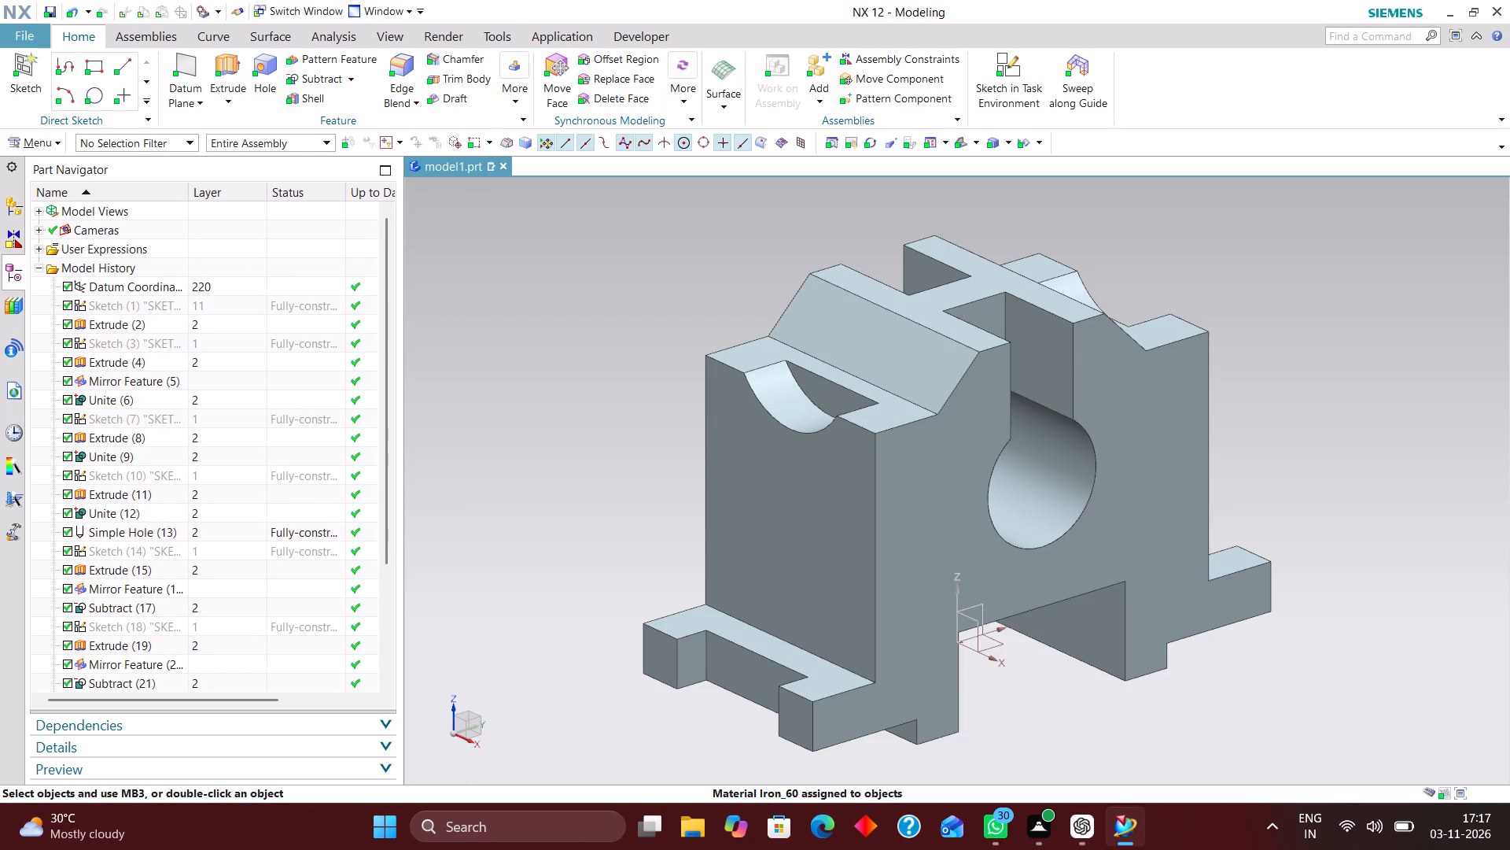
In the part's properties, enable Update Data on Save for the weight and update the weight data immediately.
click(56, 139)
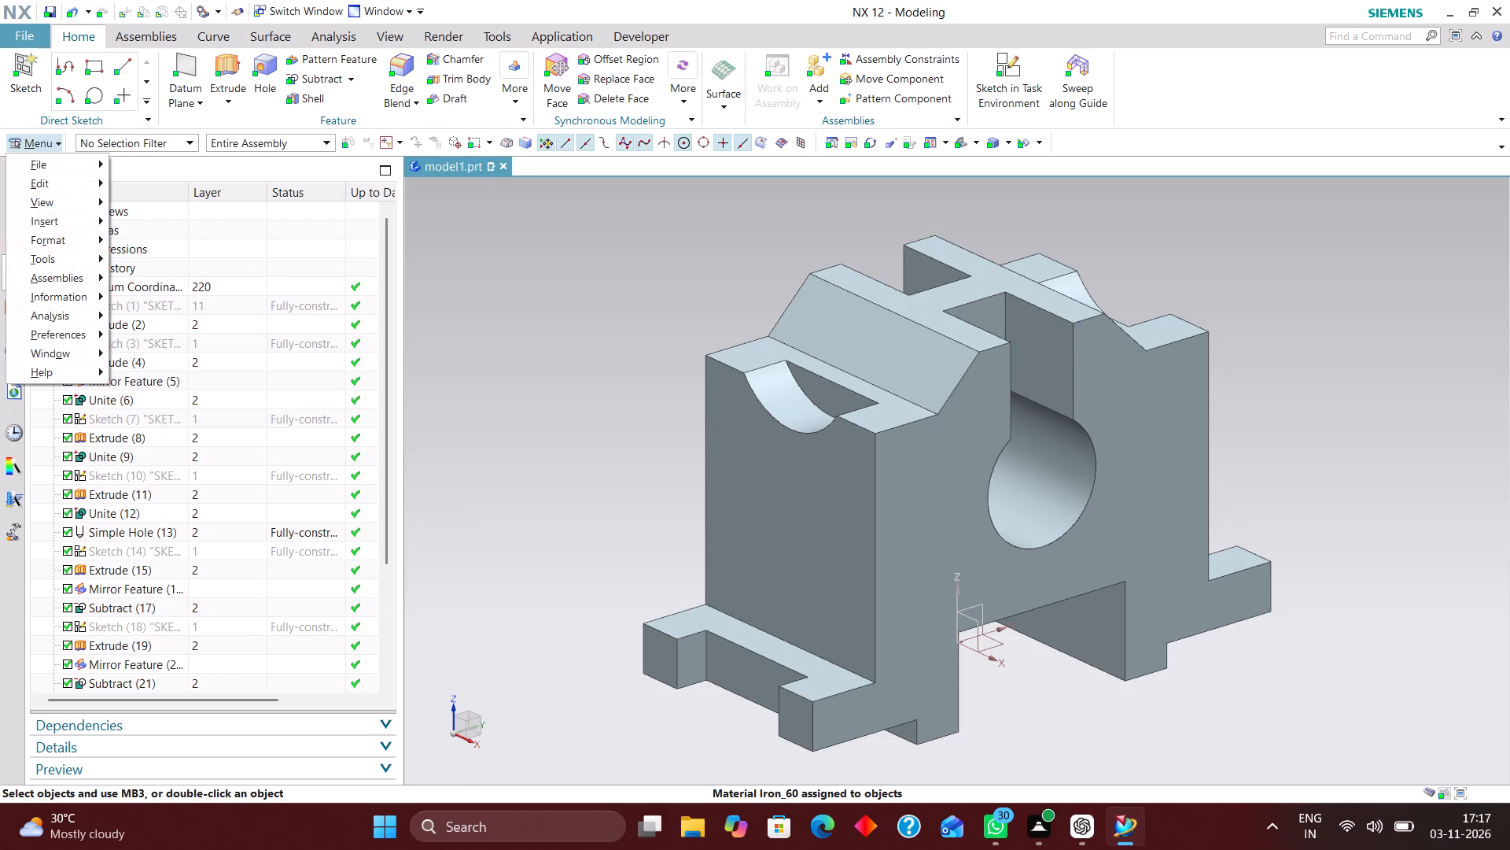
click(52, 162)
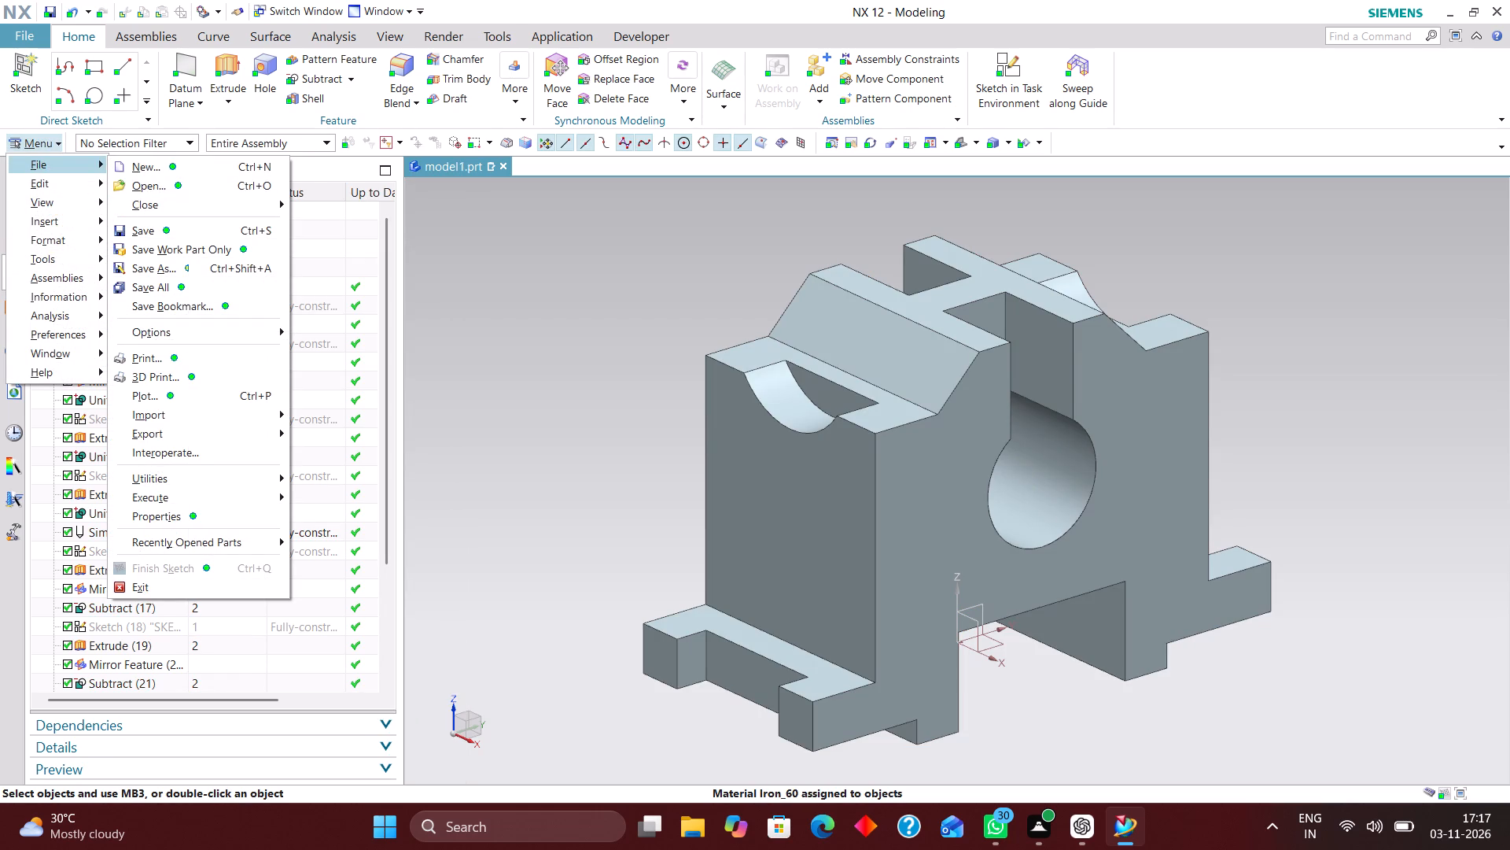
click(149, 517)
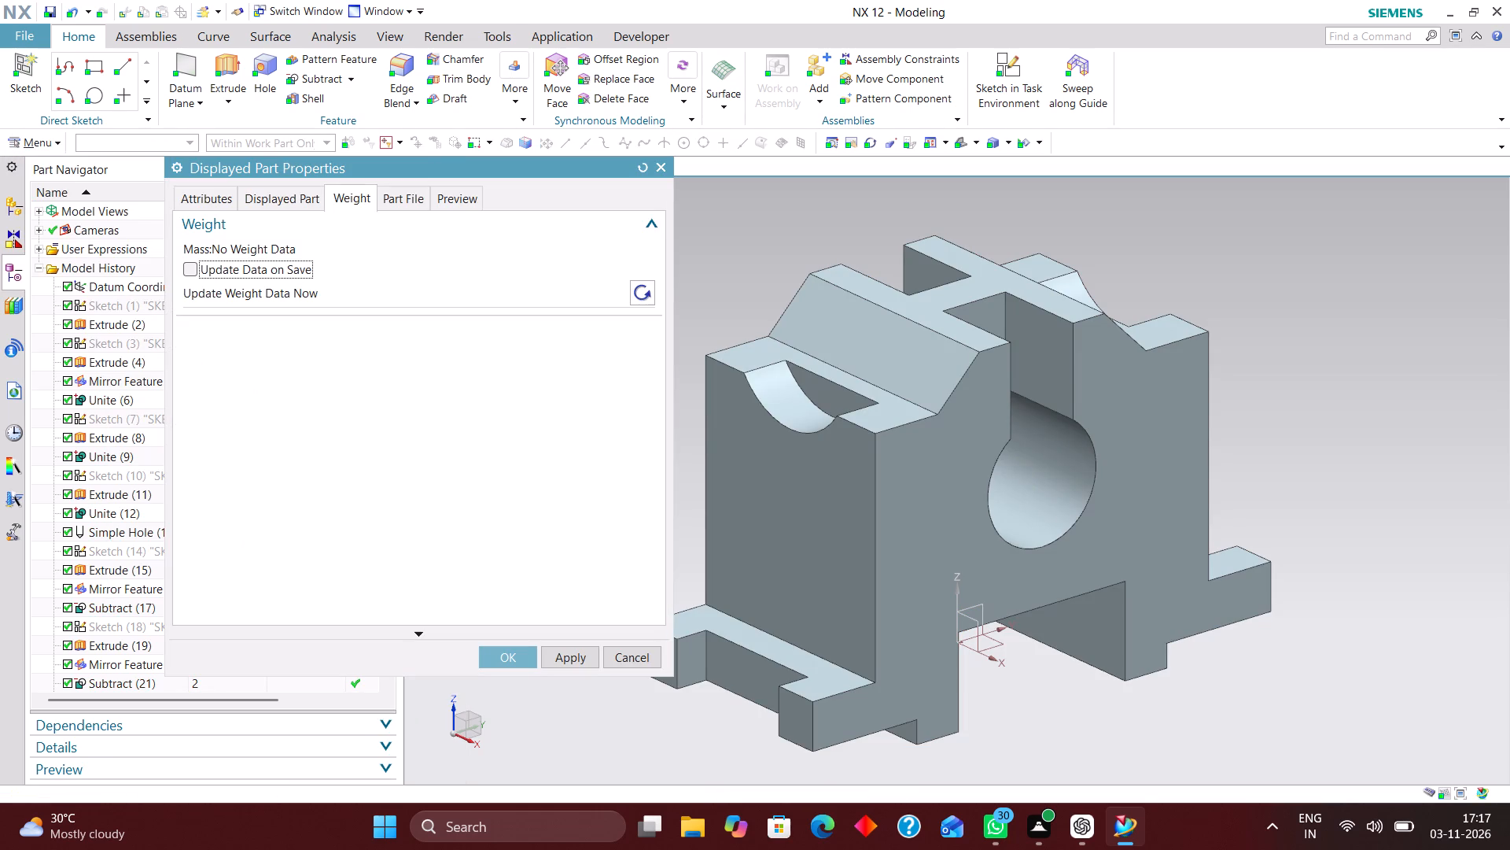
click(190, 270)
click(637, 294)
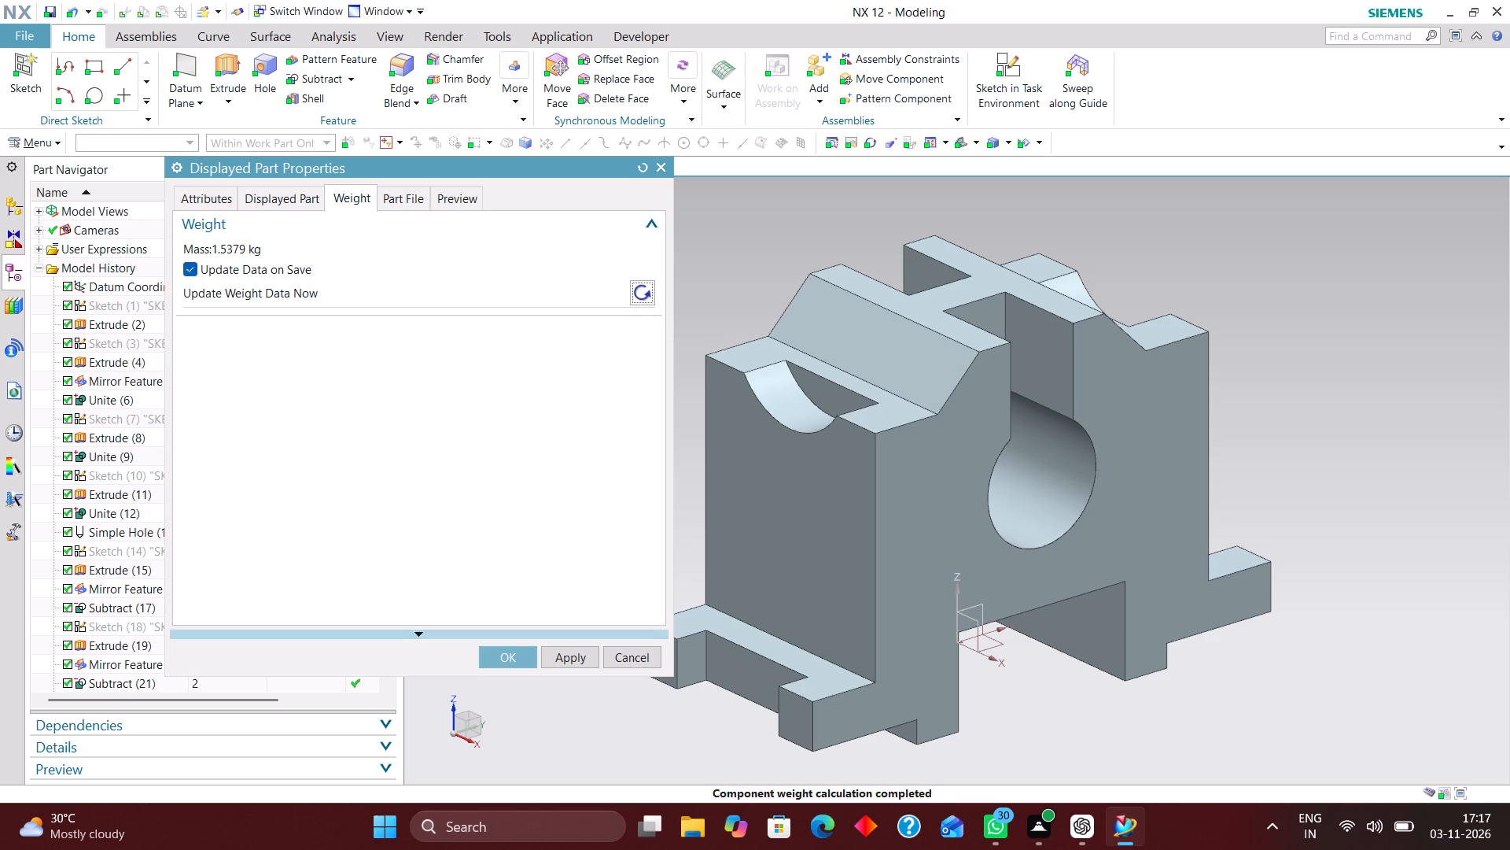
click(522, 652)
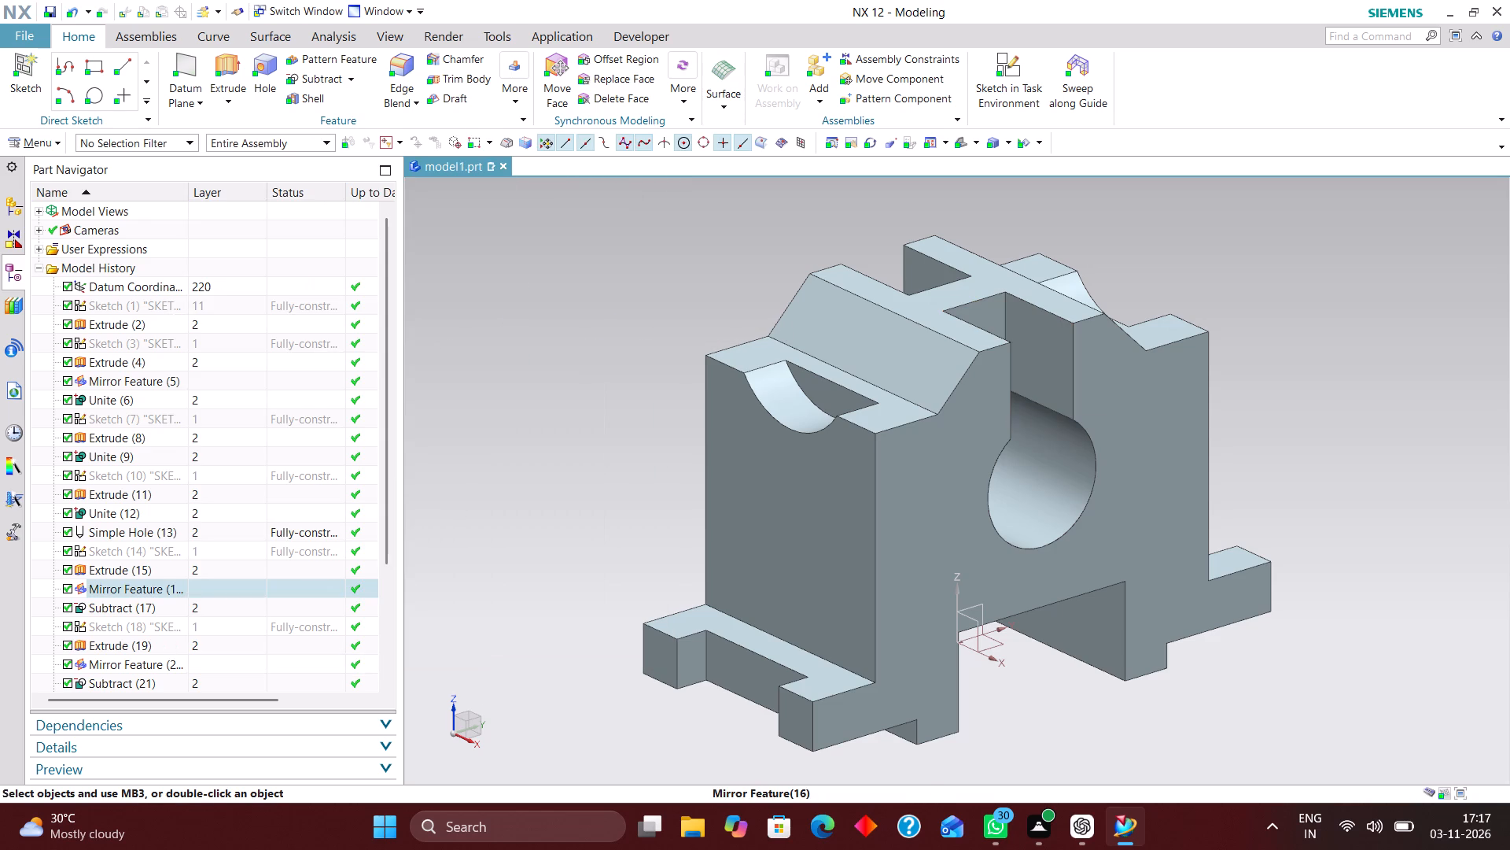
Create a new group containing the fixture's solid body, keeping the default name and group display properties.
click(50, 140)
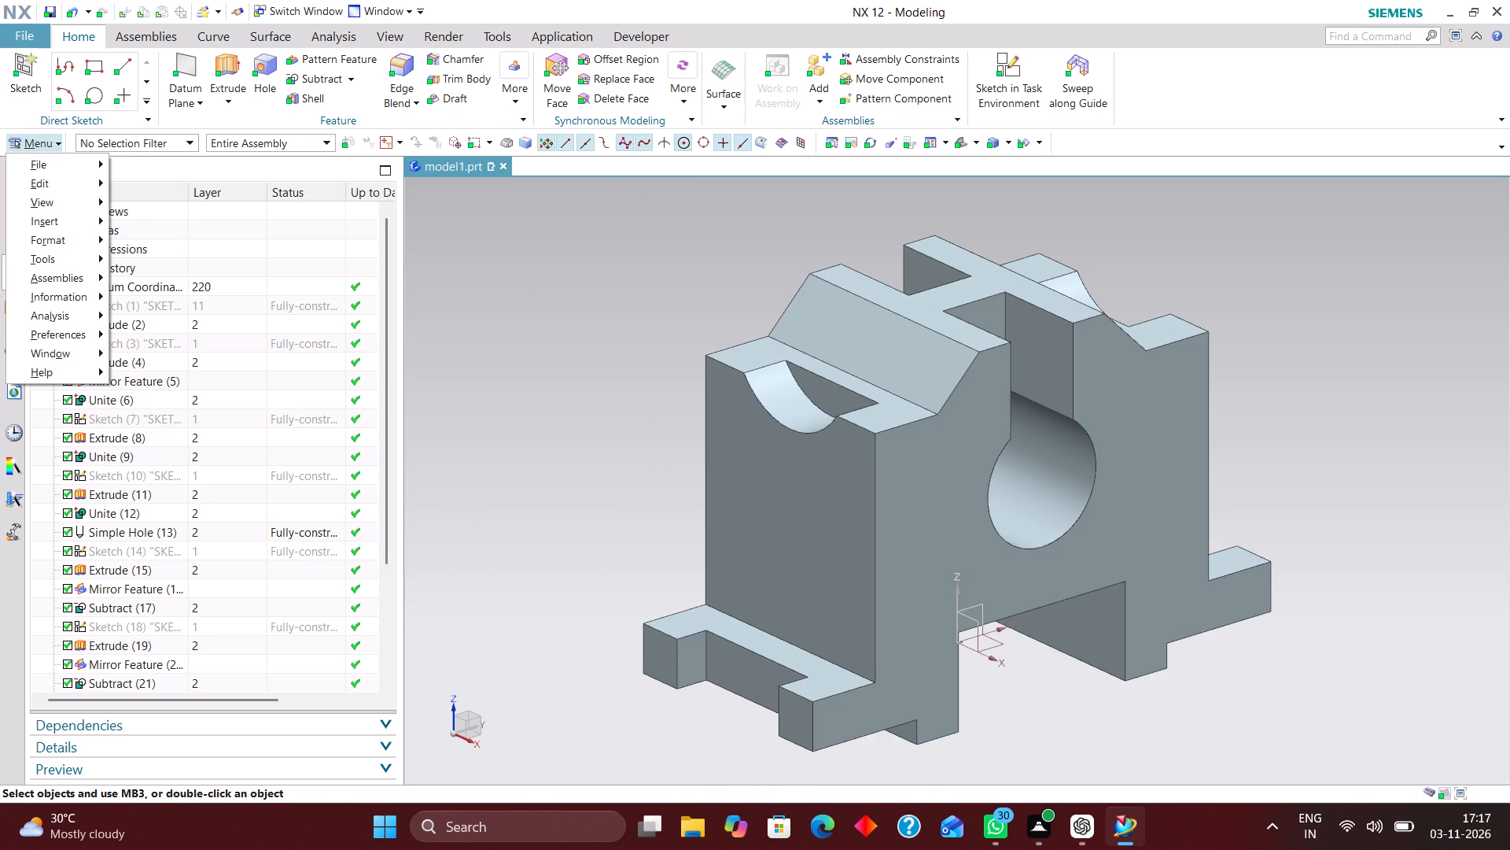
click(66, 170)
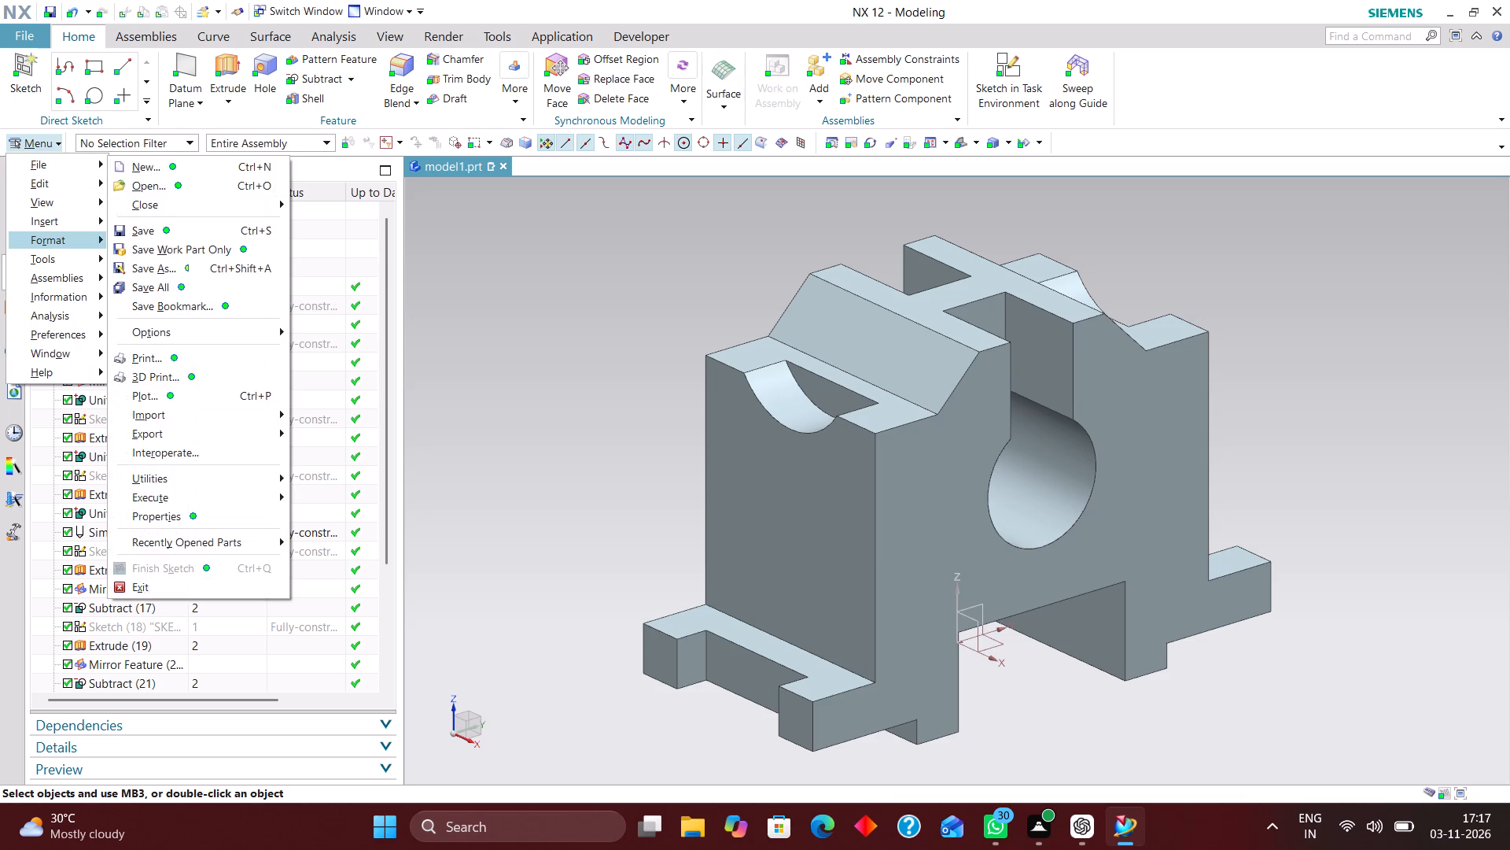
click(63, 238)
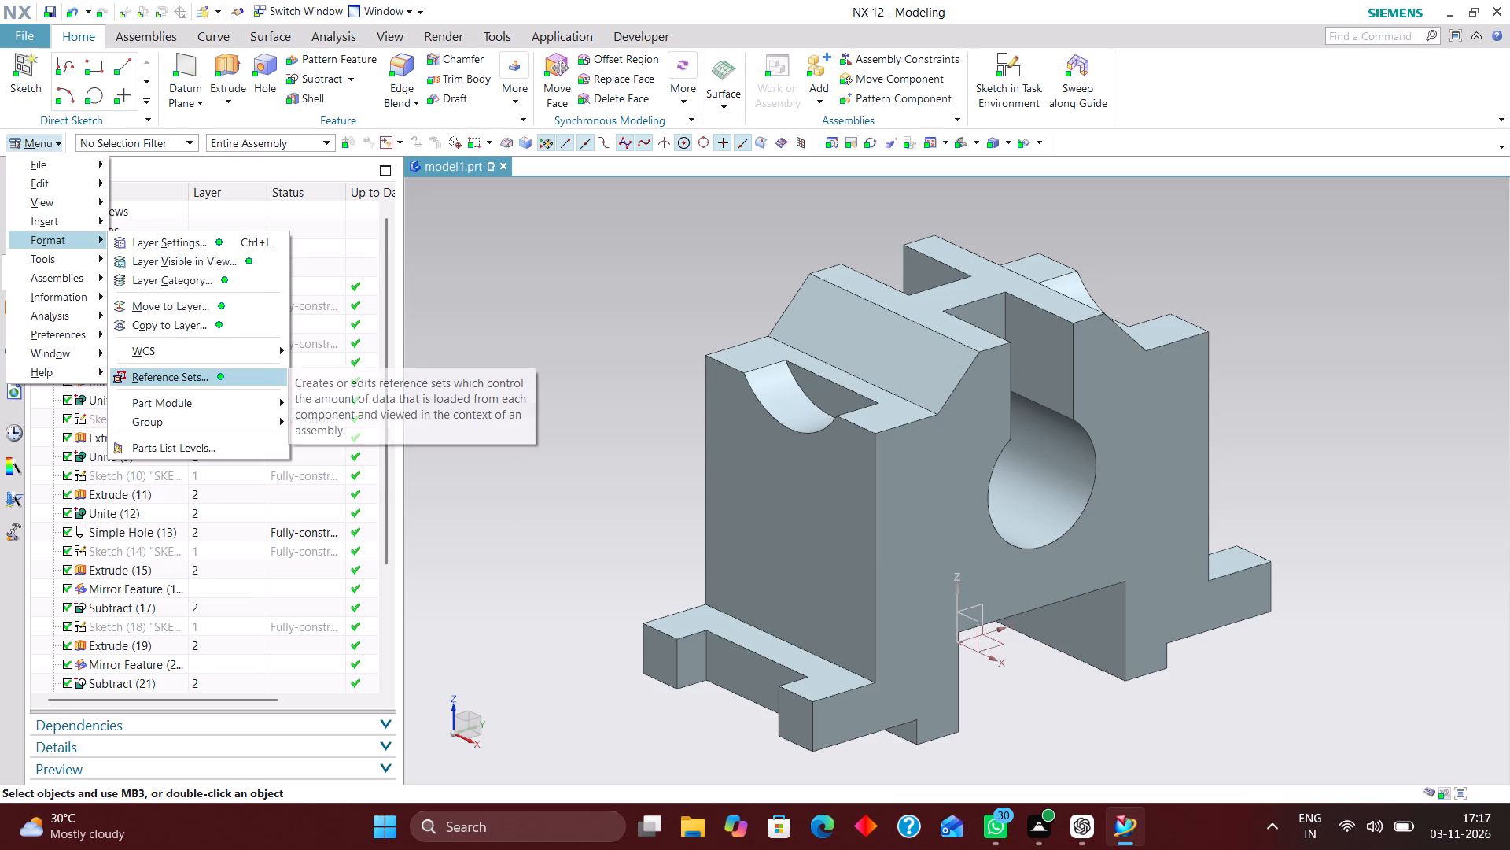
click(178, 418)
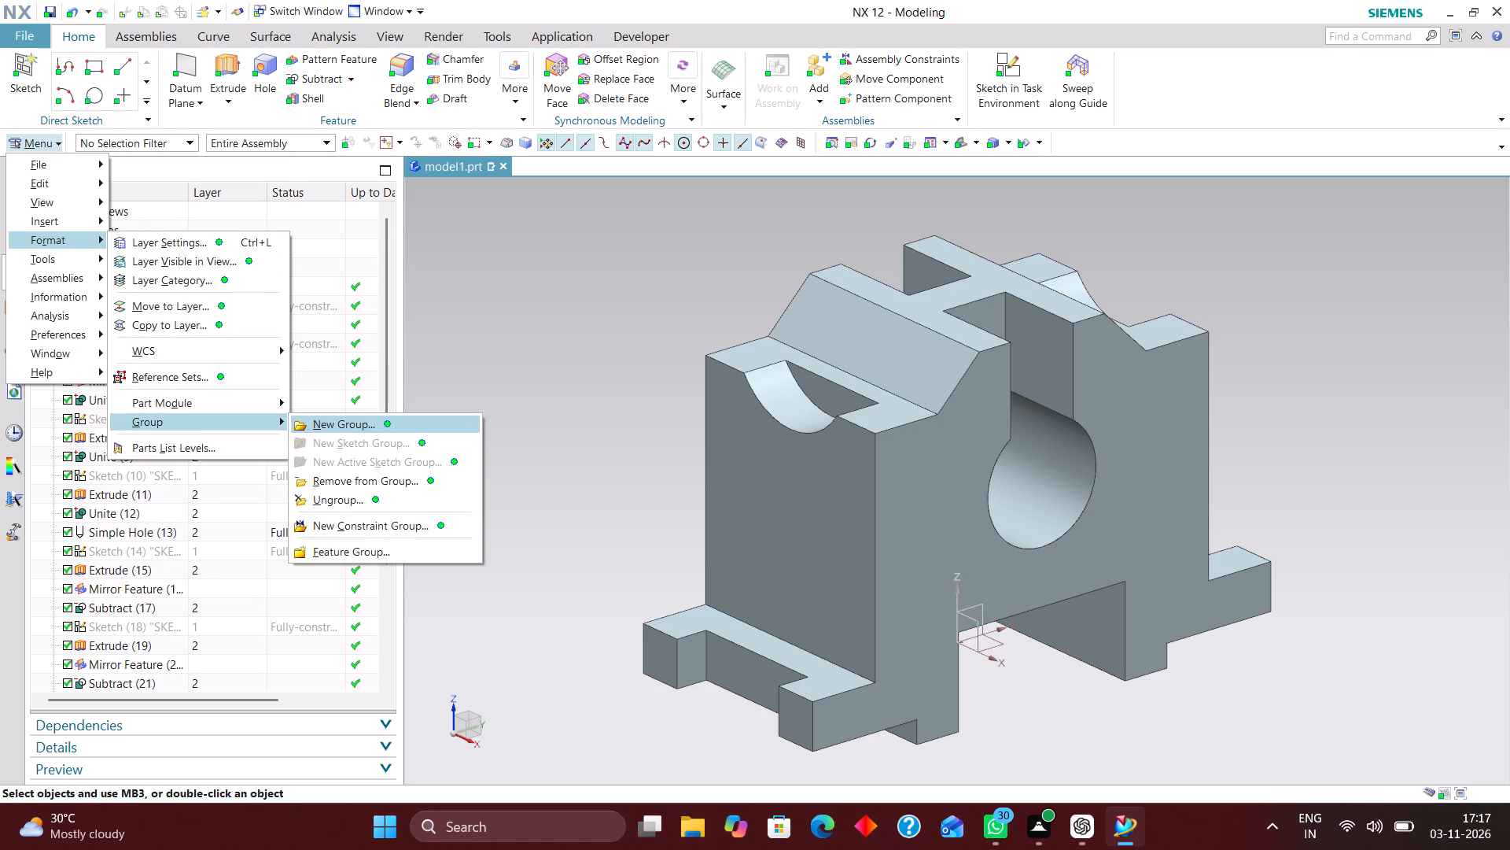
click(397, 427)
click(806, 460)
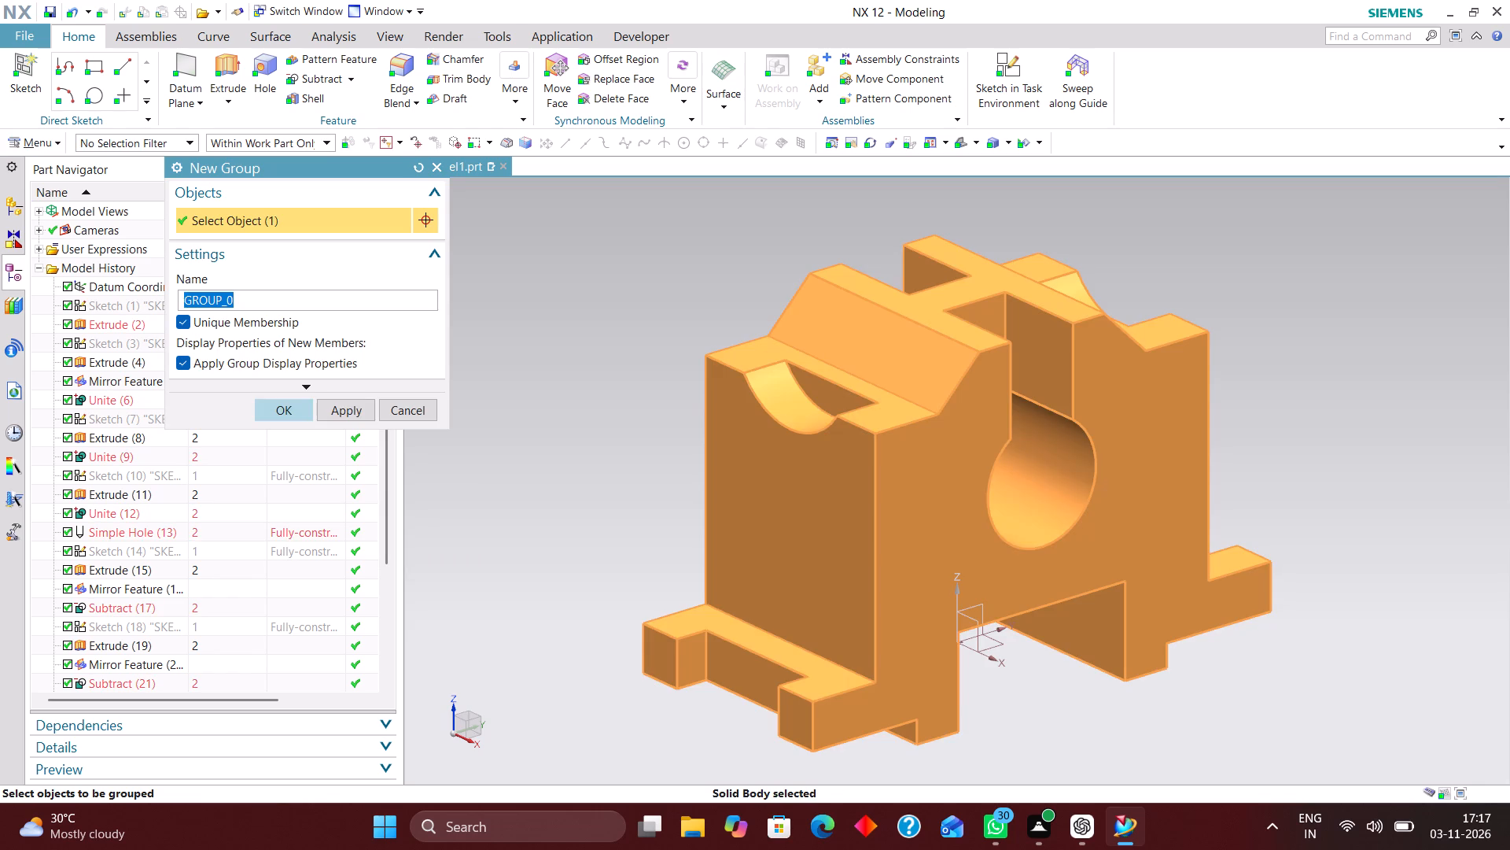
click(284, 408)
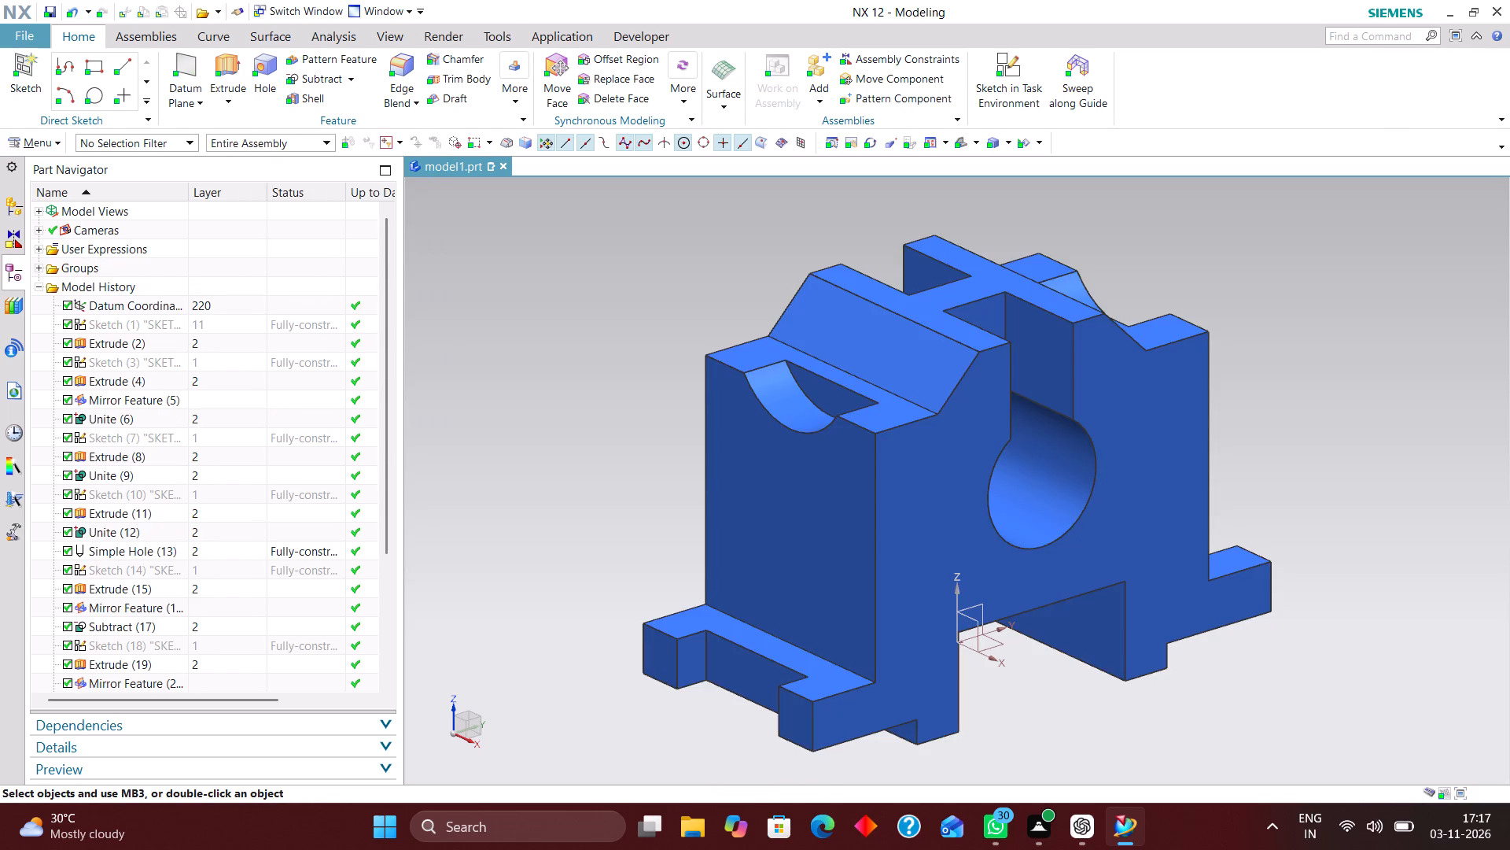
Set up Part Cleanup with every Serious Delete option enabled, from Delete Unused Expressions through Delete Part Family Data.
click(31, 141)
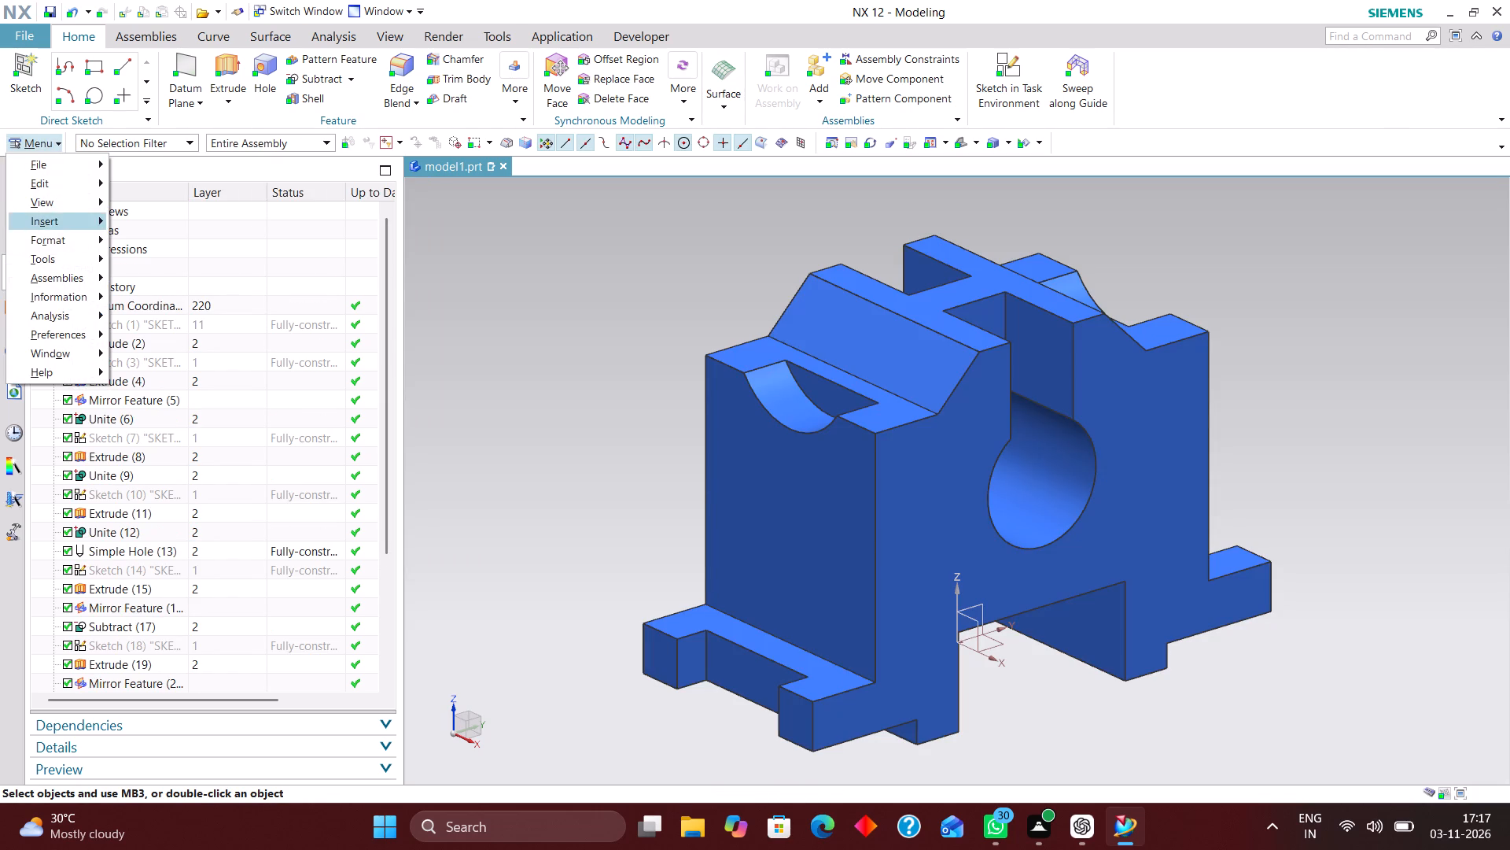
click(53, 164)
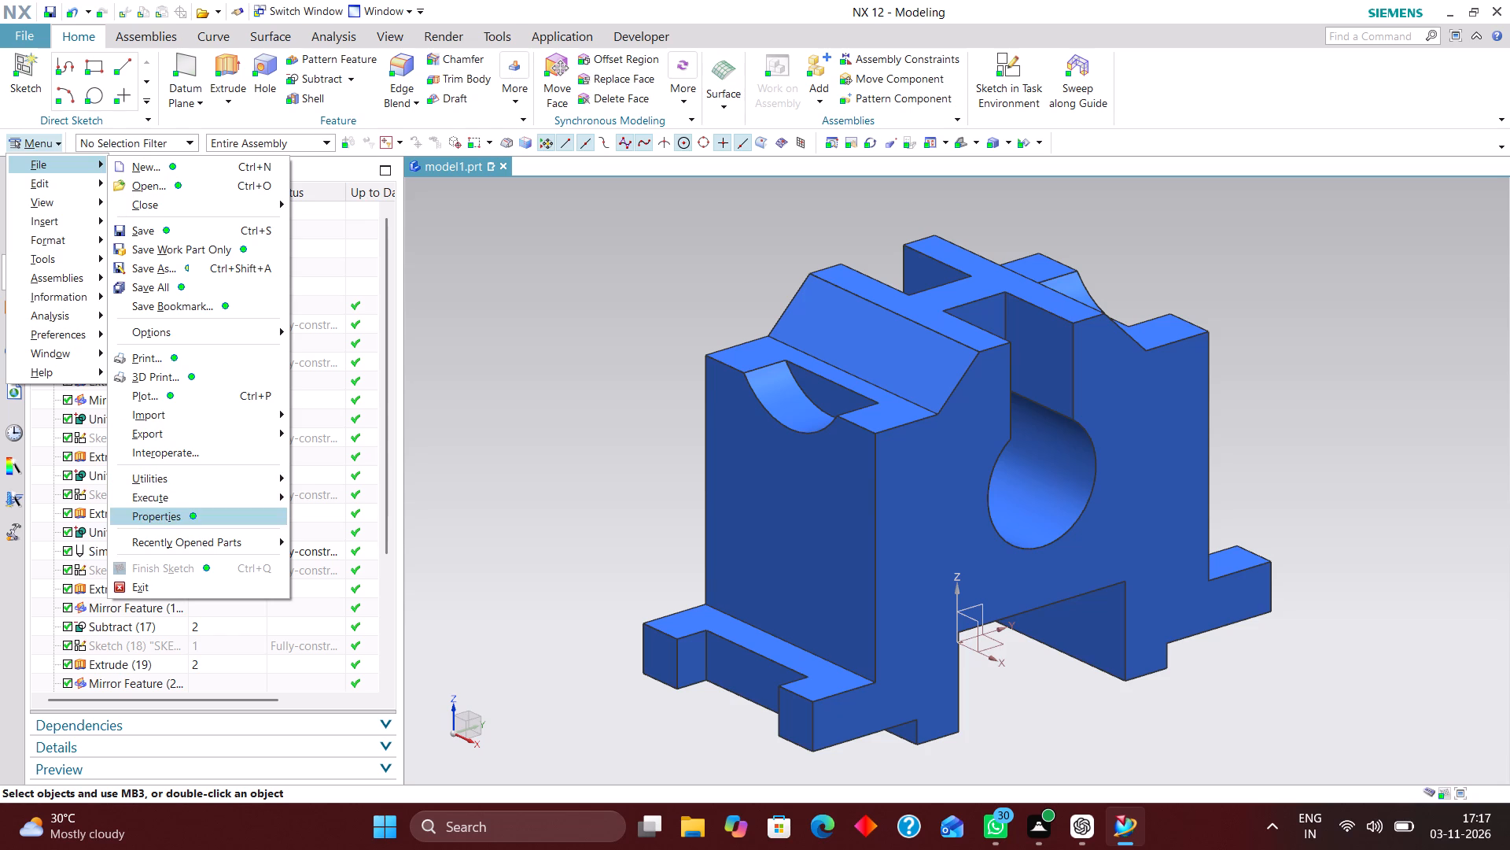
click(193, 475)
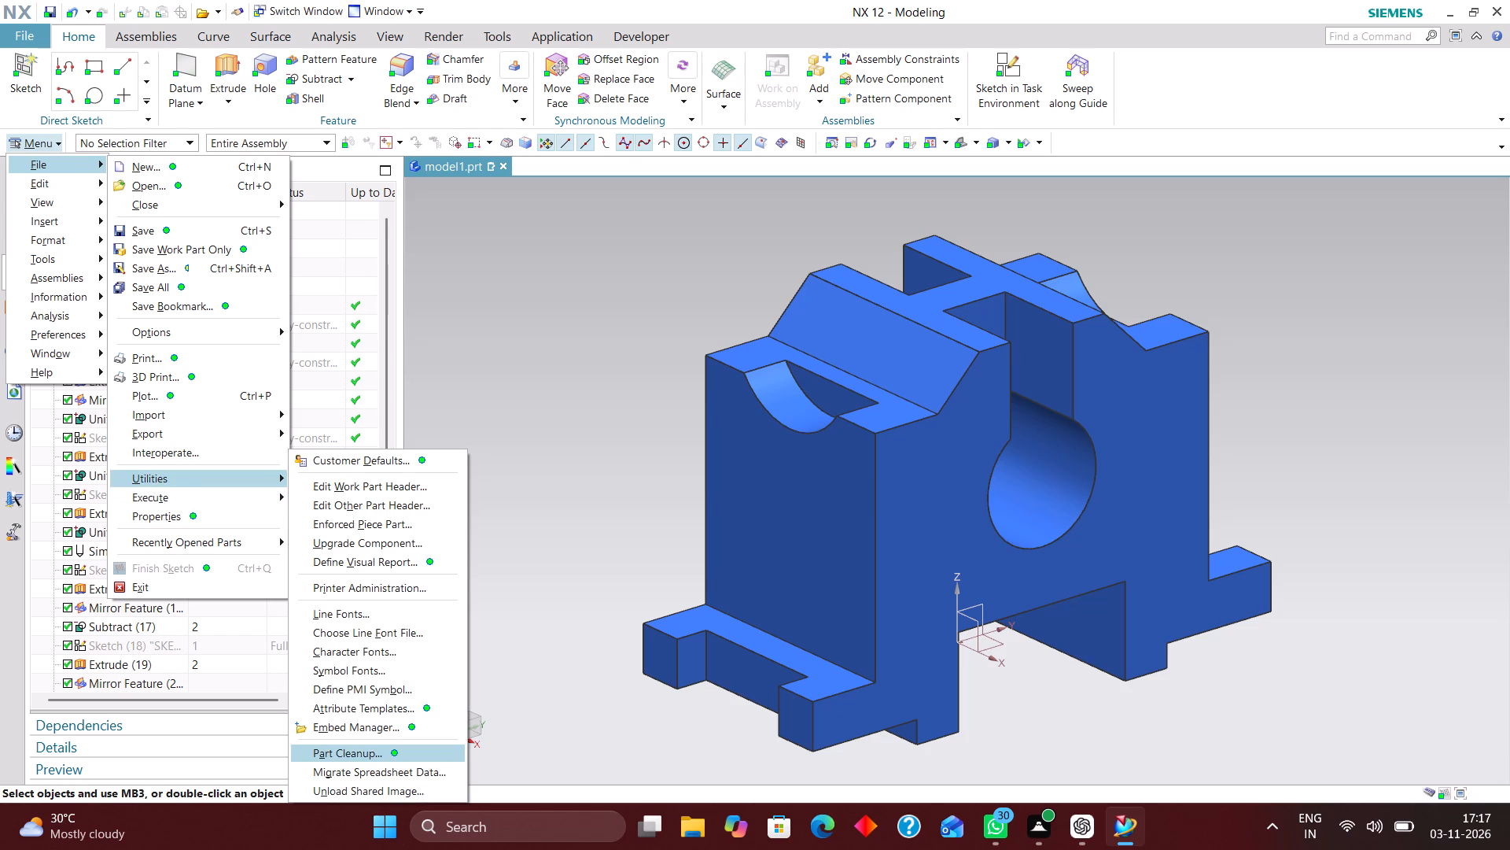
click(377, 749)
scroll(222, 496, down, 4)
click(218, 552)
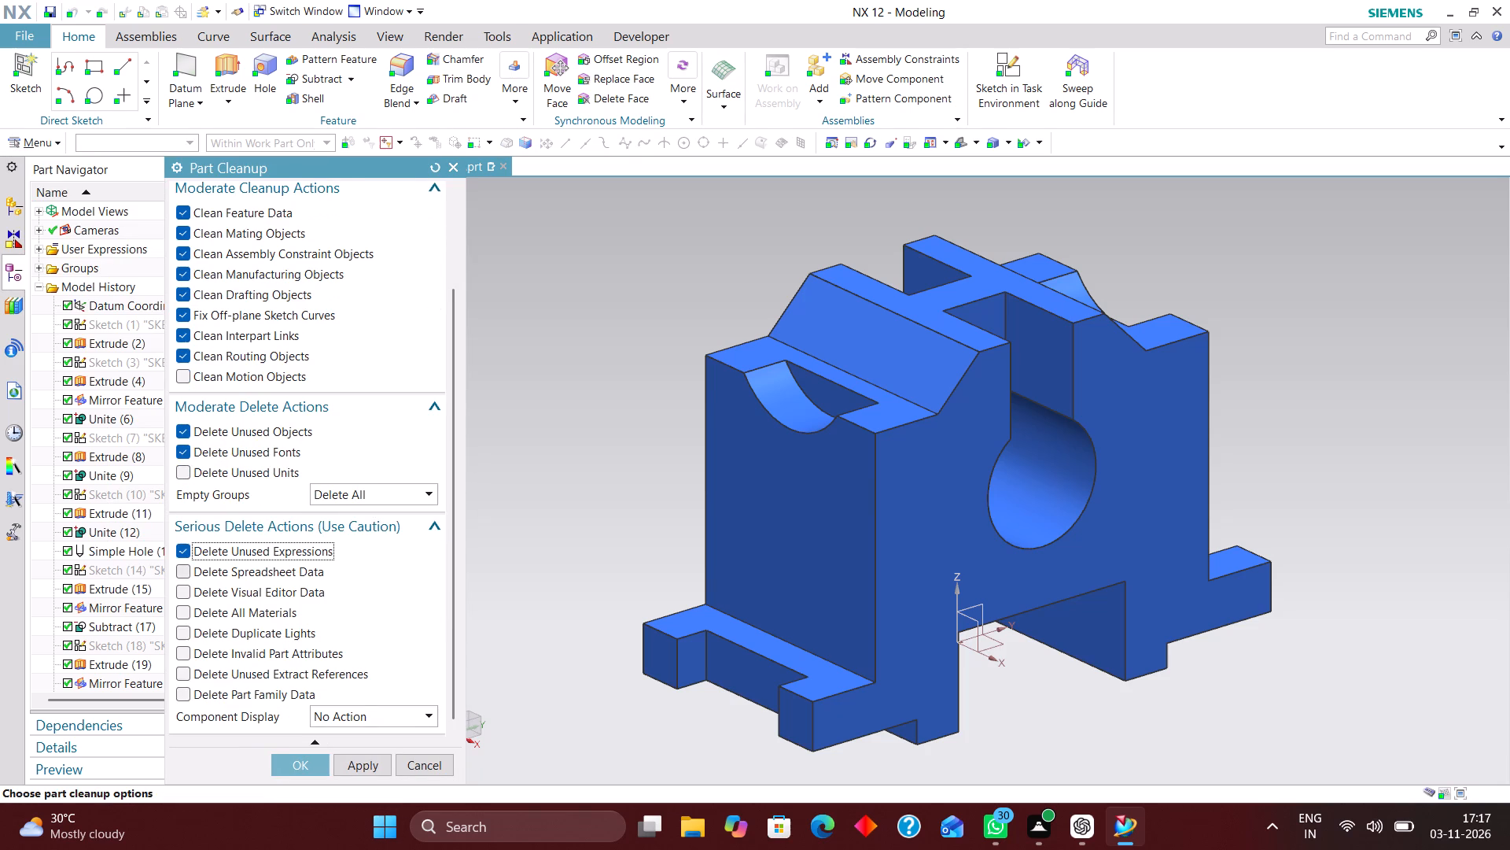
click(228, 576)
click(226, 588)
click(226, 606)
click(226, 630)
click(226, 649)
click(226, 669)
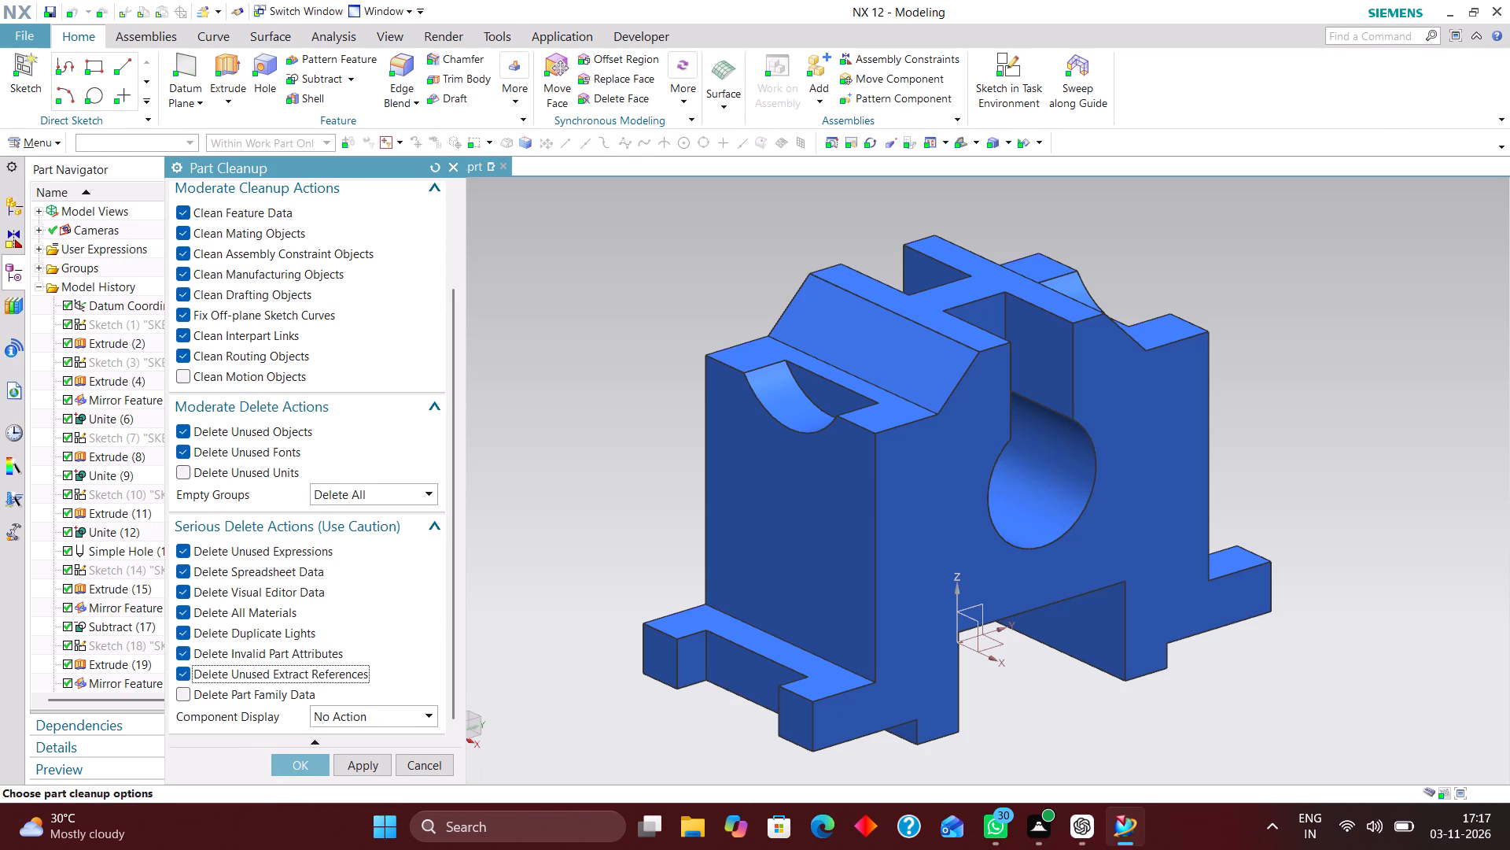
click(226, 691)
Add Delete Unused Units, set Component Display to Remove All Changes, and run the part cleanup, accepting deletion of spreadsheets and visual editor data.
click(206, 475)
click(406, 718)
click(385, 775)
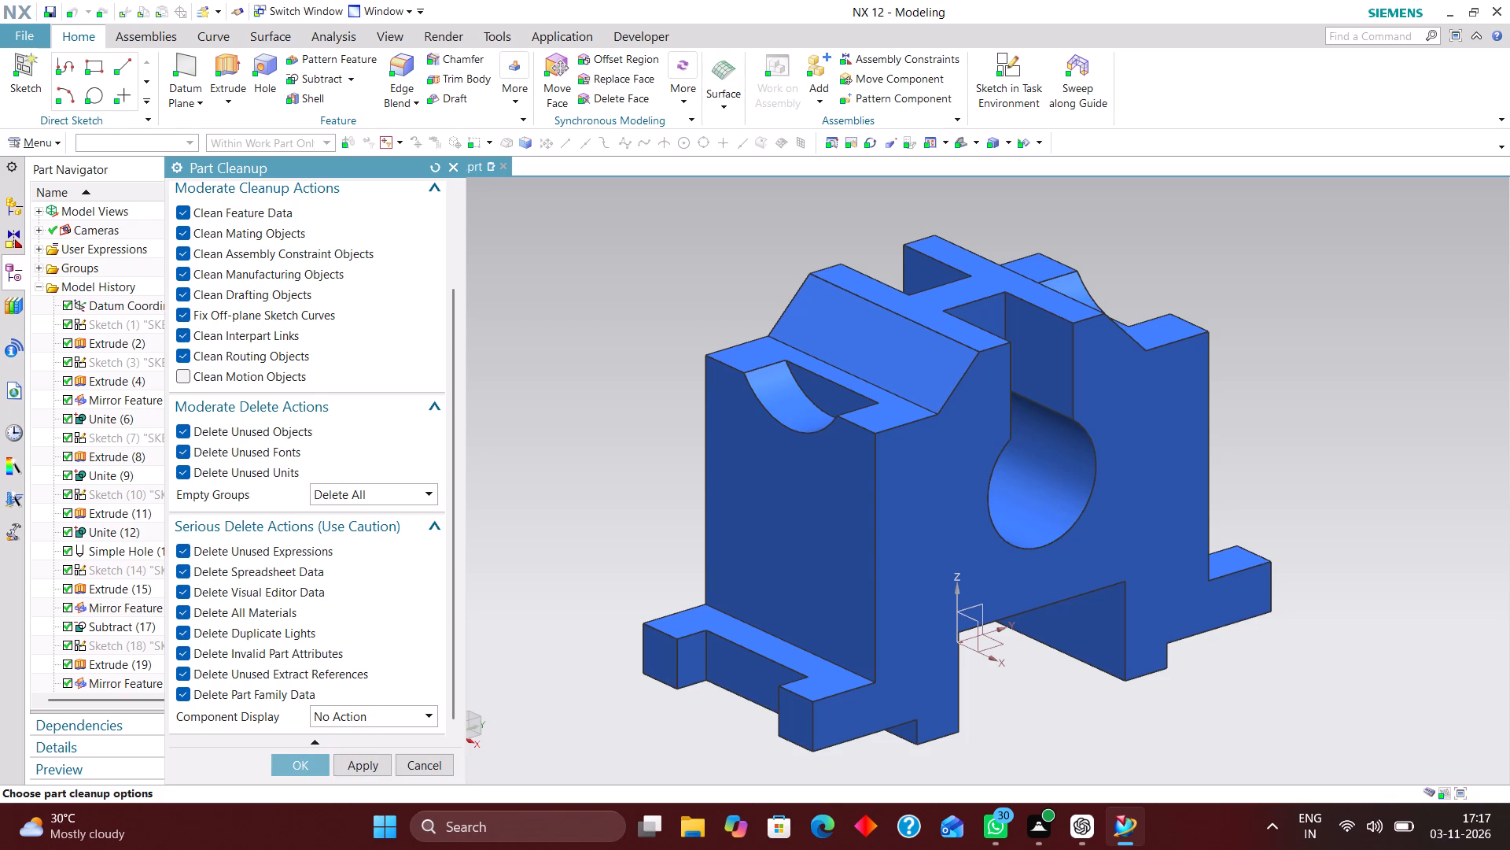
click(317, 760)
click(591, 466)
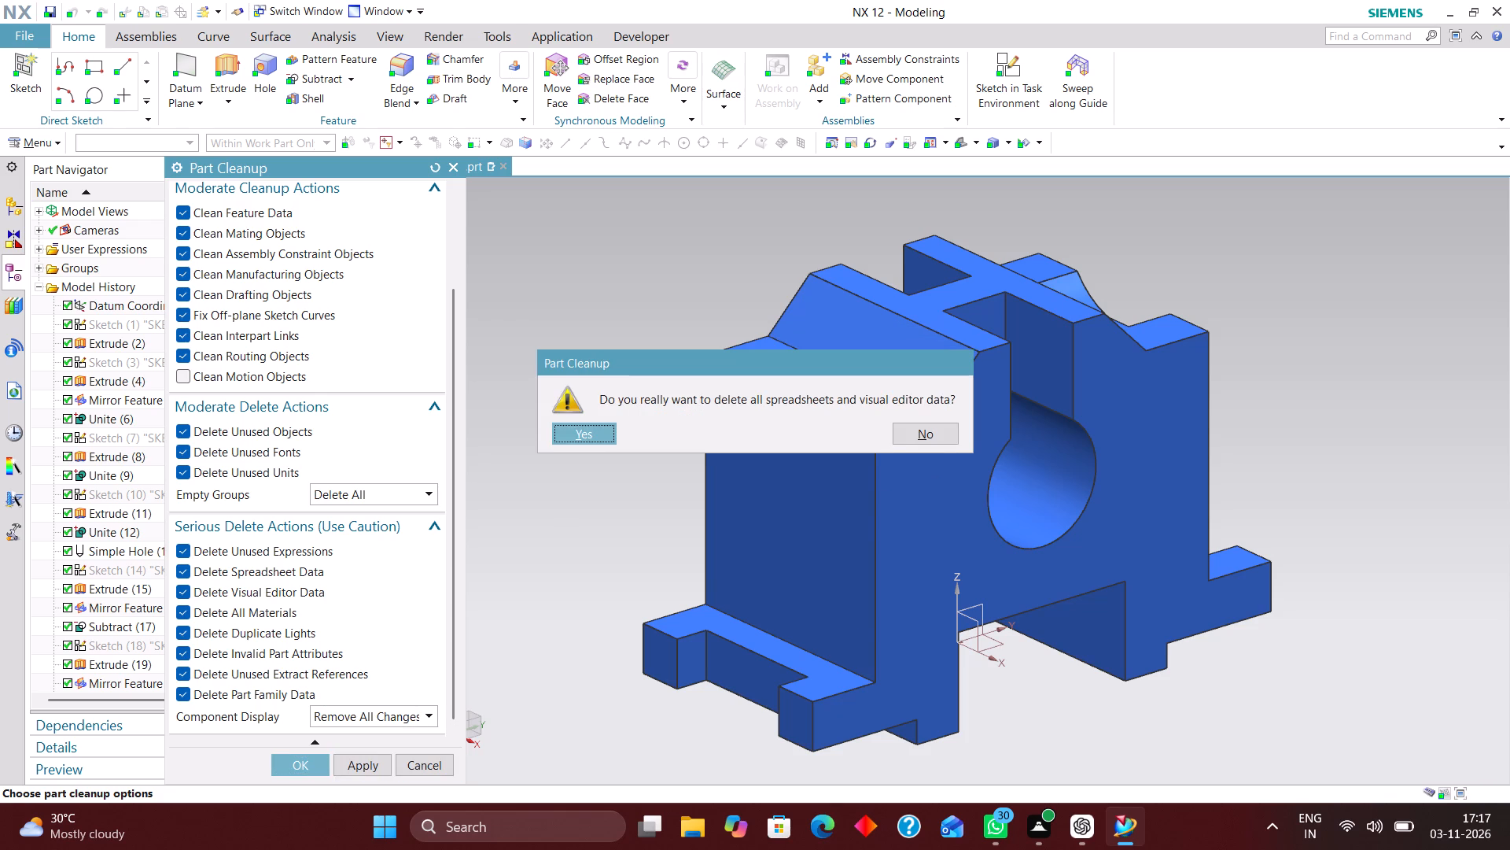
click(600, 446)
click(591, 438)
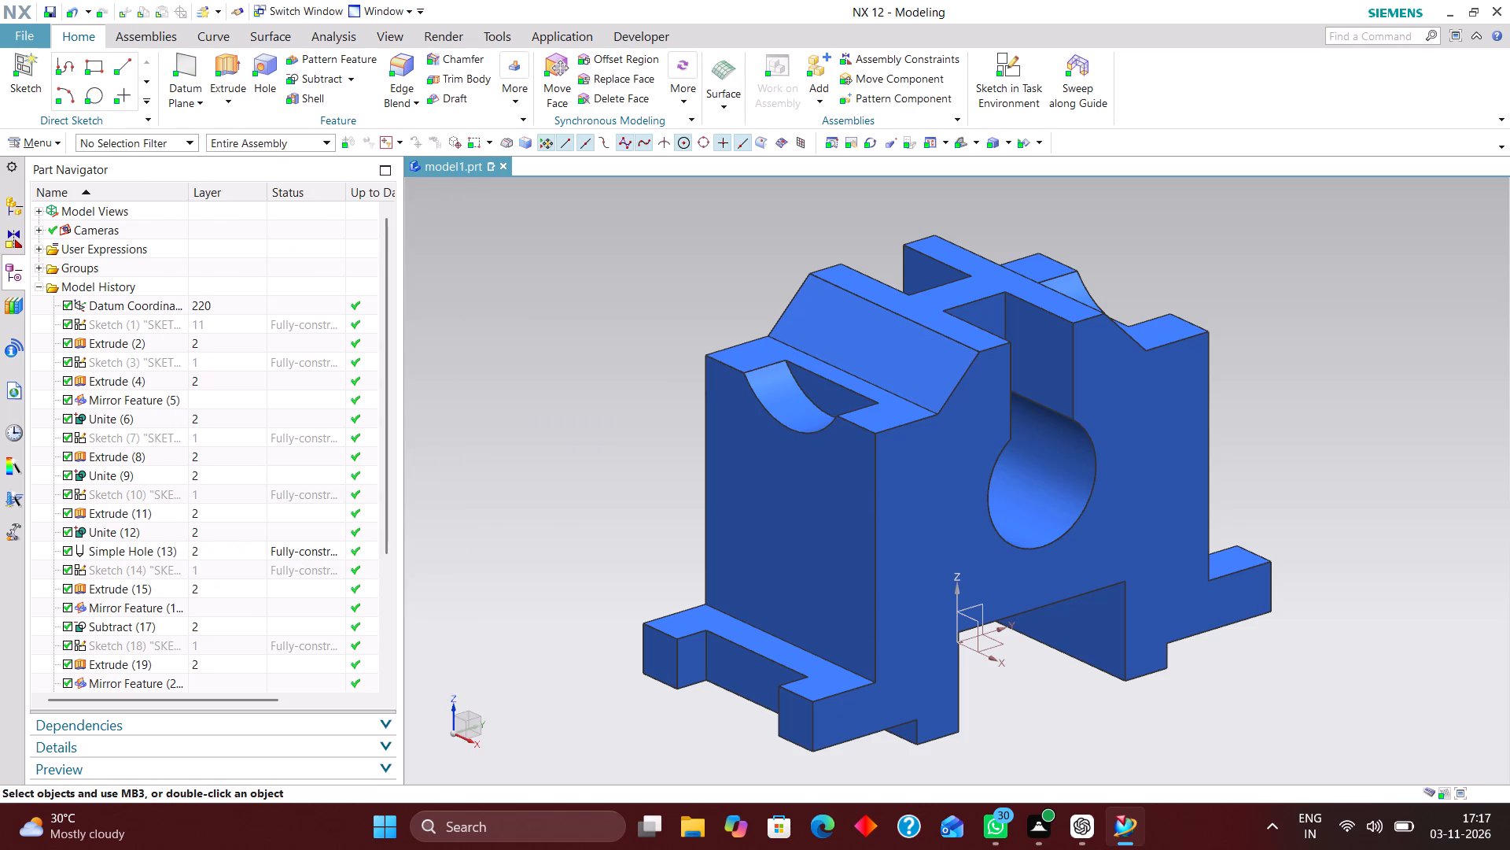
Add a new reference set containing the fixture's solid body, keeping the default name.
click(62, 151)
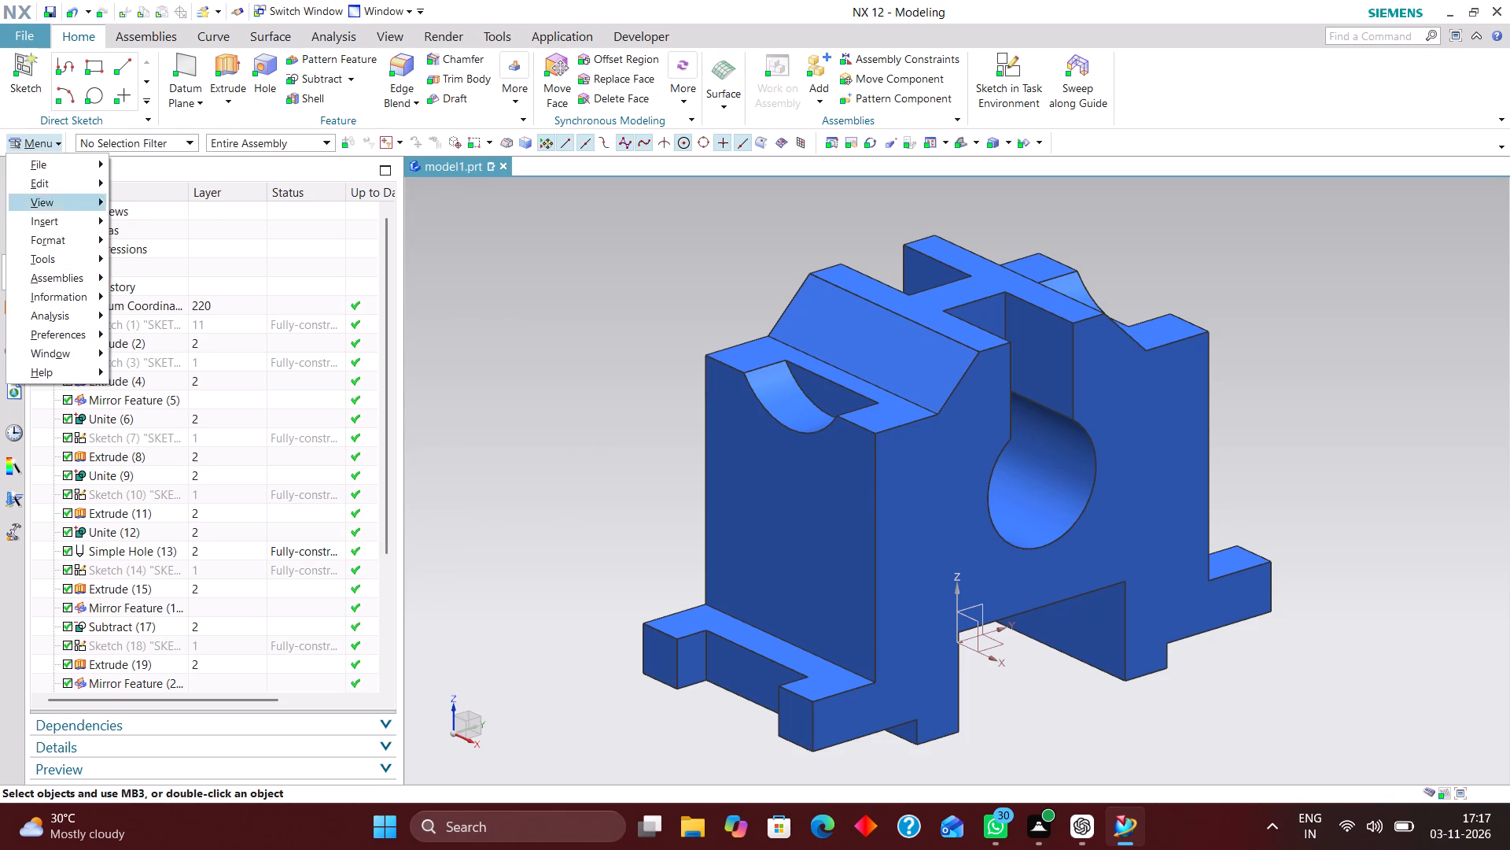
click(78, 235)
click(210, 376)
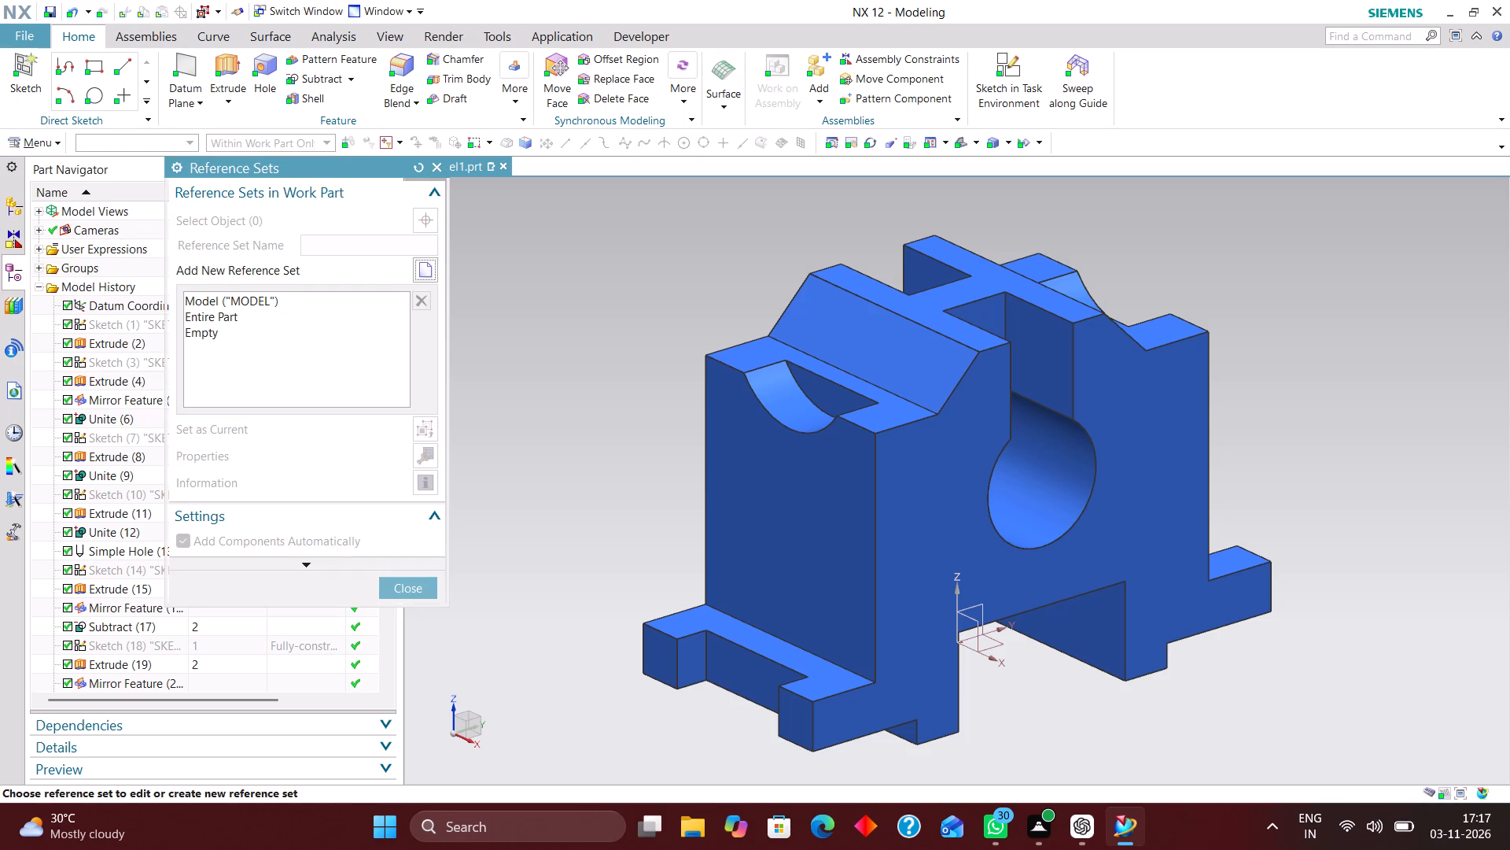
click(425, 269)
click(846, 481)
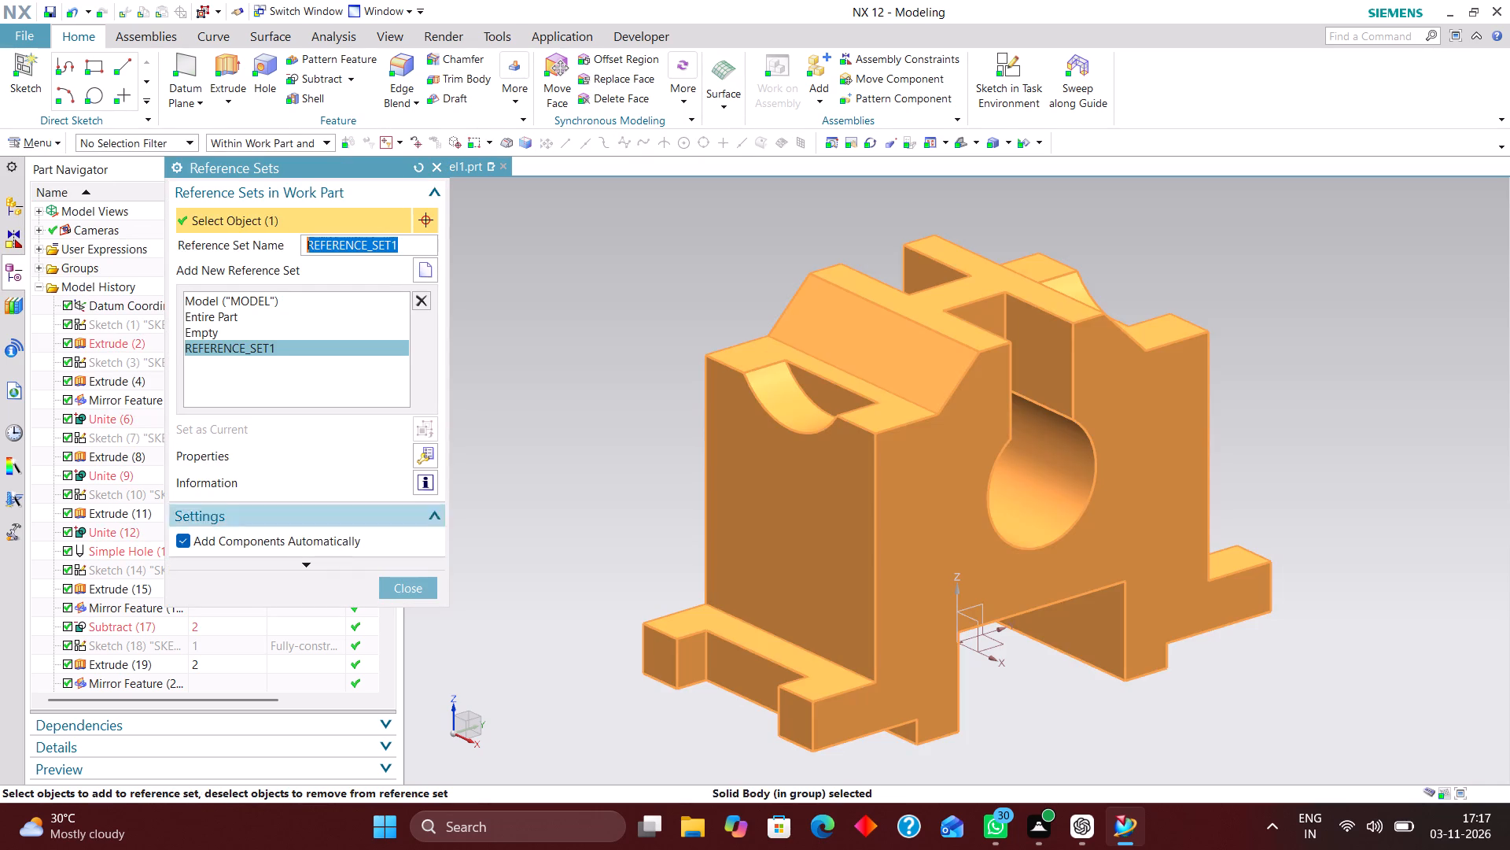
click(425, 590)
Define the fixture's solid body as a Product Interface object, using the Automatic object type.
click(53, 146)
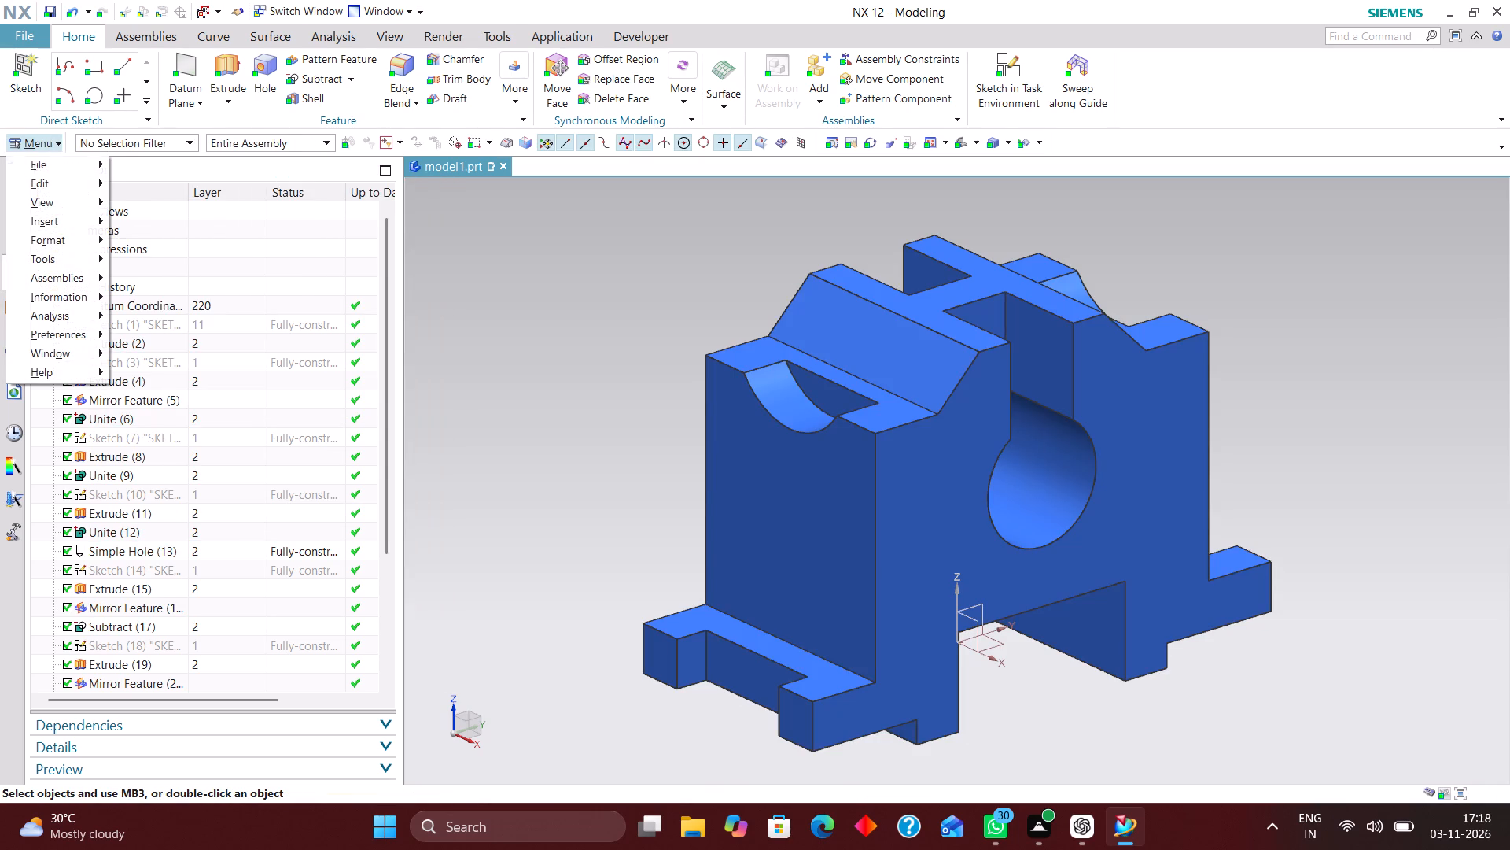
click(51, 162)
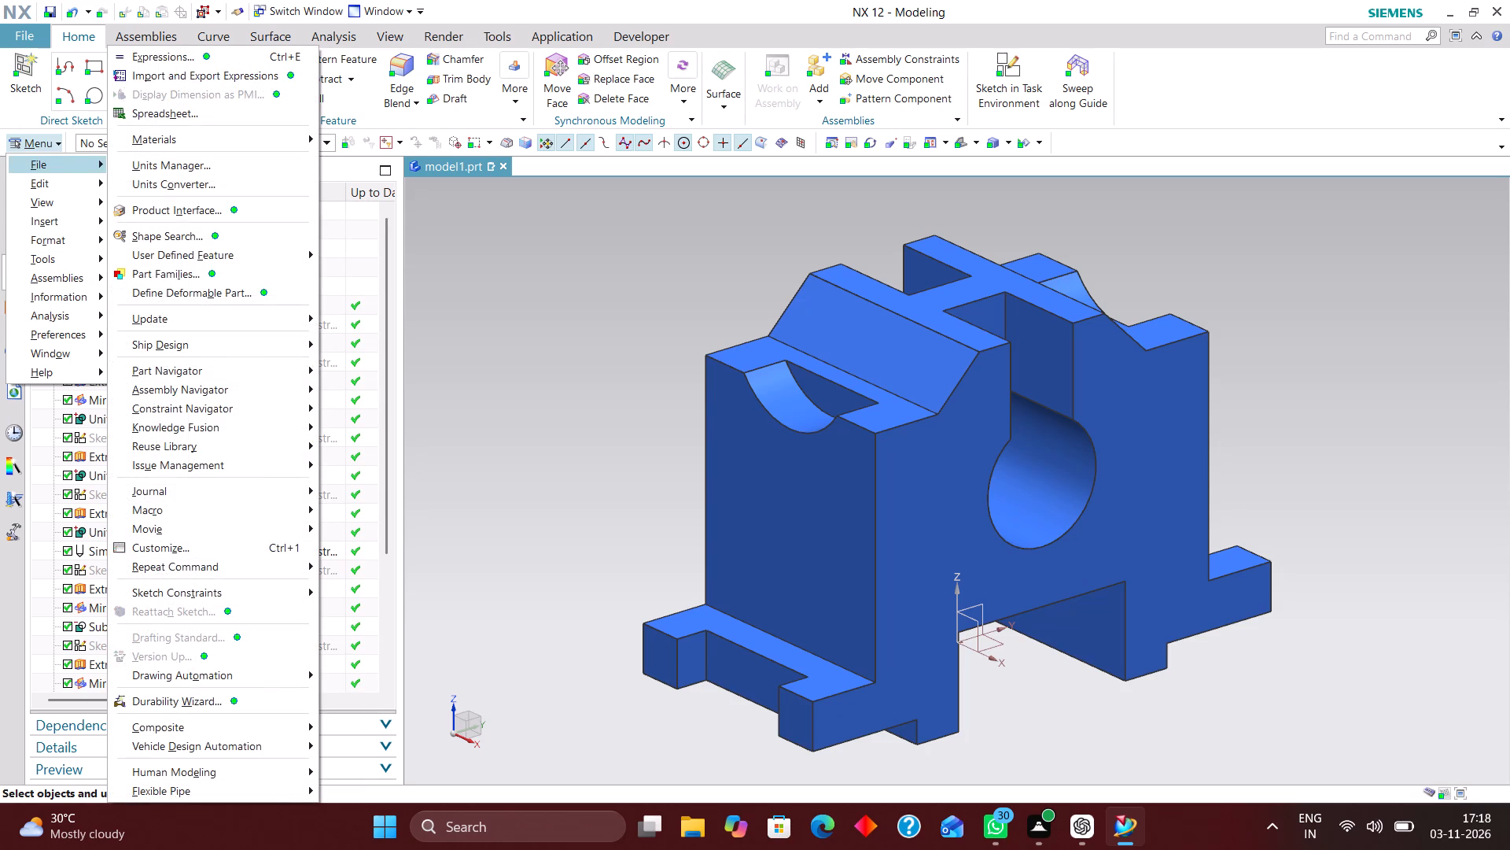
click(71, 265)
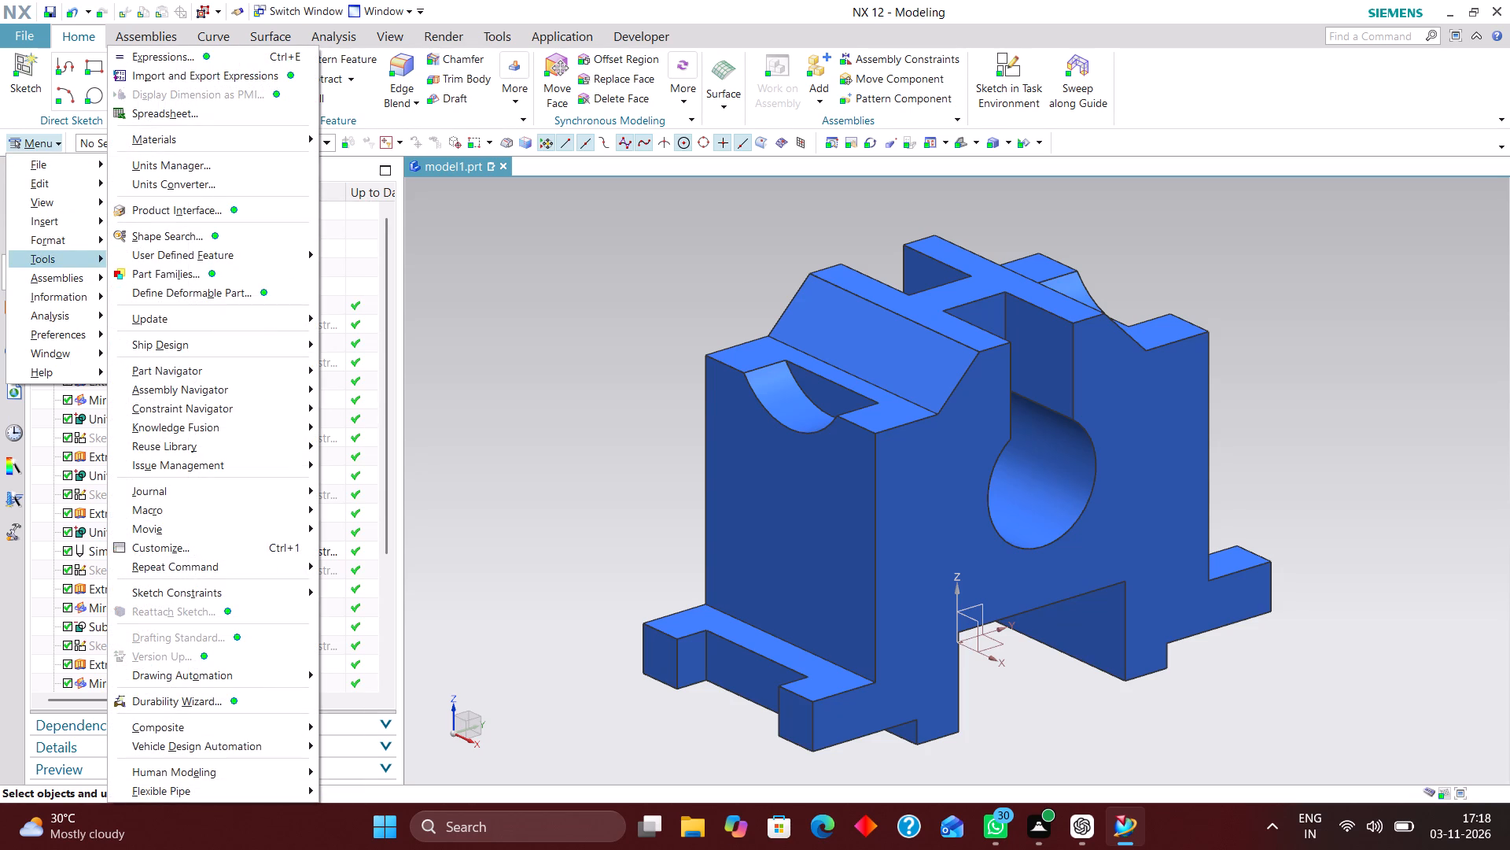
click(211, 210)
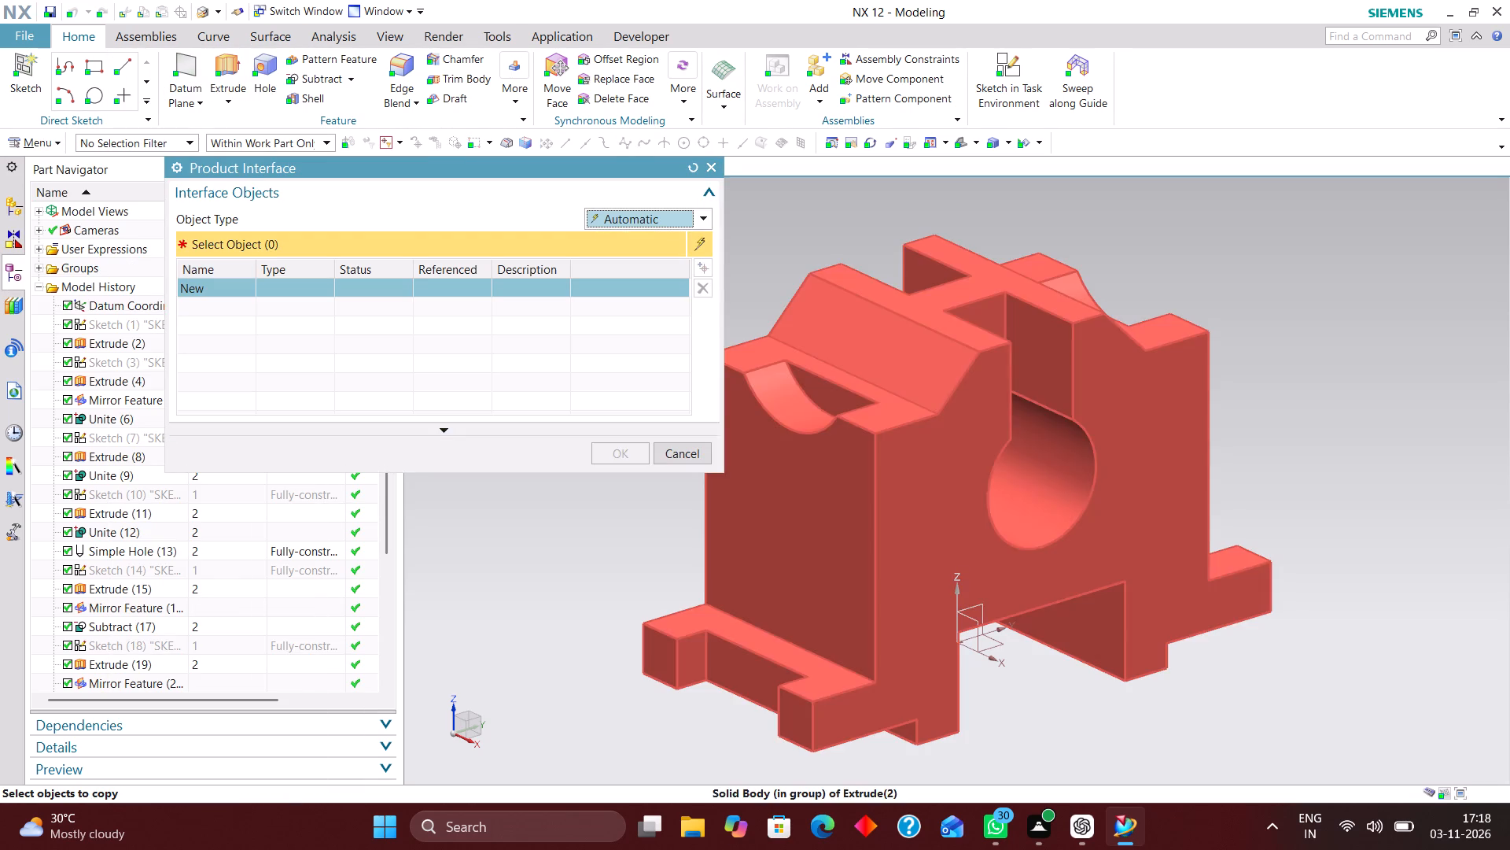
click(886, 544)
click(619, 455)
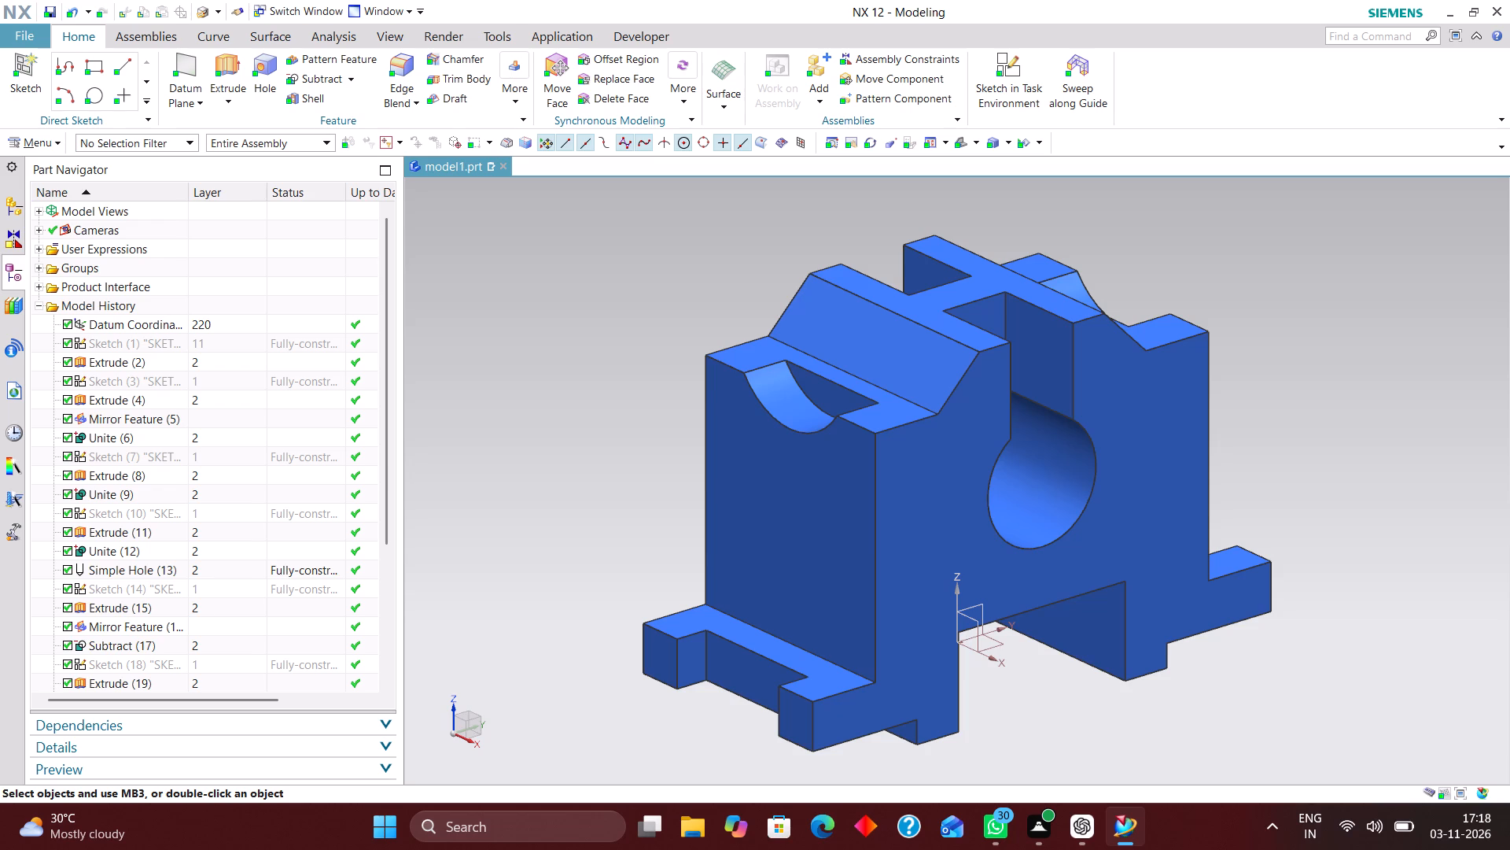
Review the part's full model history and the finished fixture body.
scroll(202, 522, down, 4)
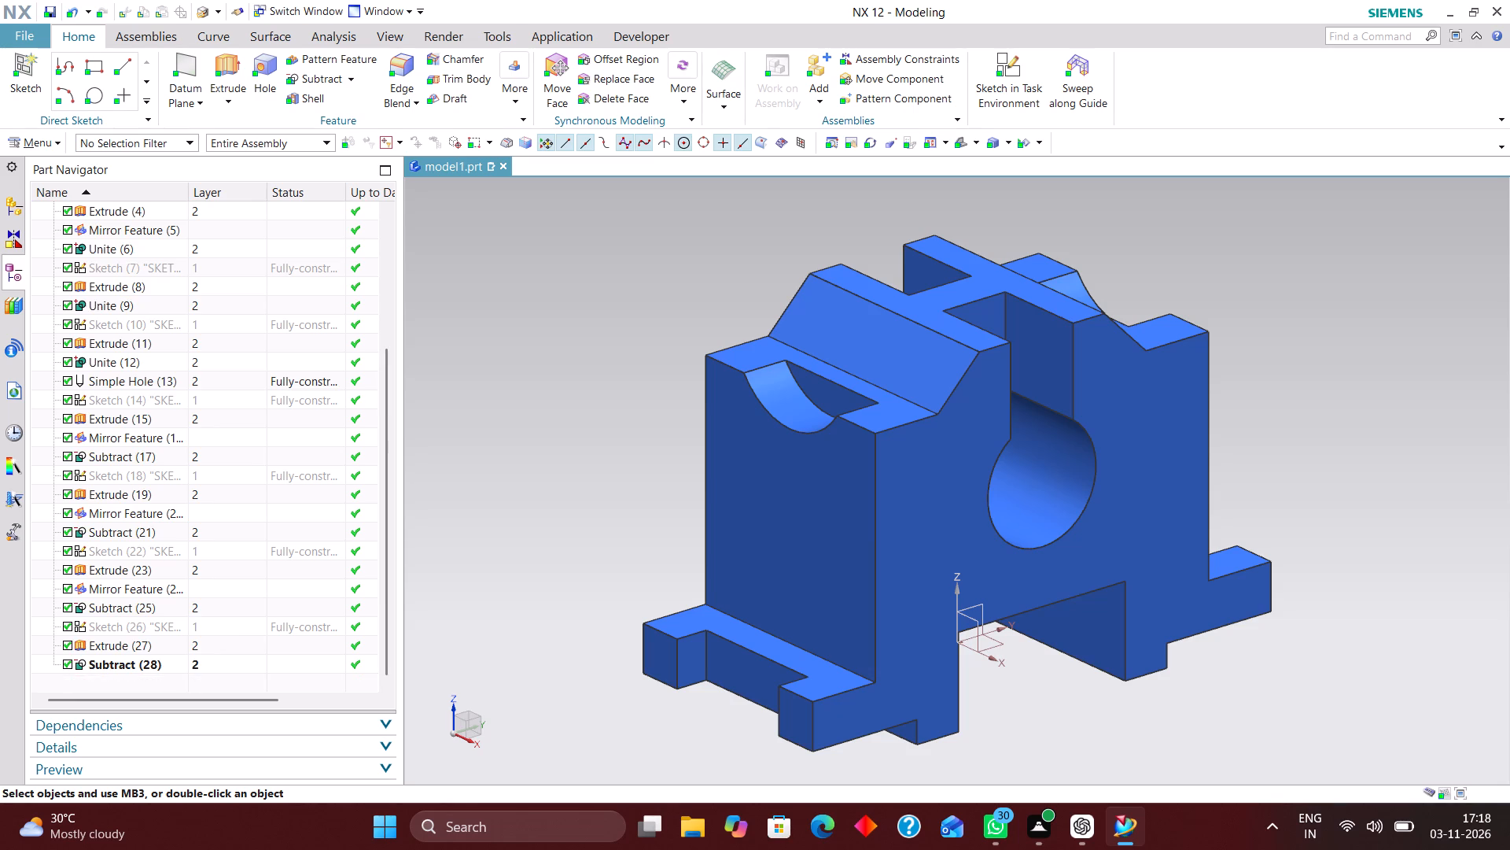
scroll(140, 626, up, 8)
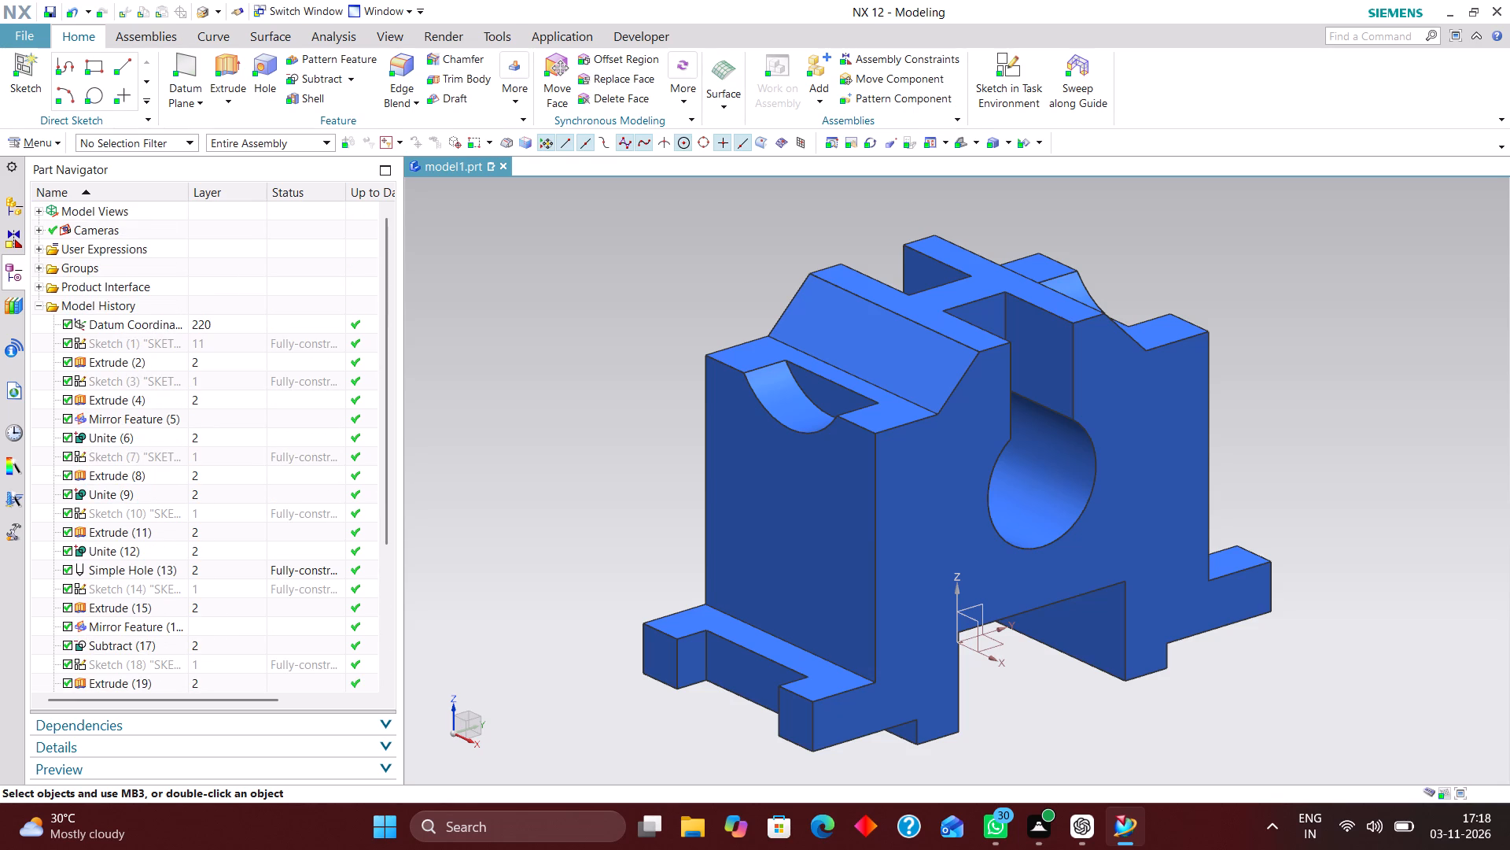
scroll(615, 523, down, 5)
scroll(702, 537, down, 5)
scroll(745, 540, up, 4)
scroll(749, 549, down, 3)
scroll(766, 564, up, 5)
scroll(794, 584, down, 5)
scroll(657, 582, up, 5)
scroll(637, 521, down, 1)
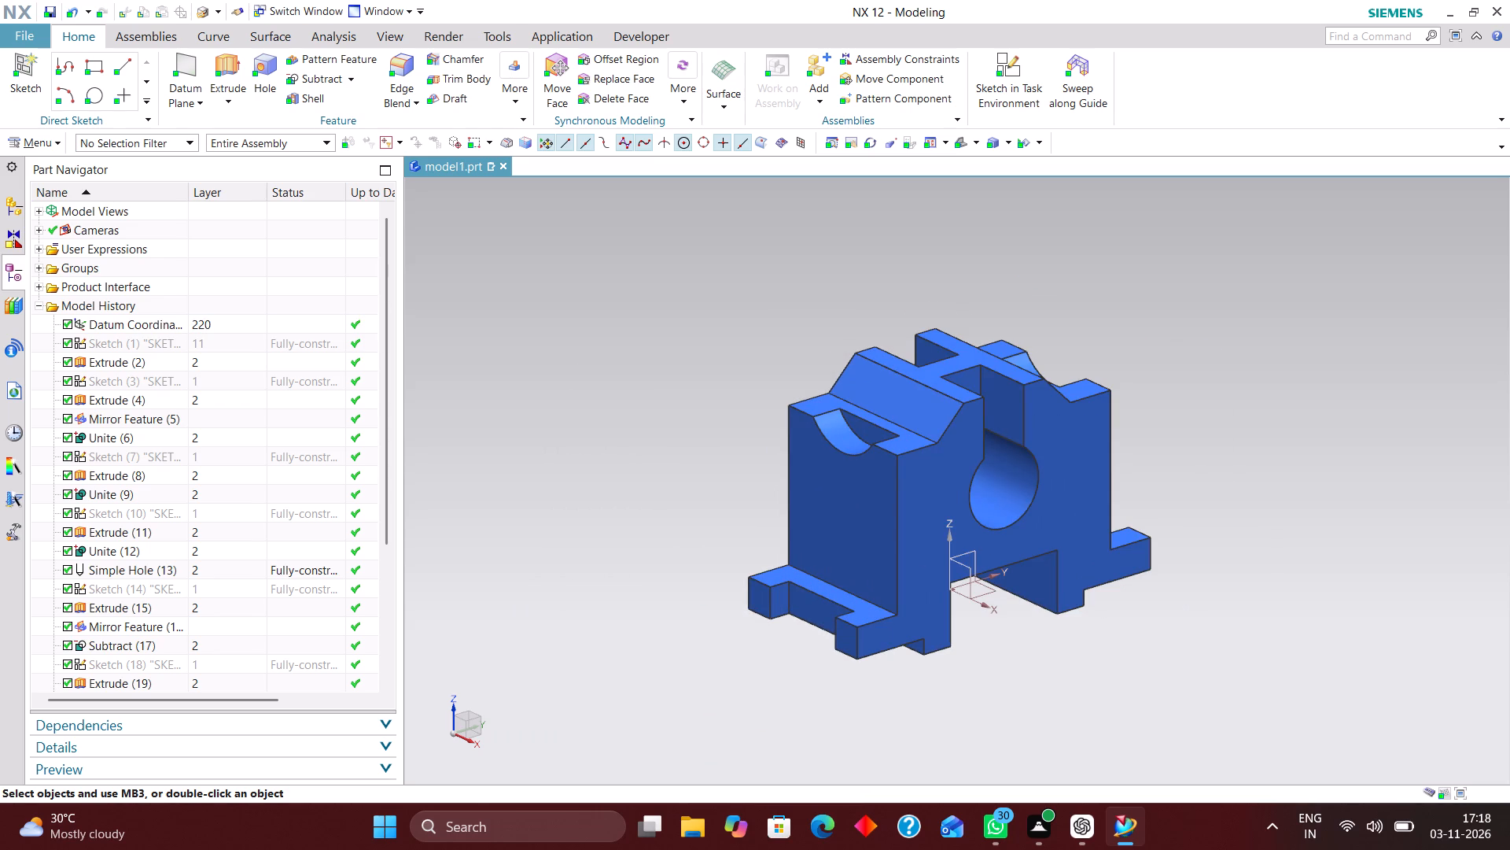
Open Sketch (3) for editing and delete the 25 mm dimension between the base's end and the small rectangle.
click(234, 346)
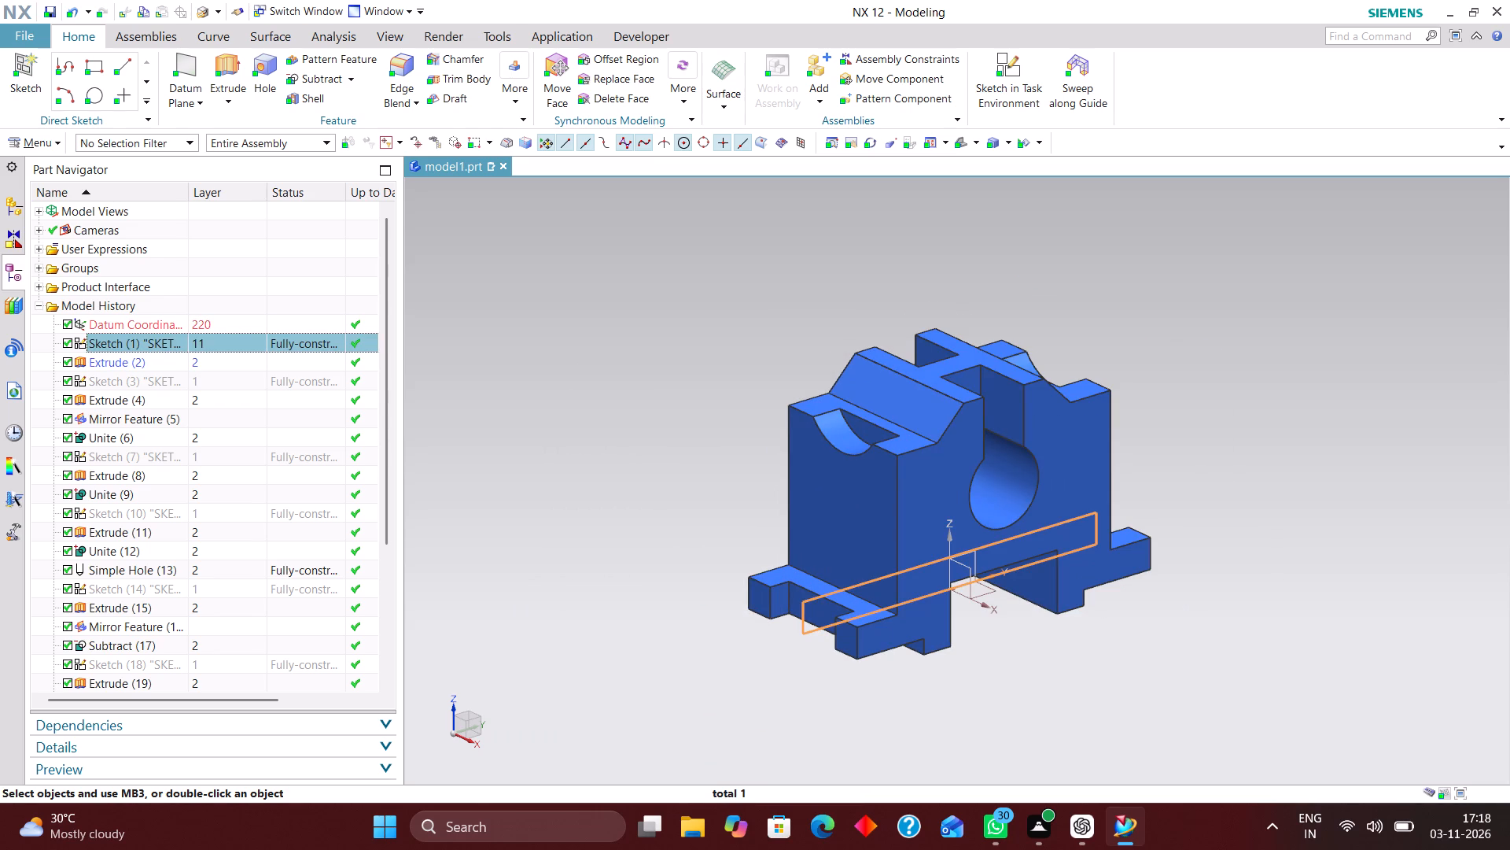
click(230, 384)
right_click(227, 383)
click(287, 385)
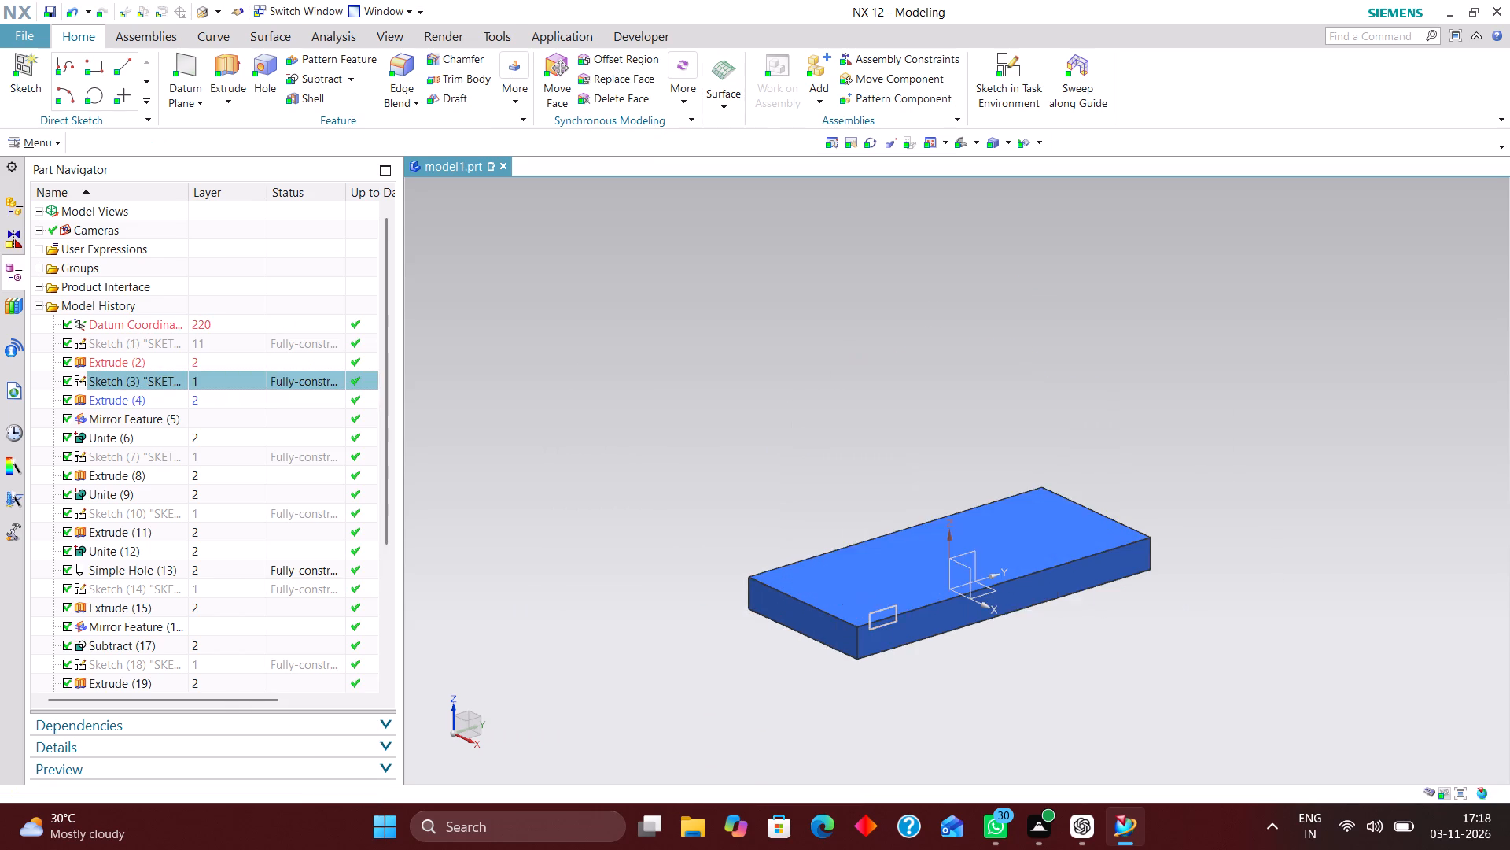
scroll(563, 457, down, 3)
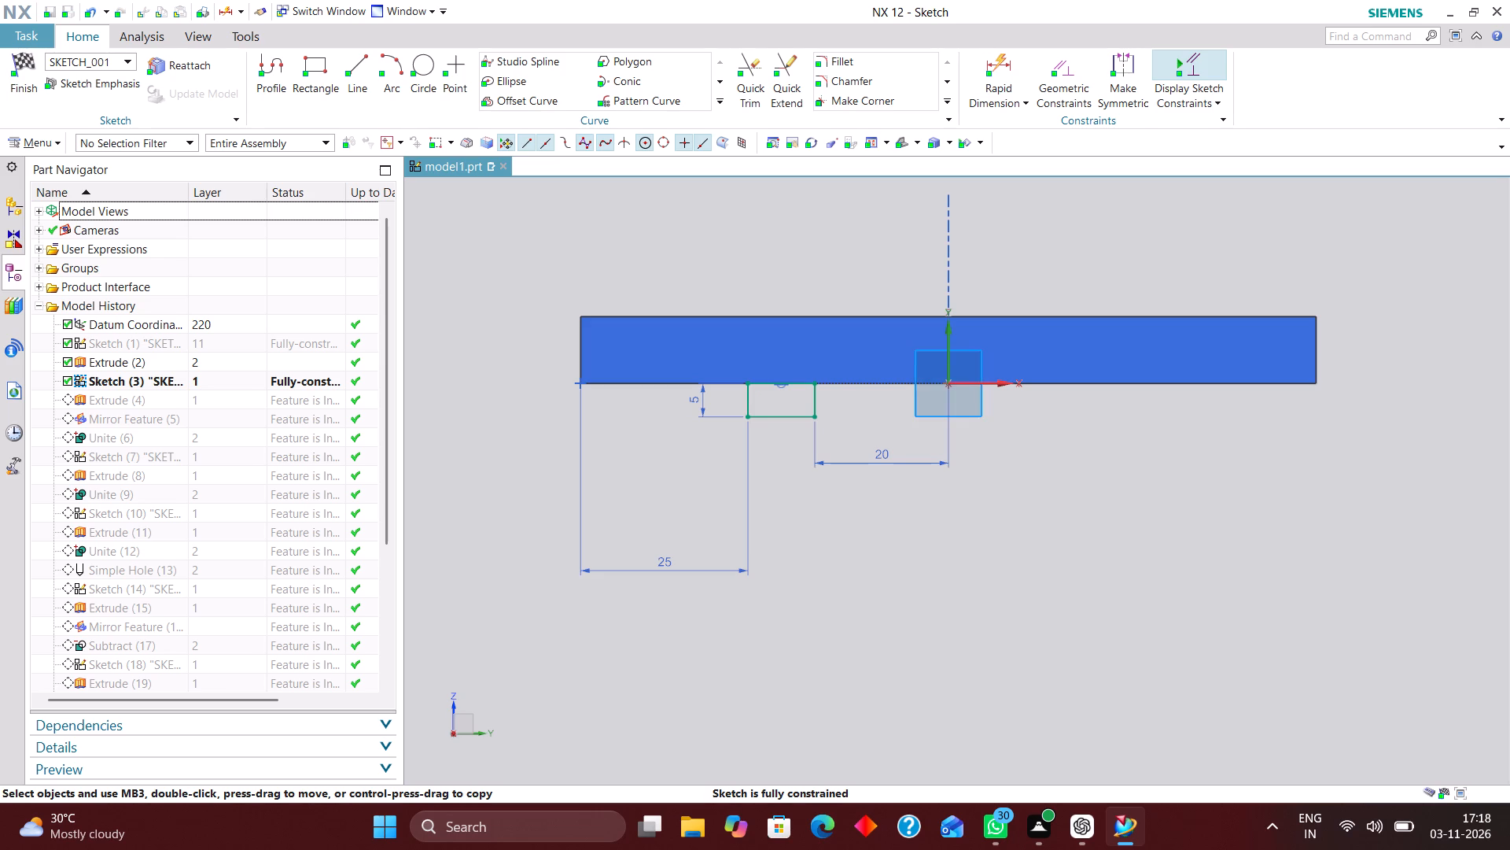
click(1065, 72)
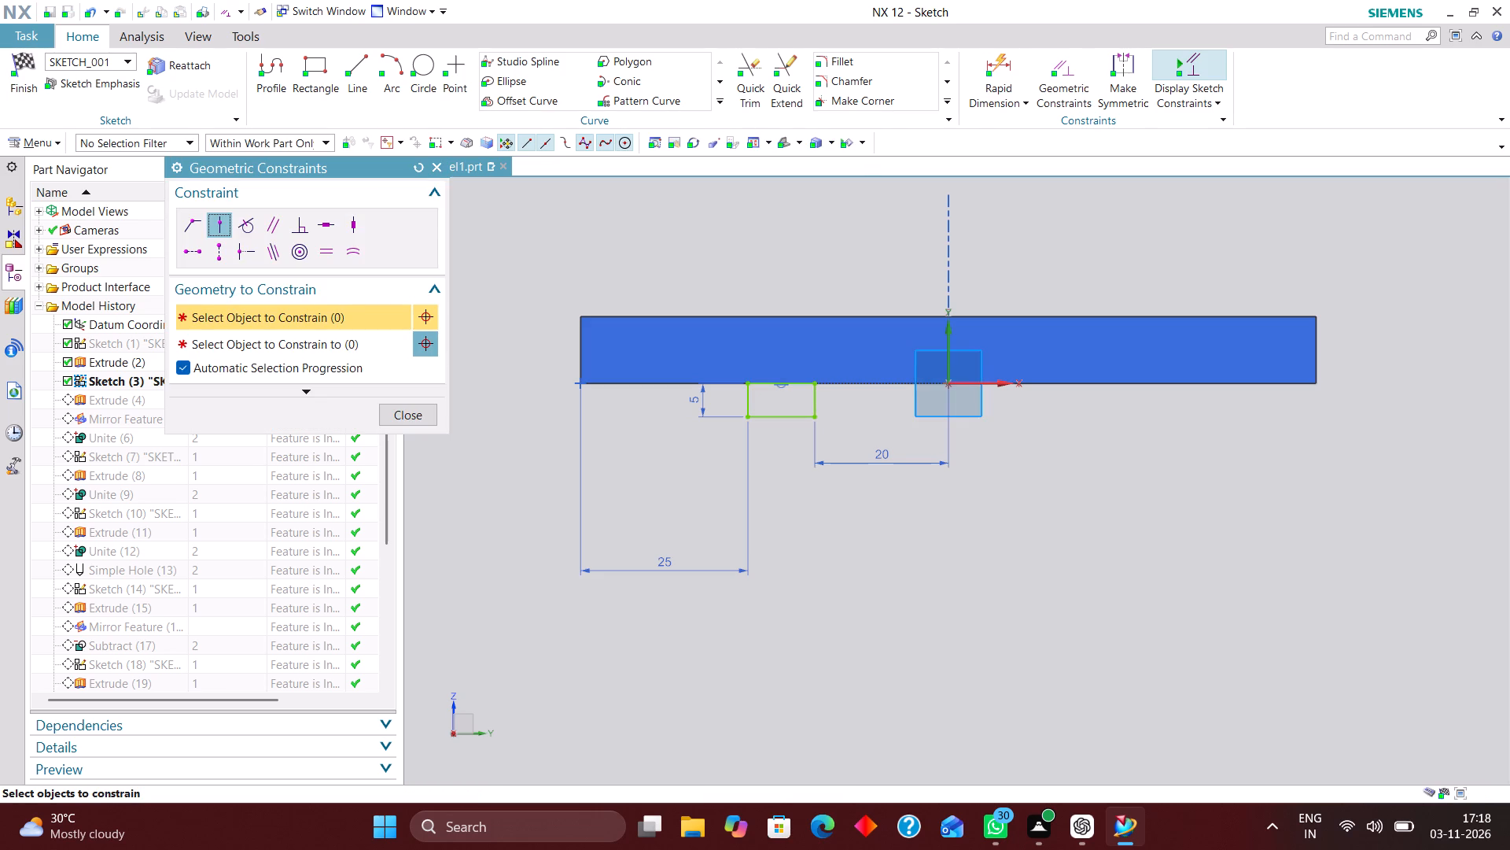
click(408, 416)
right_drag(699, 575, 619, 576)
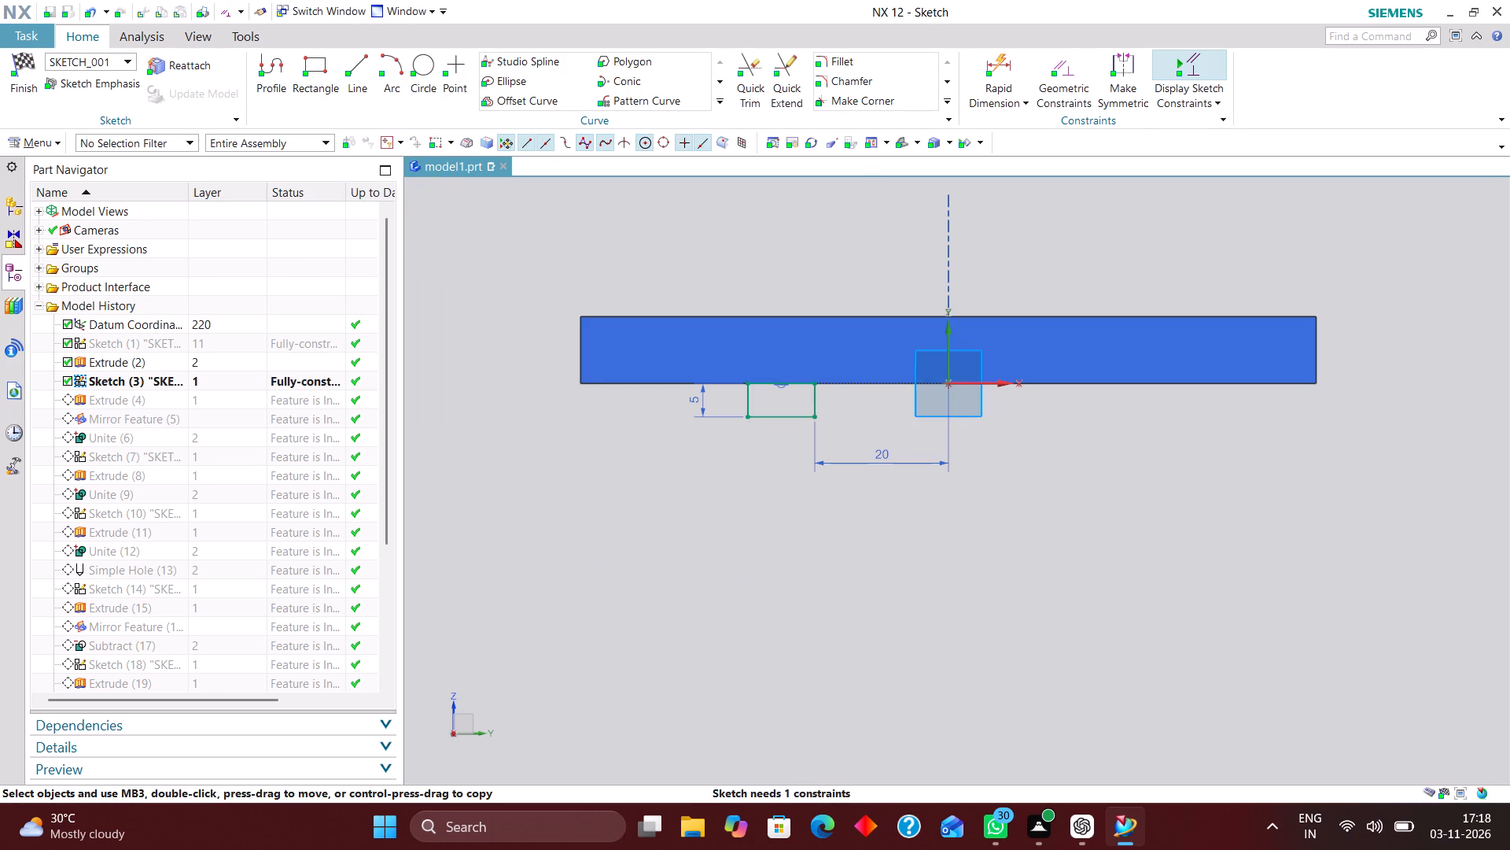
Add a rapid dimension for the small rectangle's horizontal width, and finish the sketch.
click(1009, 69)
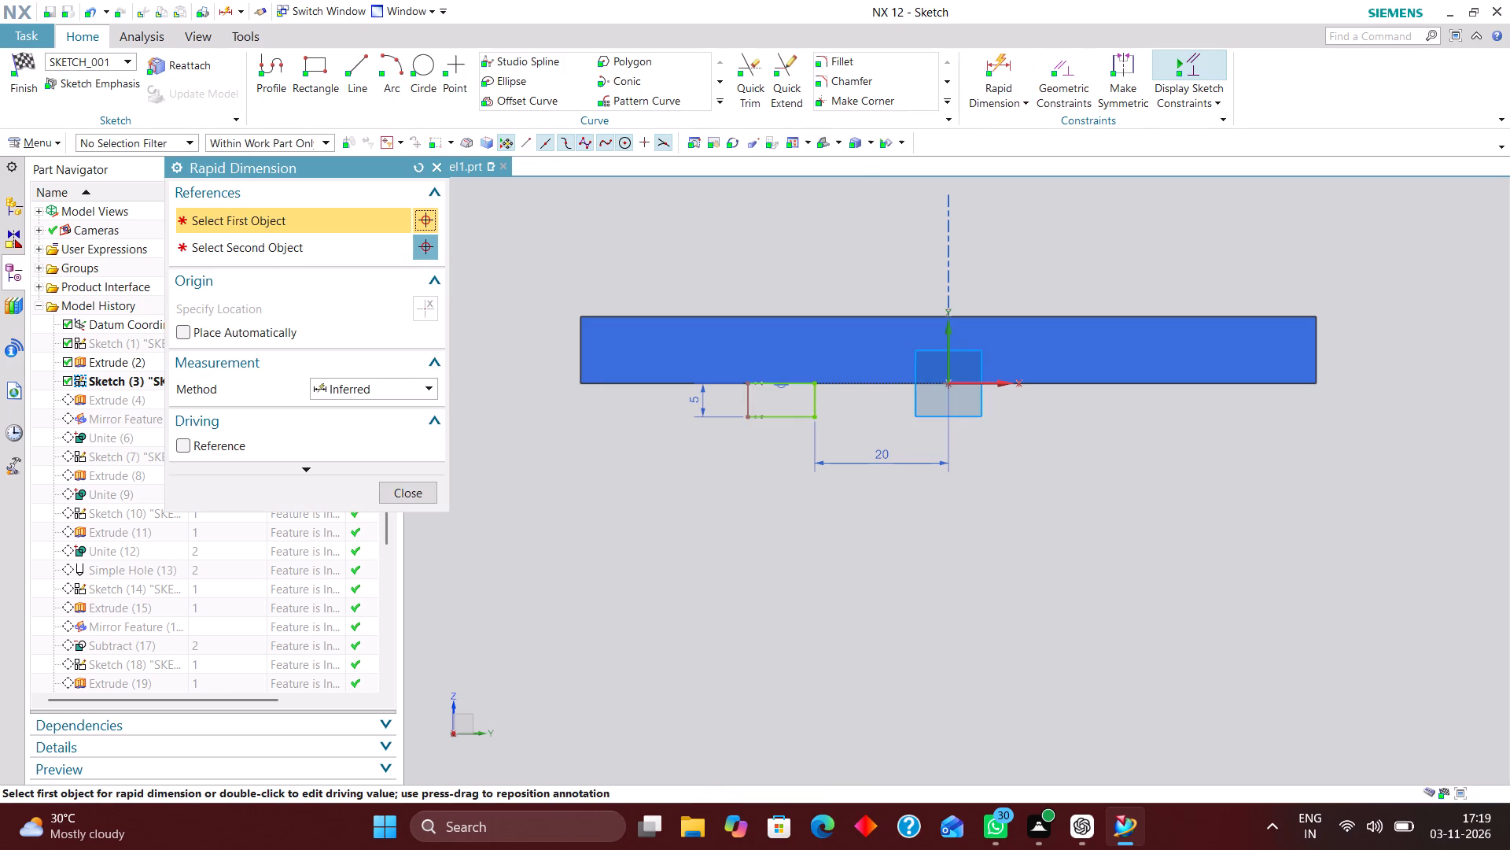
scroll(789, 411, up, 1)
click(801, 416)
click(780, 489)
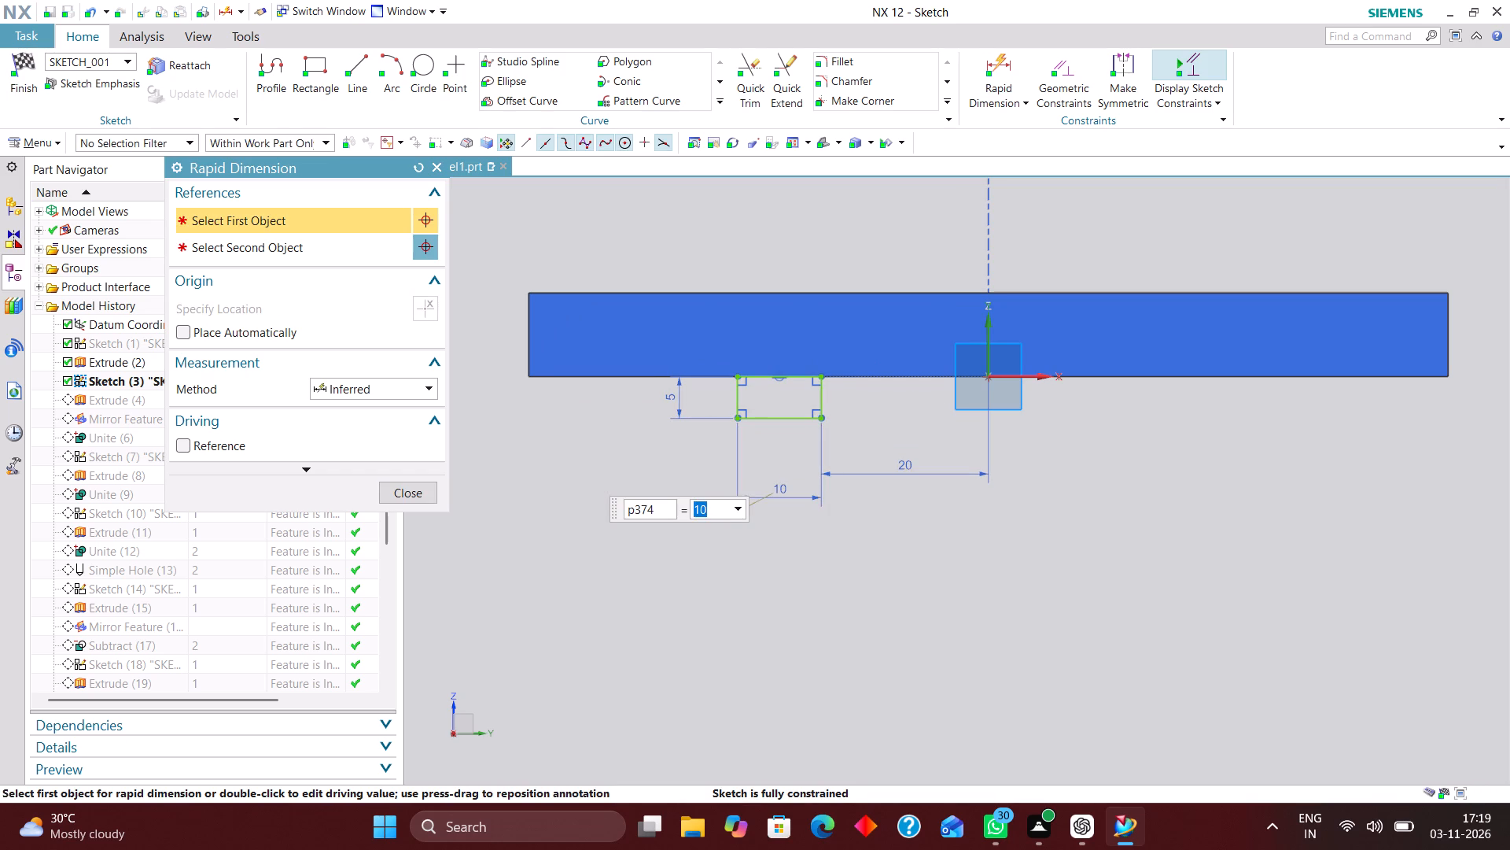
click(430, 489)
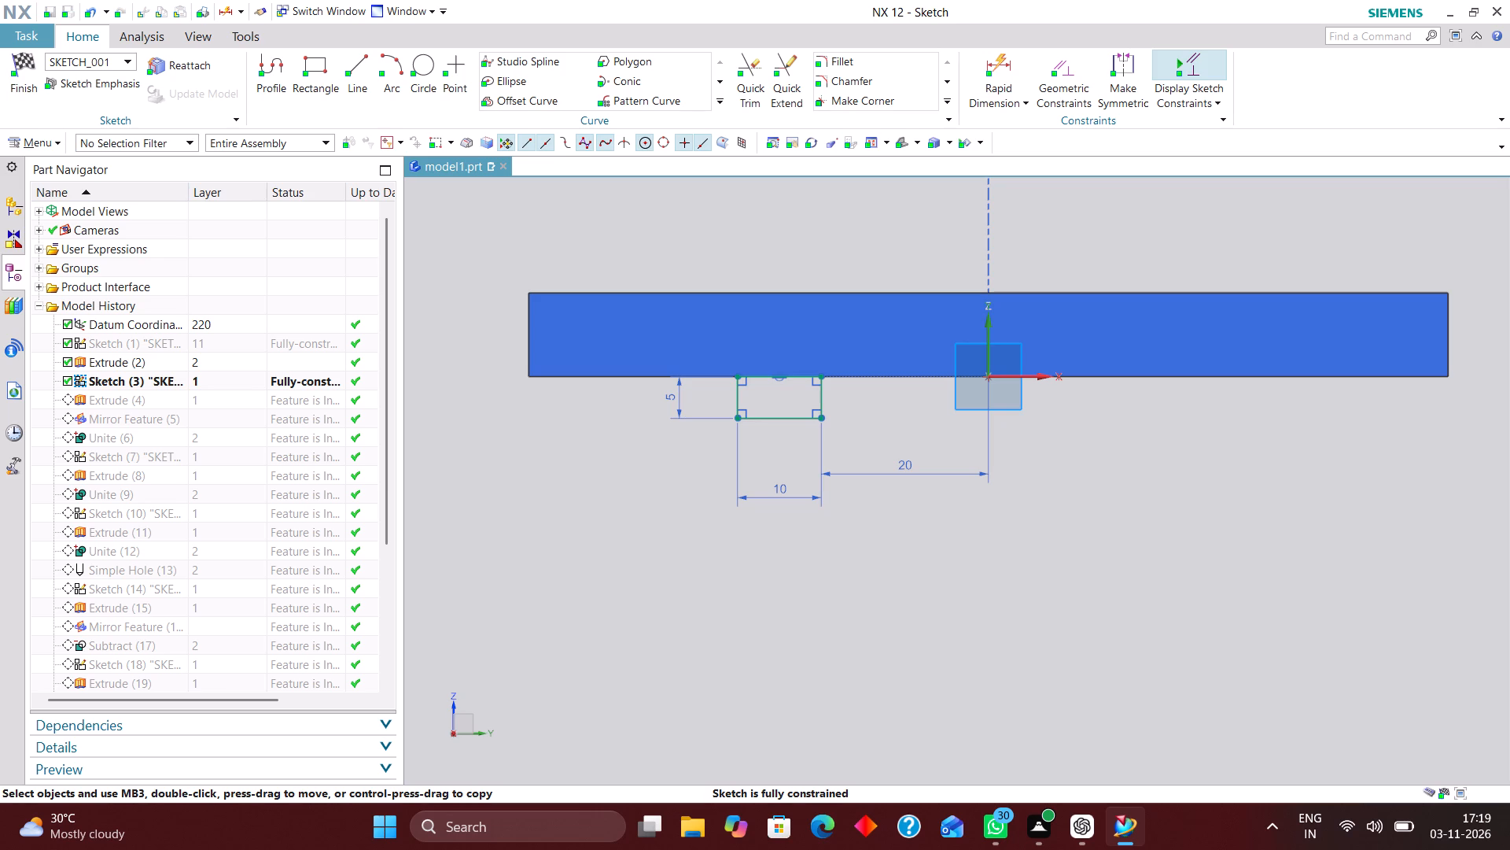
click(22, 68)
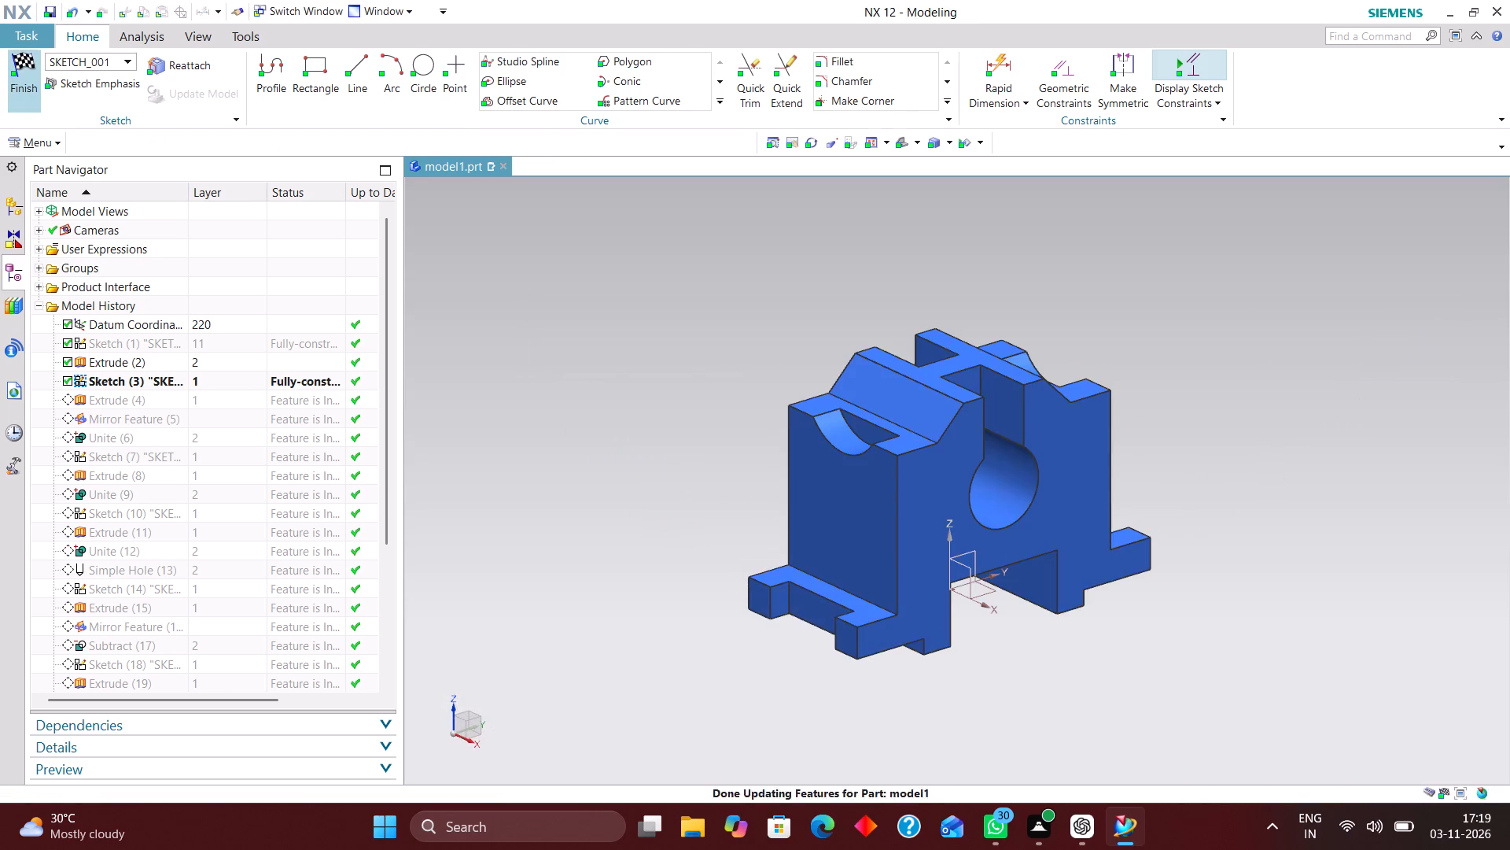
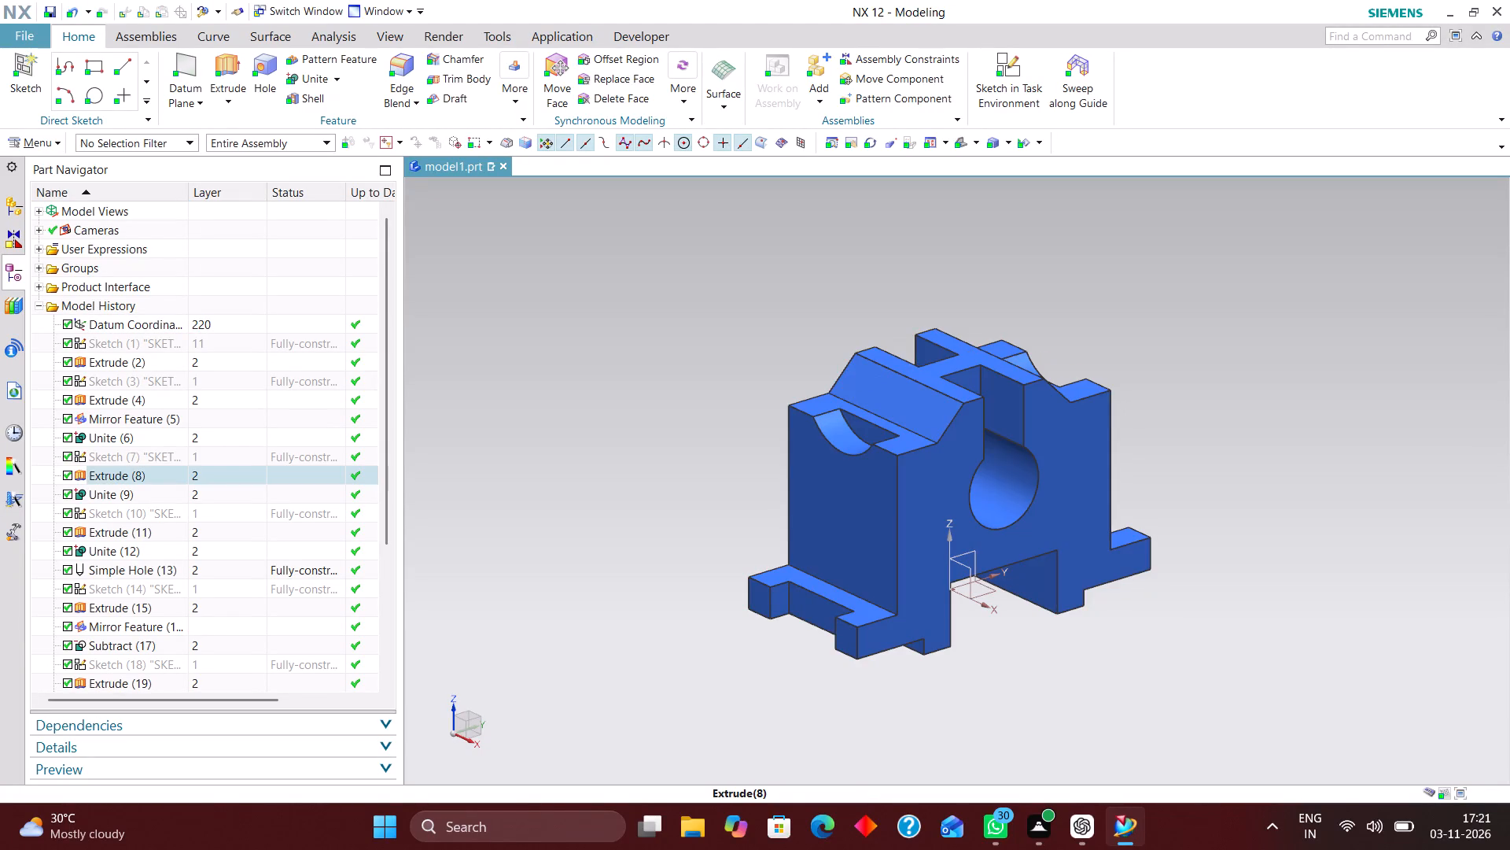
Check the layer assigned to Sketch (1) in its object display settings.
scroll(1073, 520, down, 3)
scroll(1035, 533, up, 4)
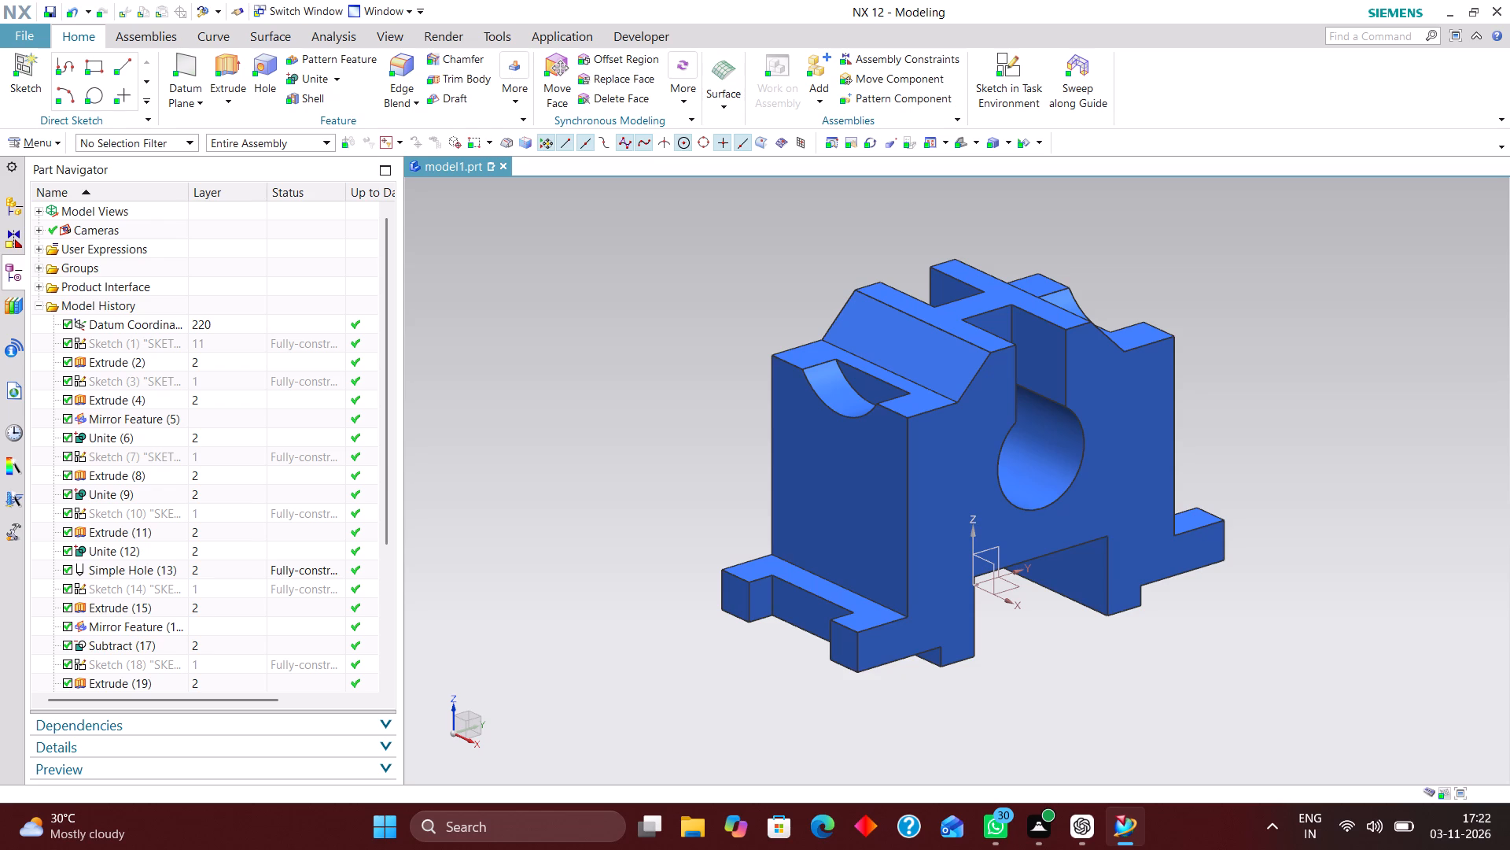
click(225, 345)
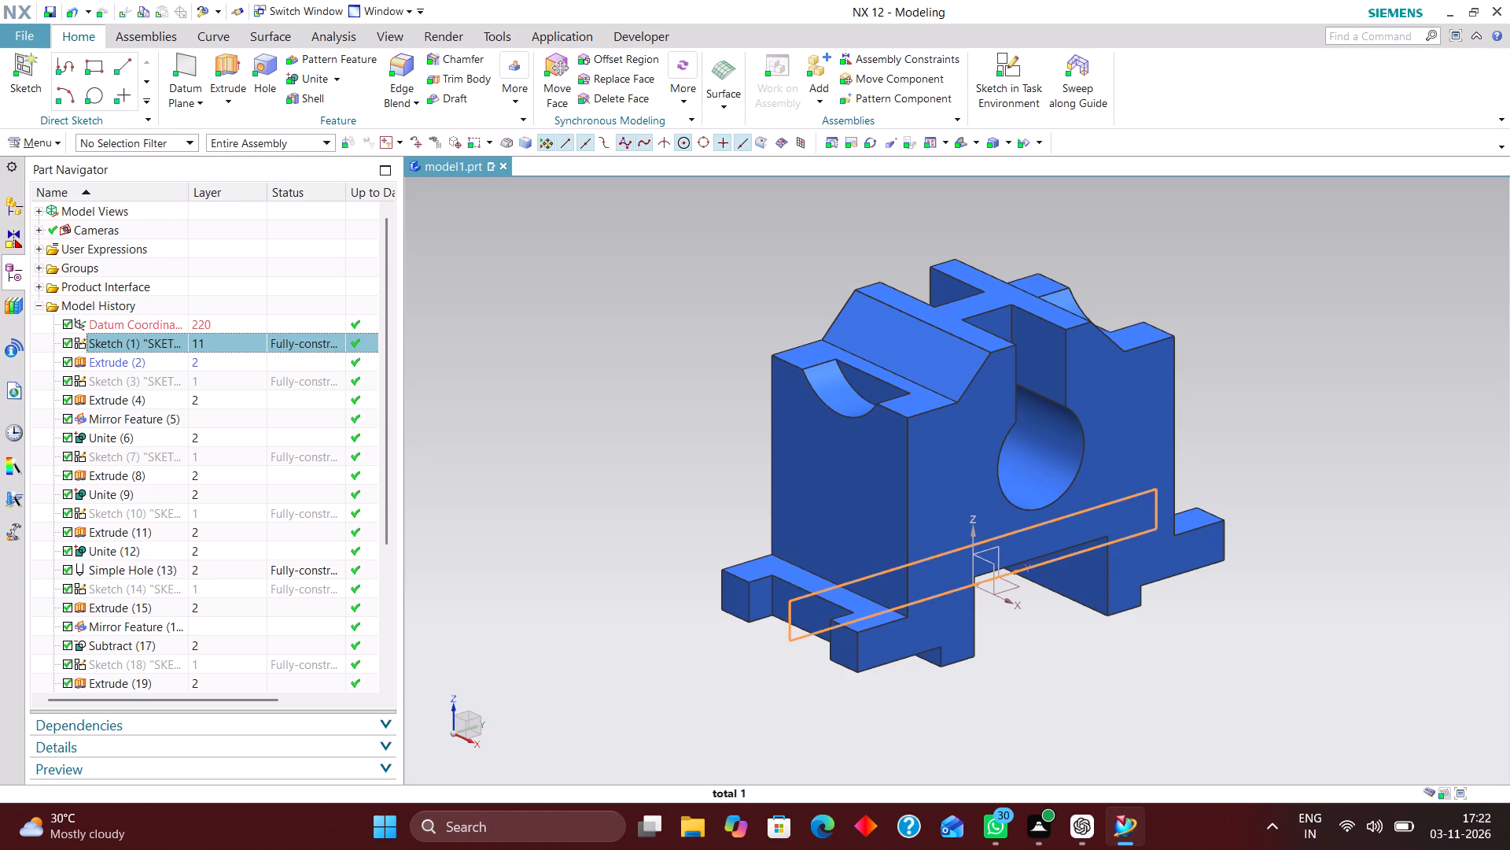
key(ctrl+j)
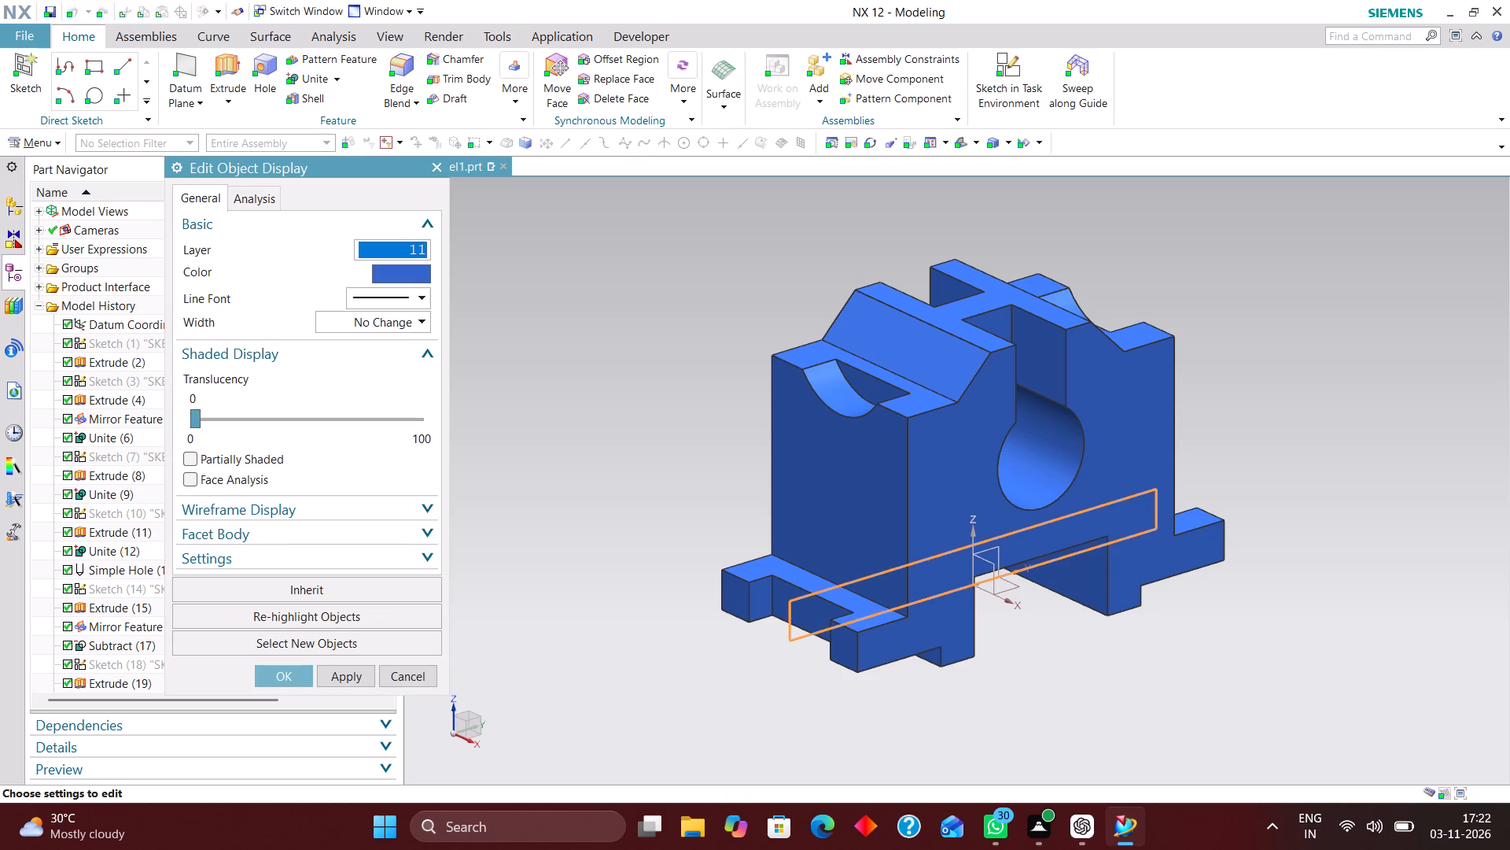
click(276, 671)
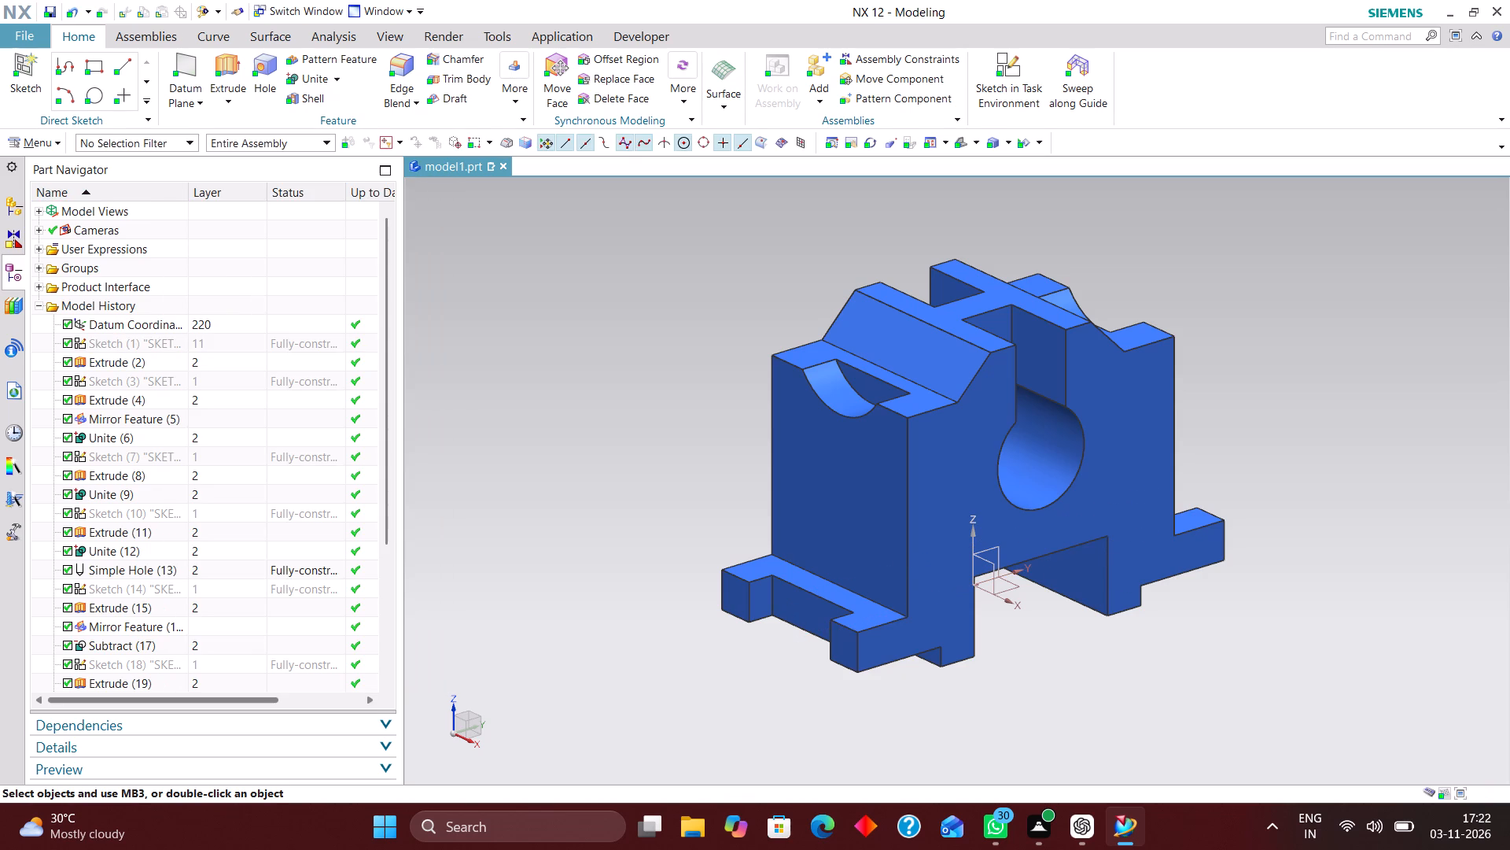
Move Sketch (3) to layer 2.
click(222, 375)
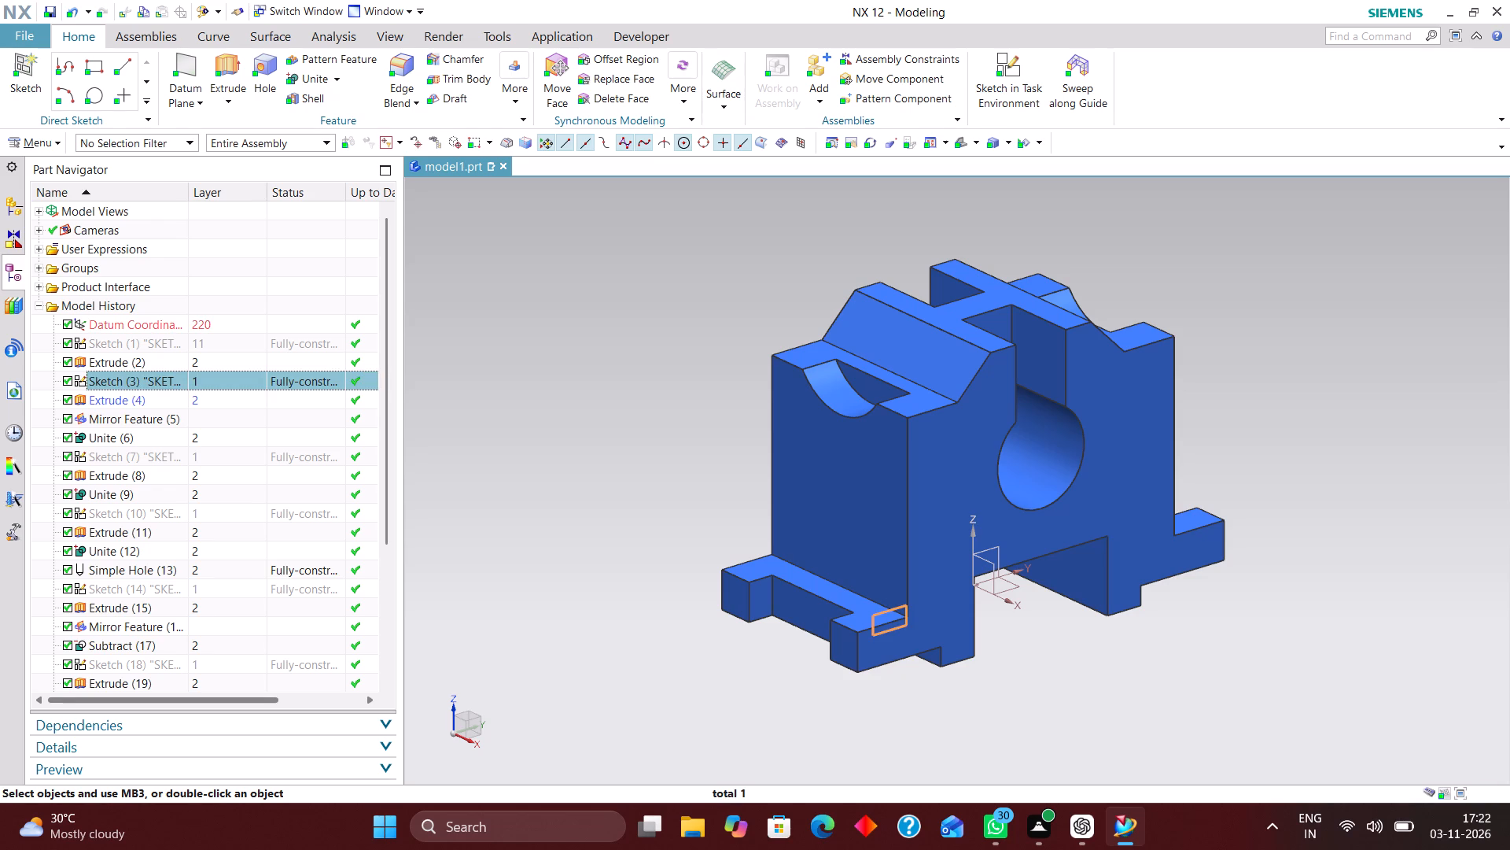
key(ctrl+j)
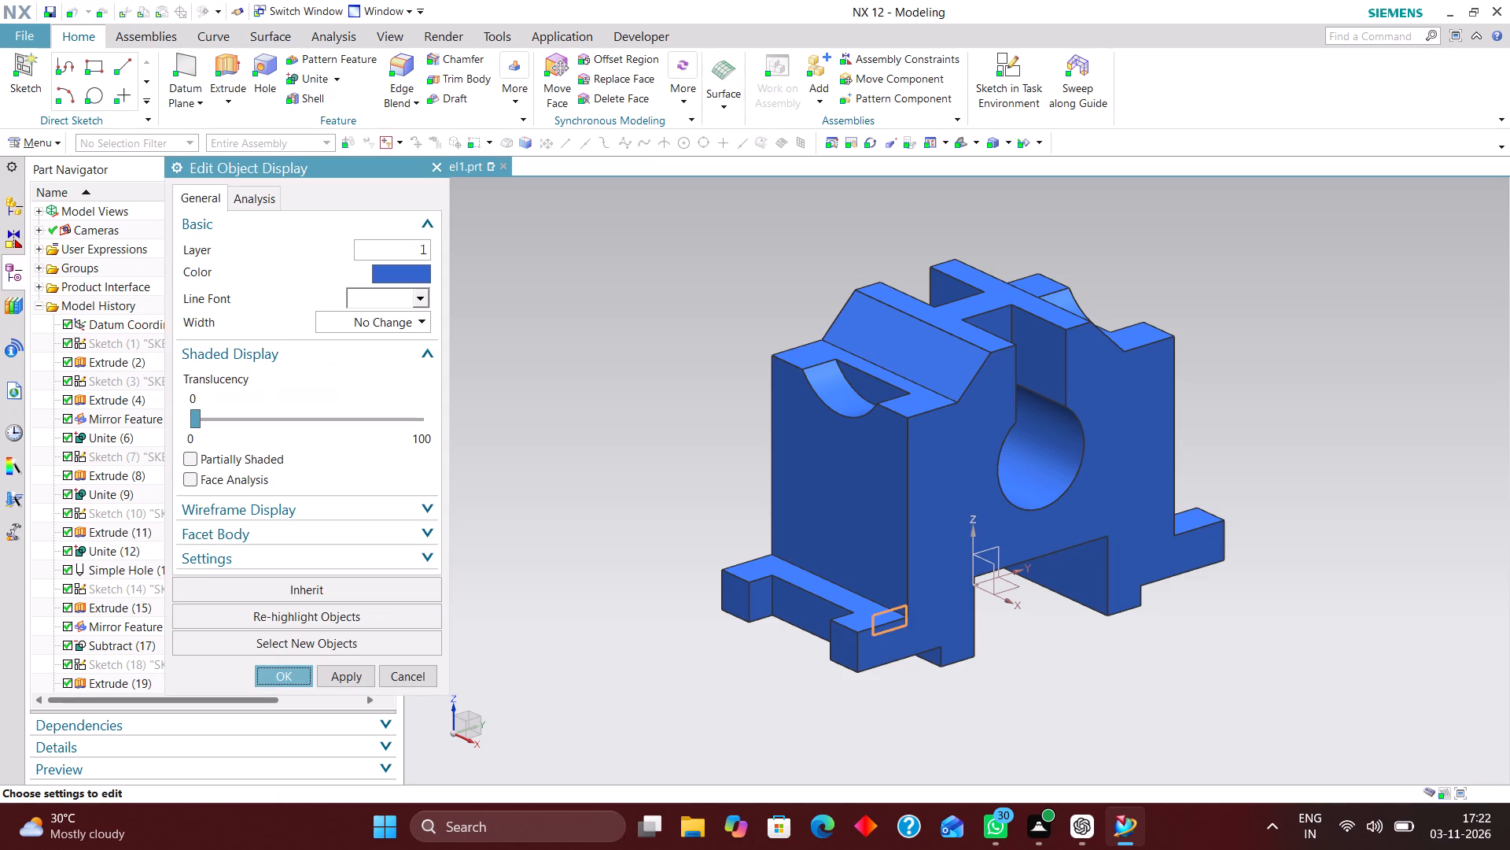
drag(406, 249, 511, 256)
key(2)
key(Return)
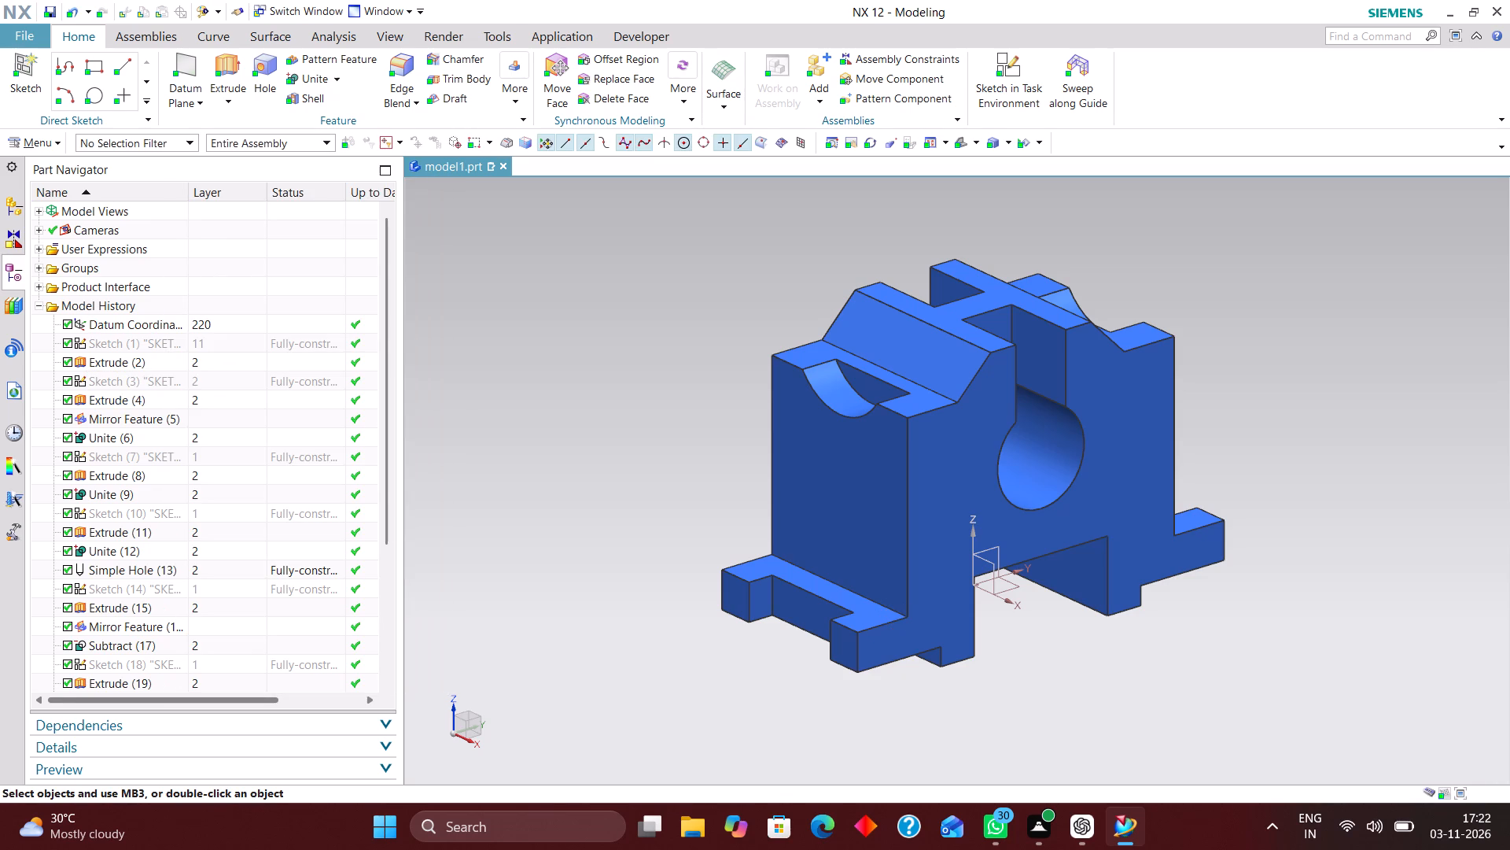
Move Sketch (7) to layer 13 by editing its object display.
click(209, 453)
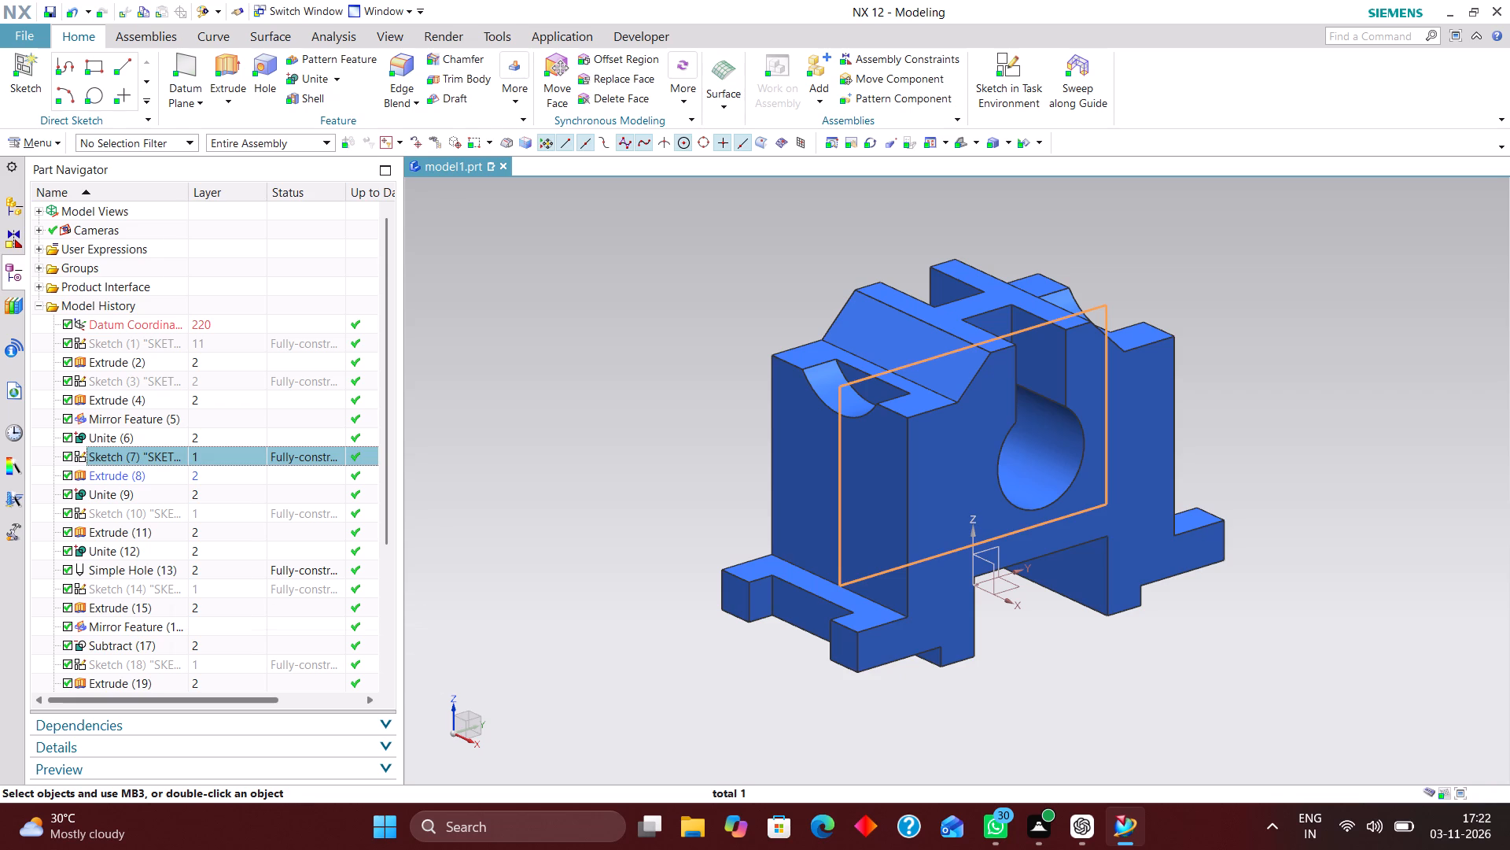
key(ctrl+j)
text(13)
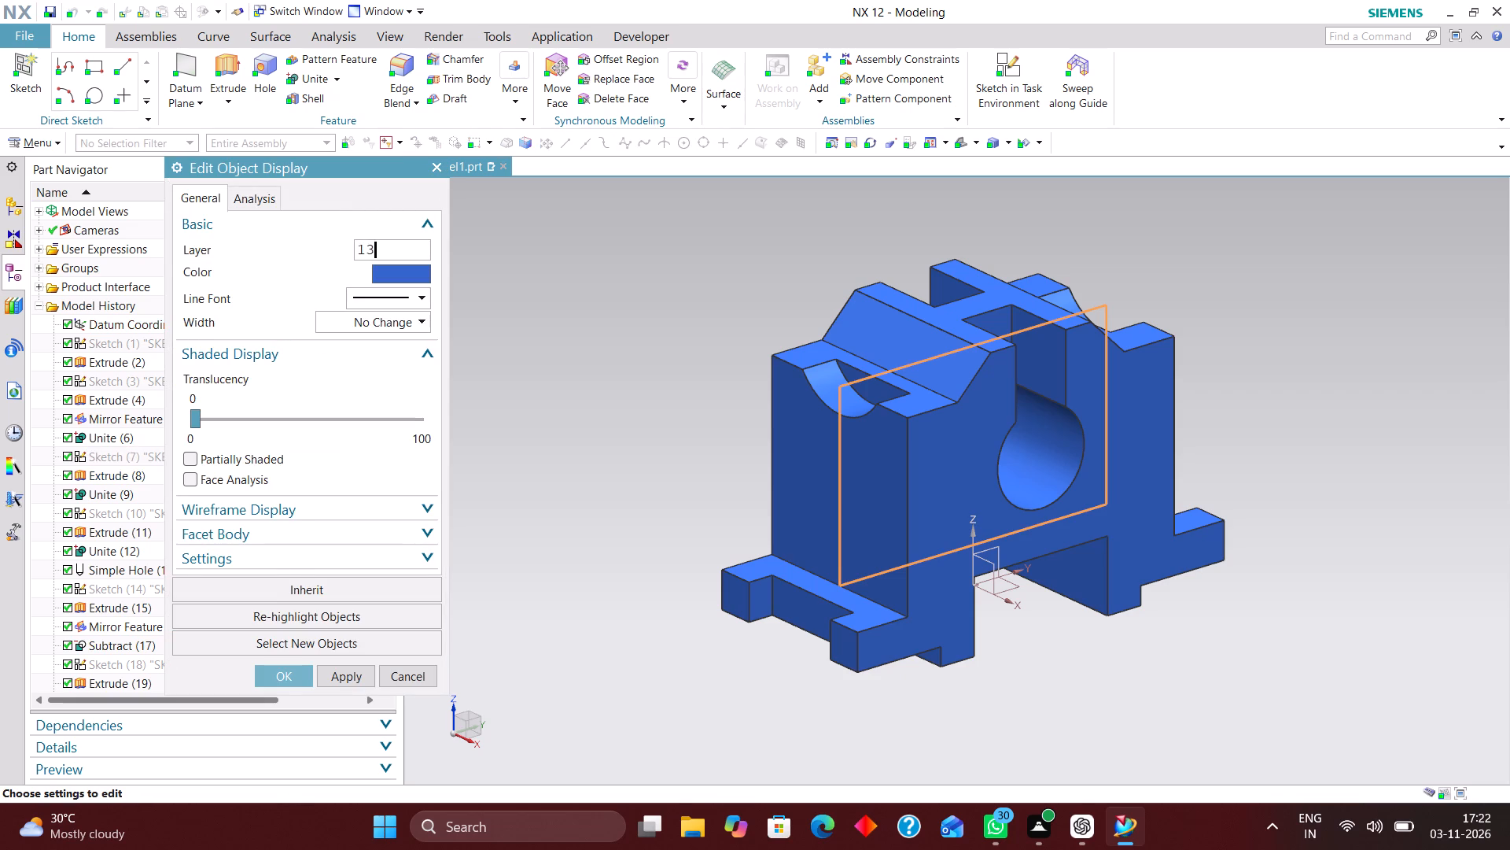
key(Return)
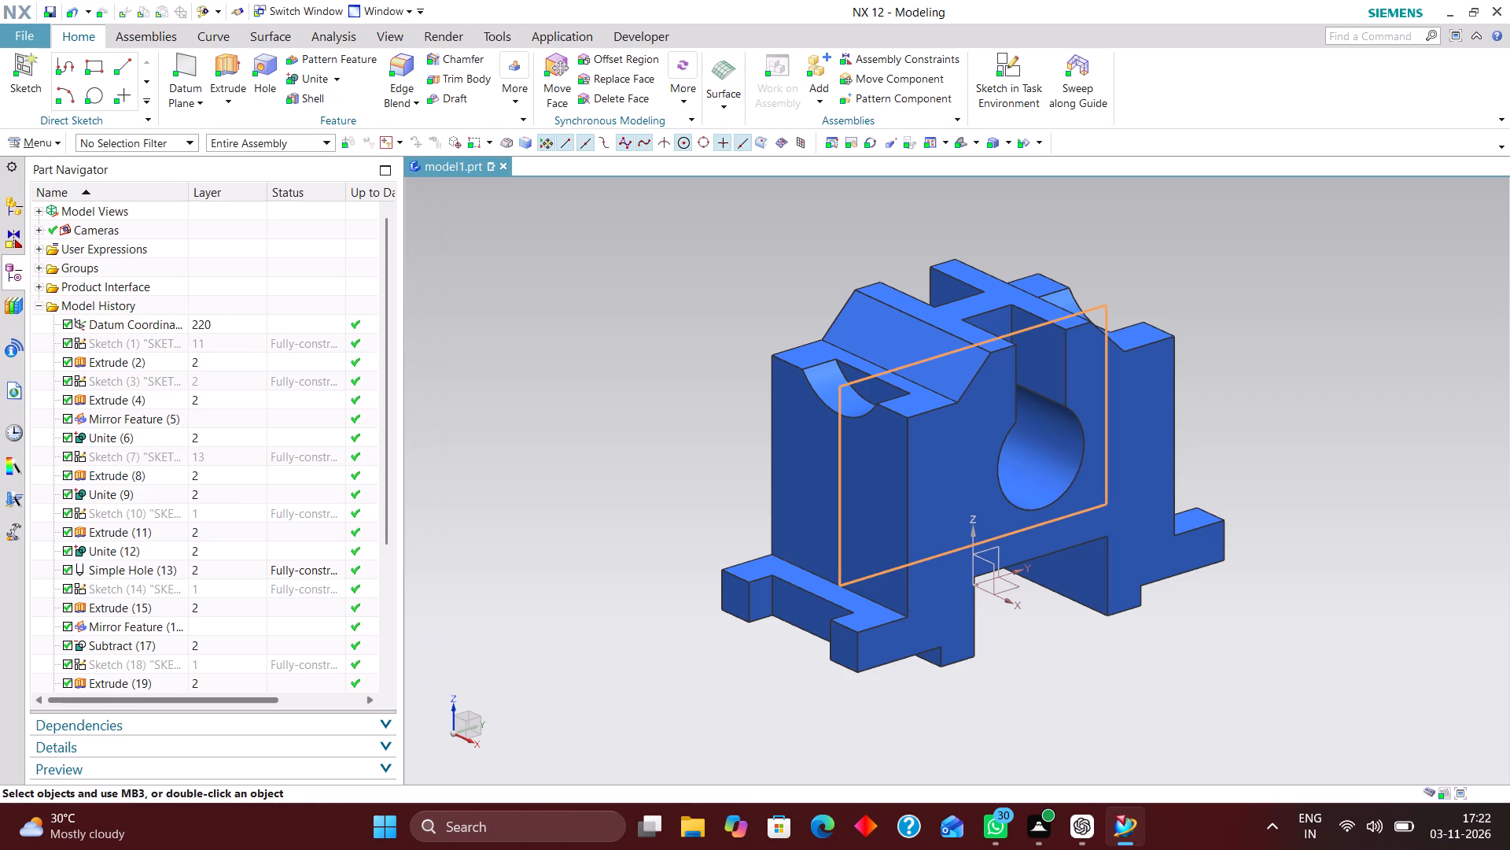
Move Sketch (3) to layer 12 by editing its object display.
click(235, 376)
key(ctrl+j)
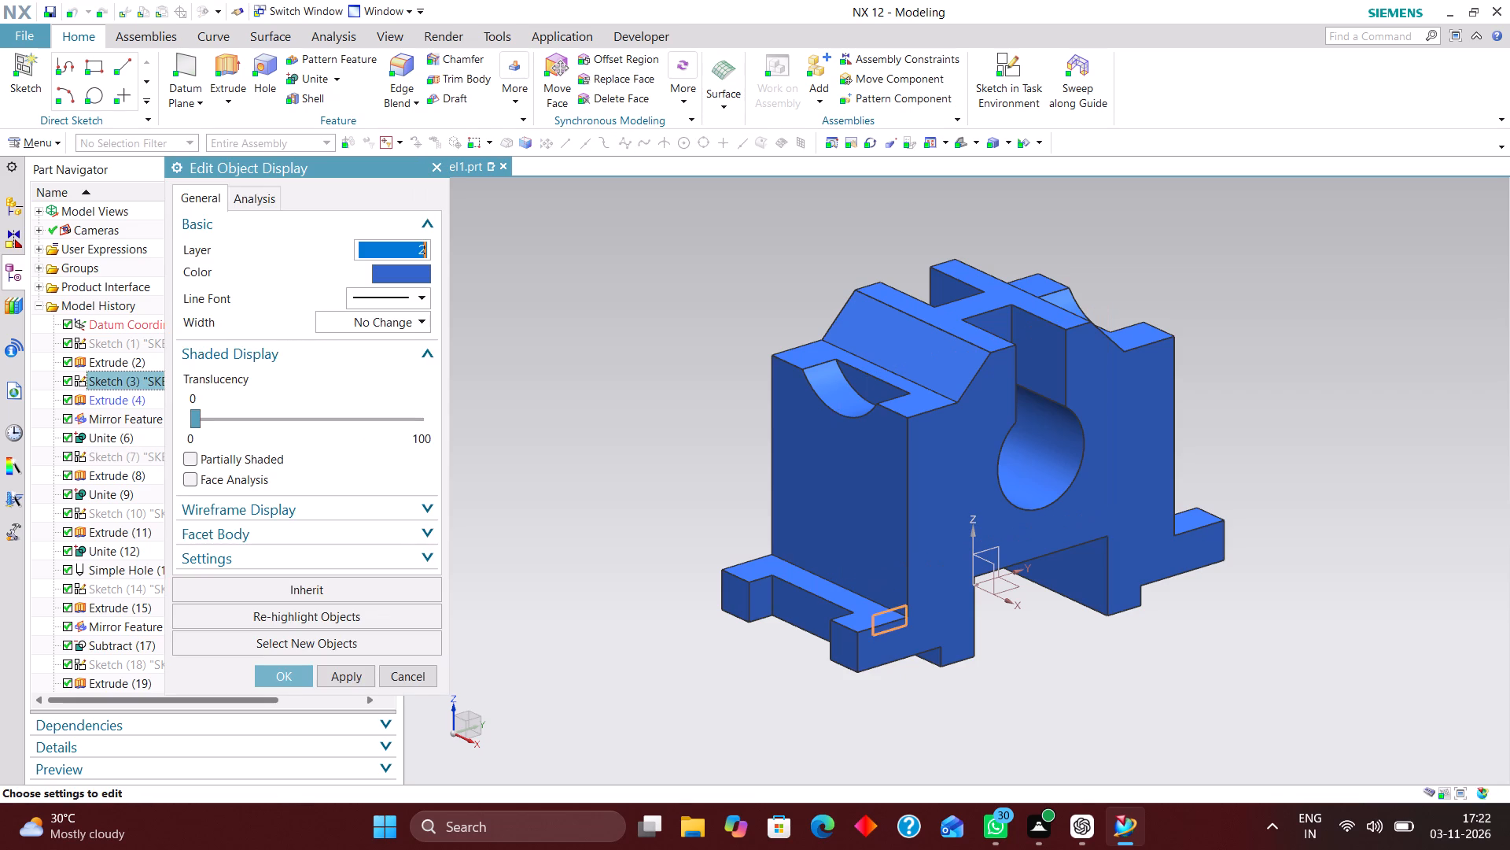
key(1)
key(2)
key(Return)
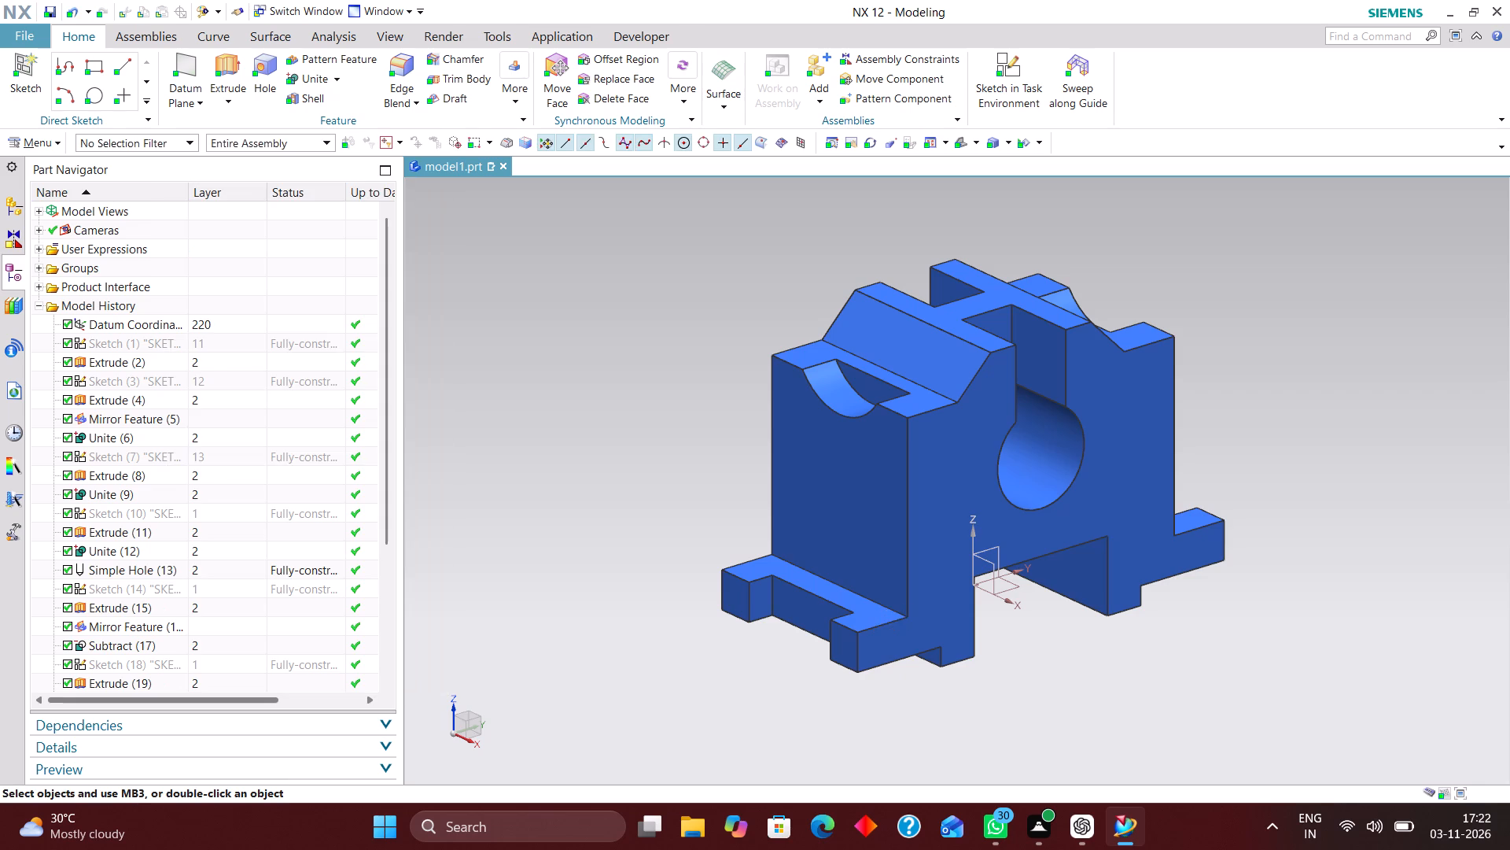
Move Sketch (10) to layer 14 by editing its object display.
click(211, 516)
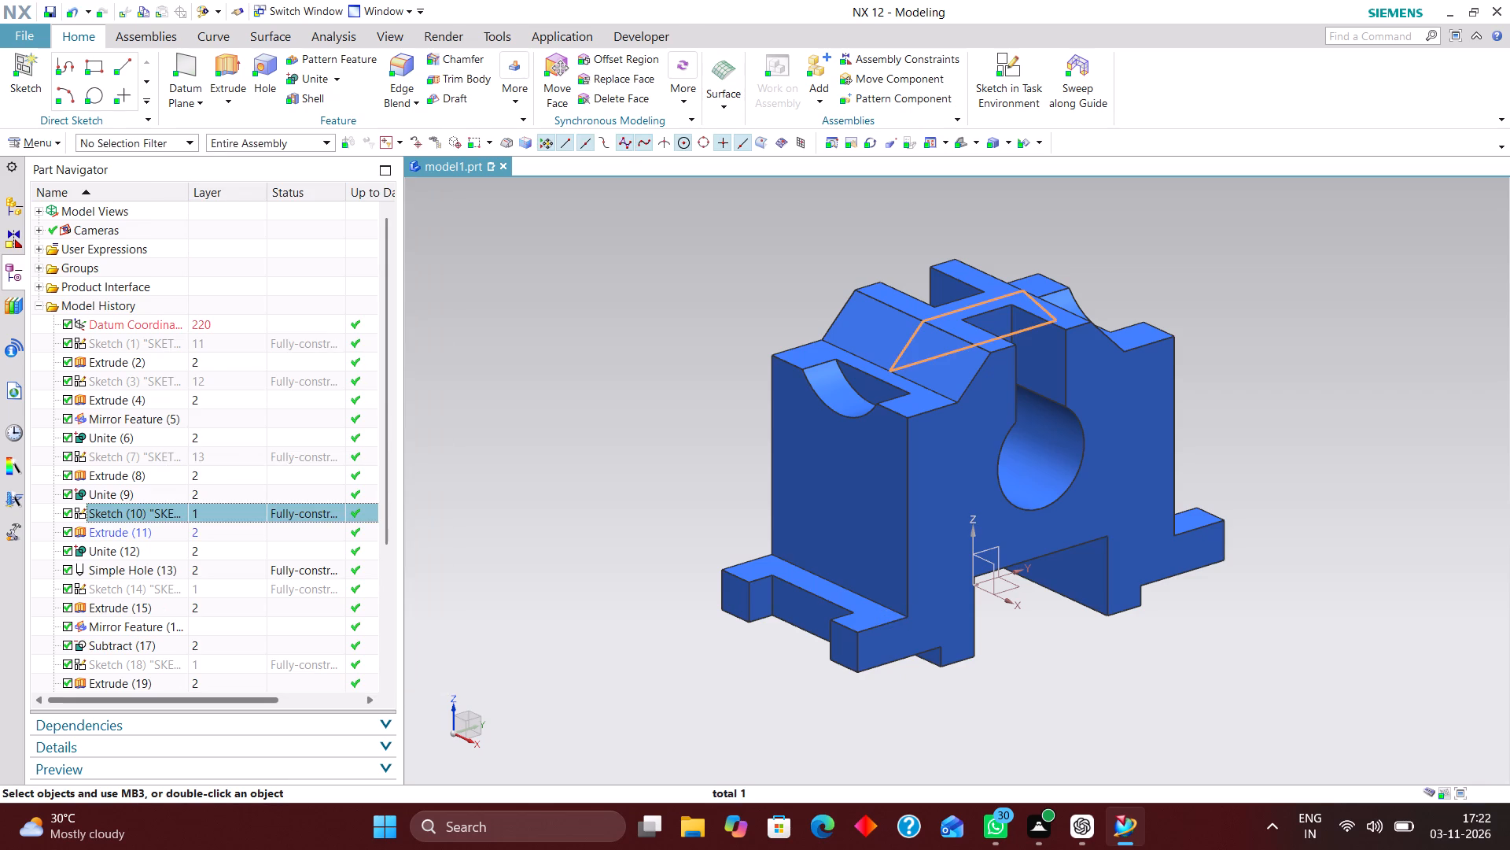
key(ctrl+j)
key(1)
key(4)
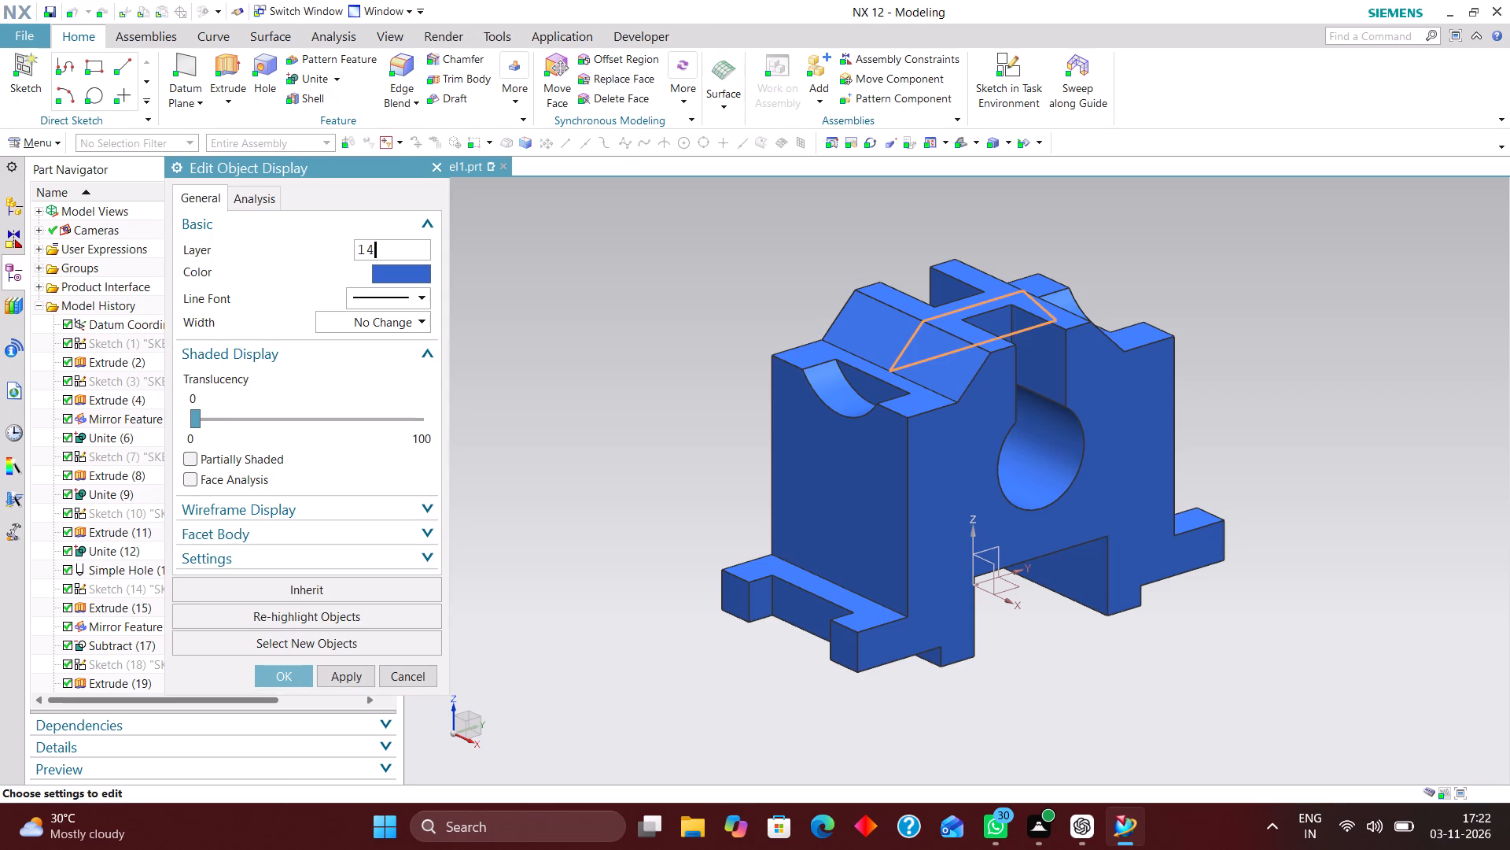
key(Return)
Move Sketch (14) to layer 15 by editing its object display.
scroll(215, 535, down, 1)
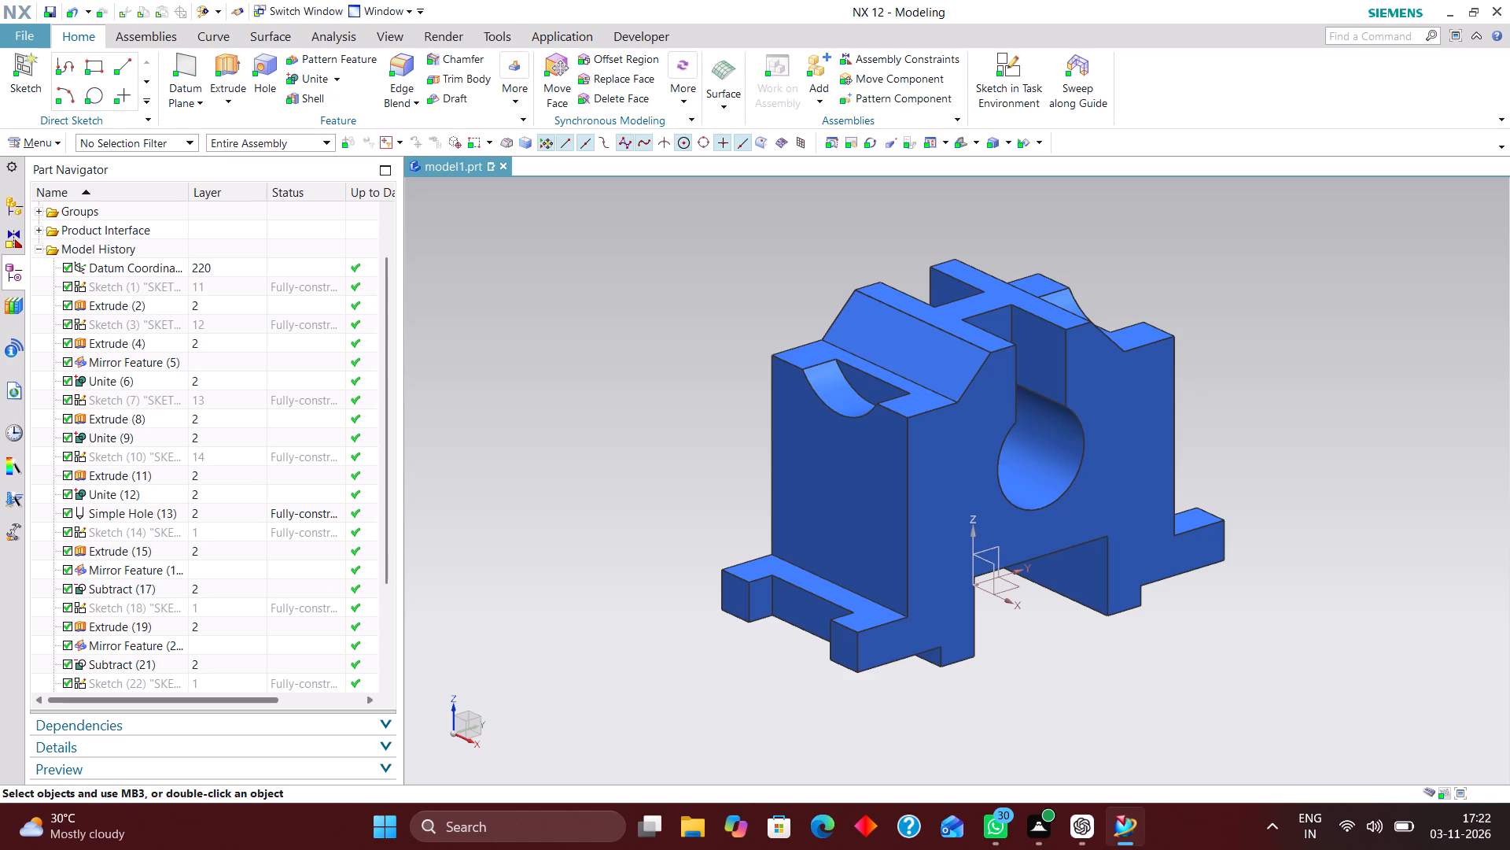
click(219, 537)
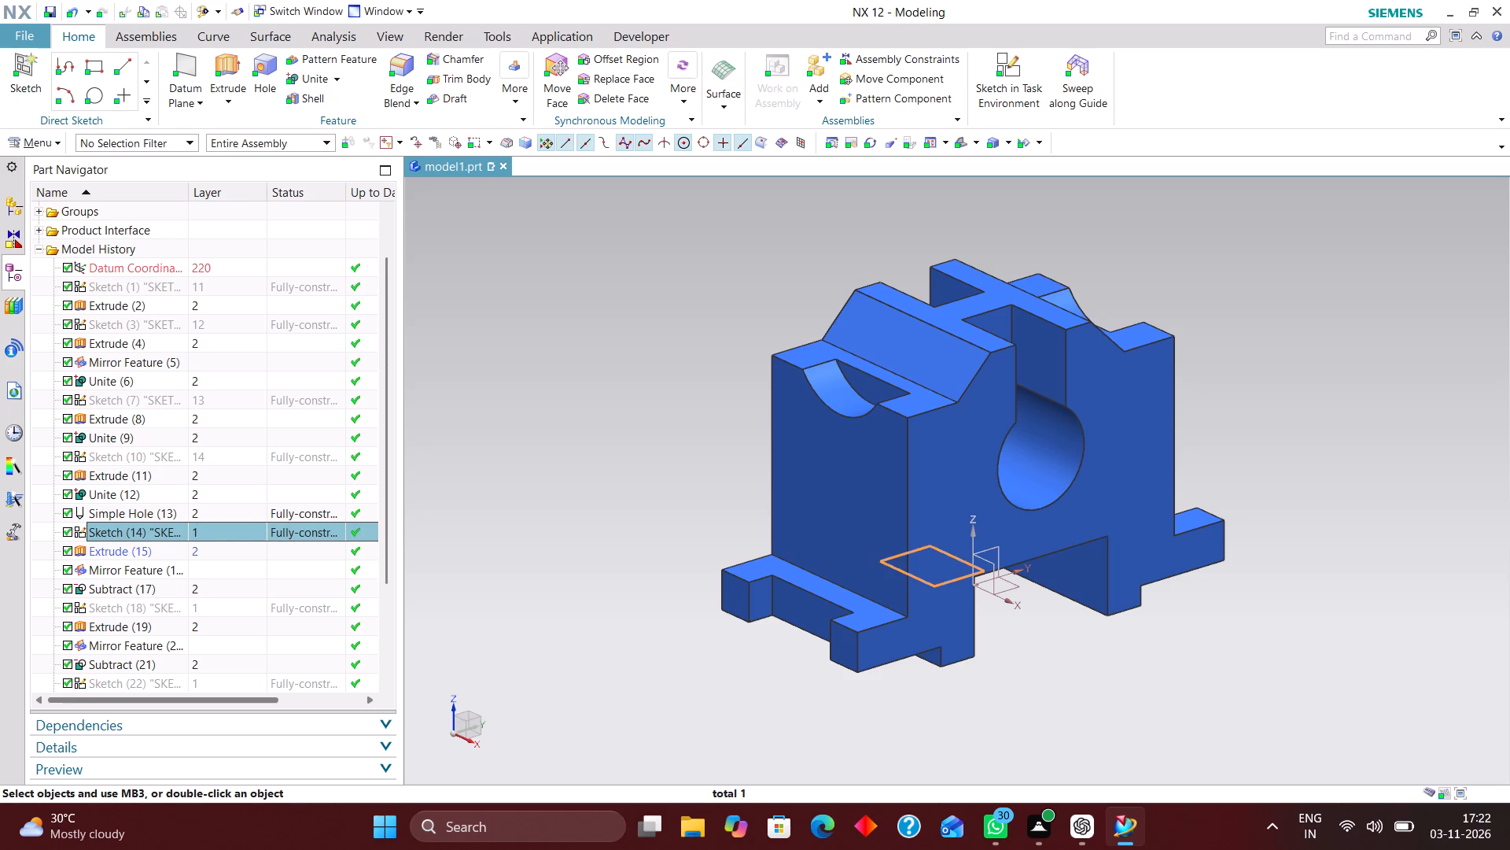
key(ctrl+j)
key(1)
key(5)
key(Return)
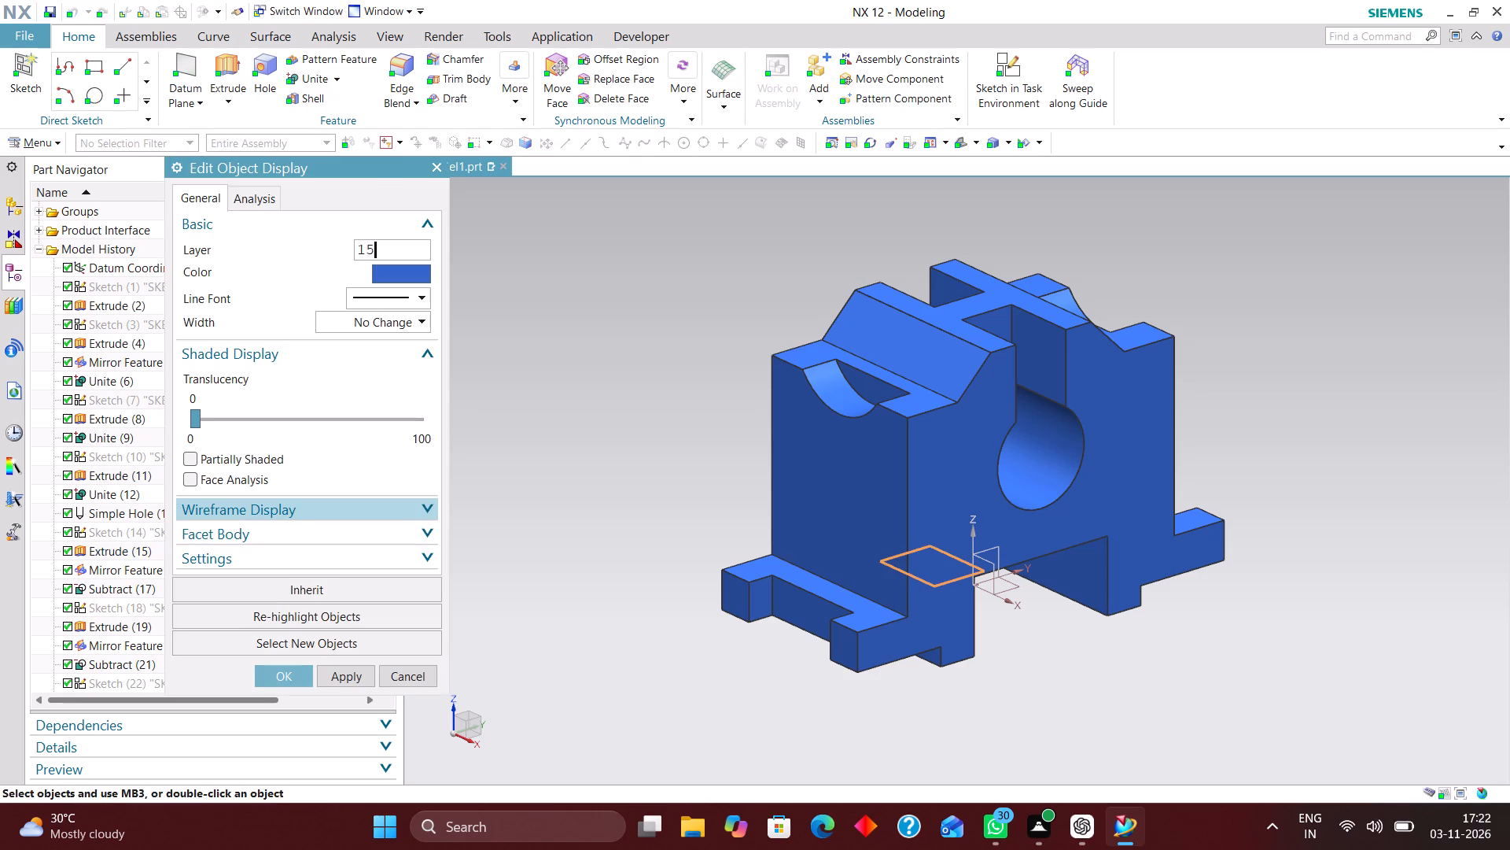
Move Sketch (18) to layer 16 by editing its object display.
scroll(229, 518, down, 3)
click(224, 476)
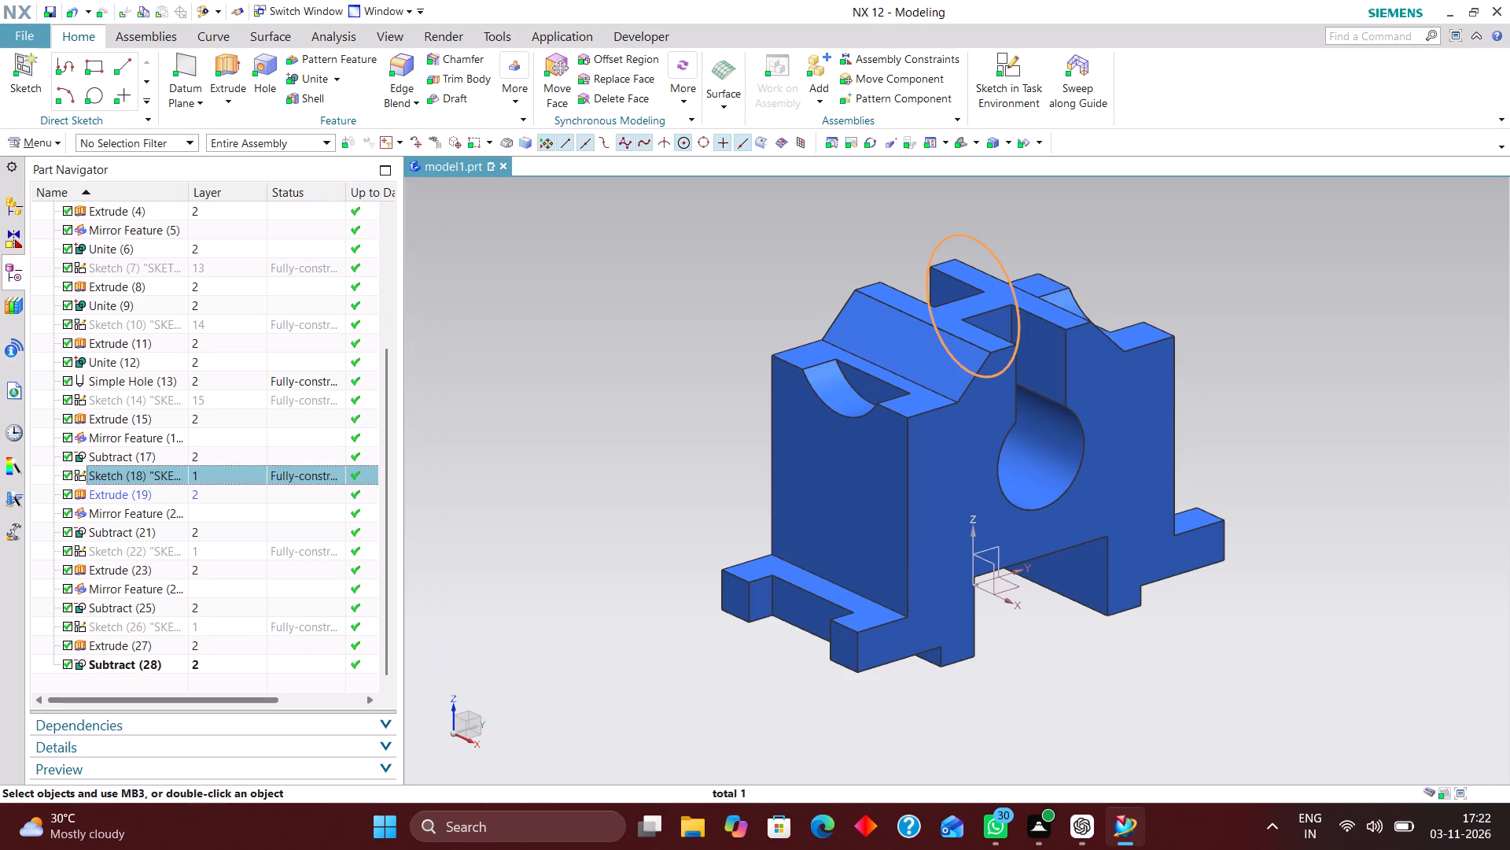
key(ctrl+j)
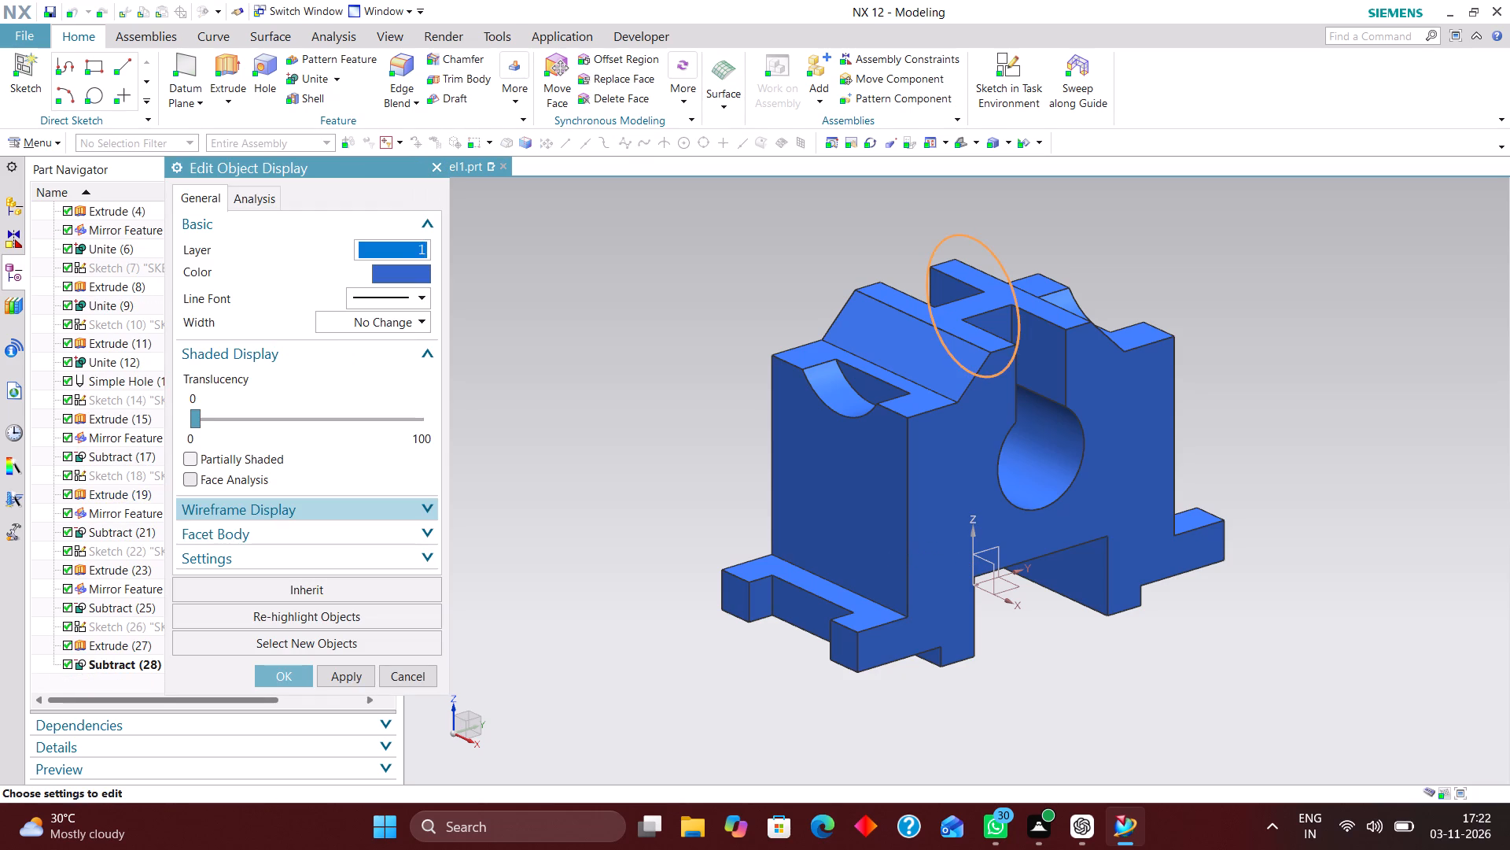
text(16)
key(Return)
Move Sketch (22) to layer 17 by editing its object display.
scroll(225, 469, down, 4)
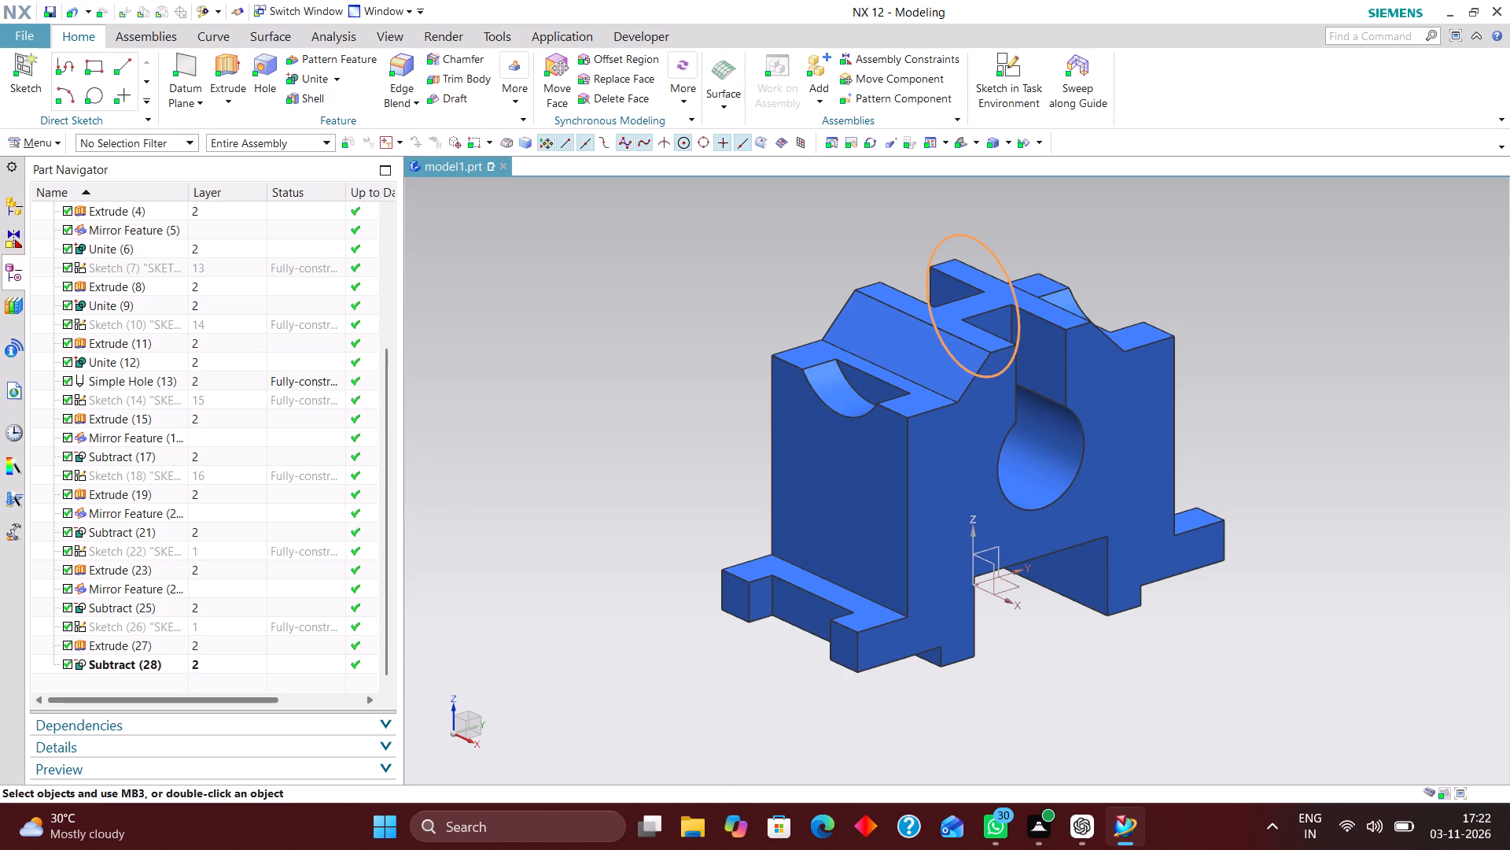
click(230, 550)
key(ctrl+j)
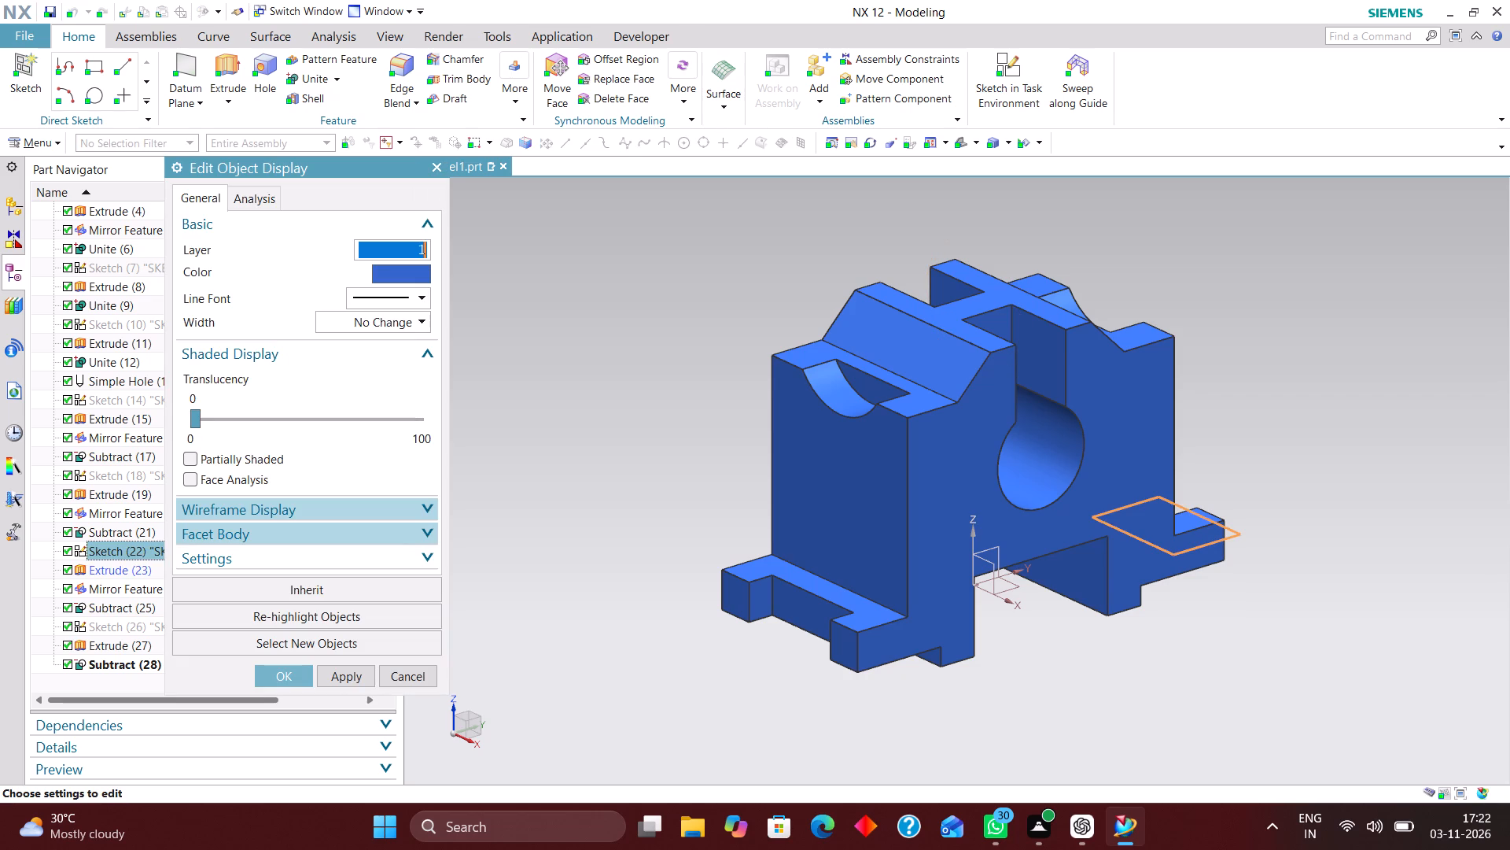
key(1)
key(7)
key(Return)
text(..)
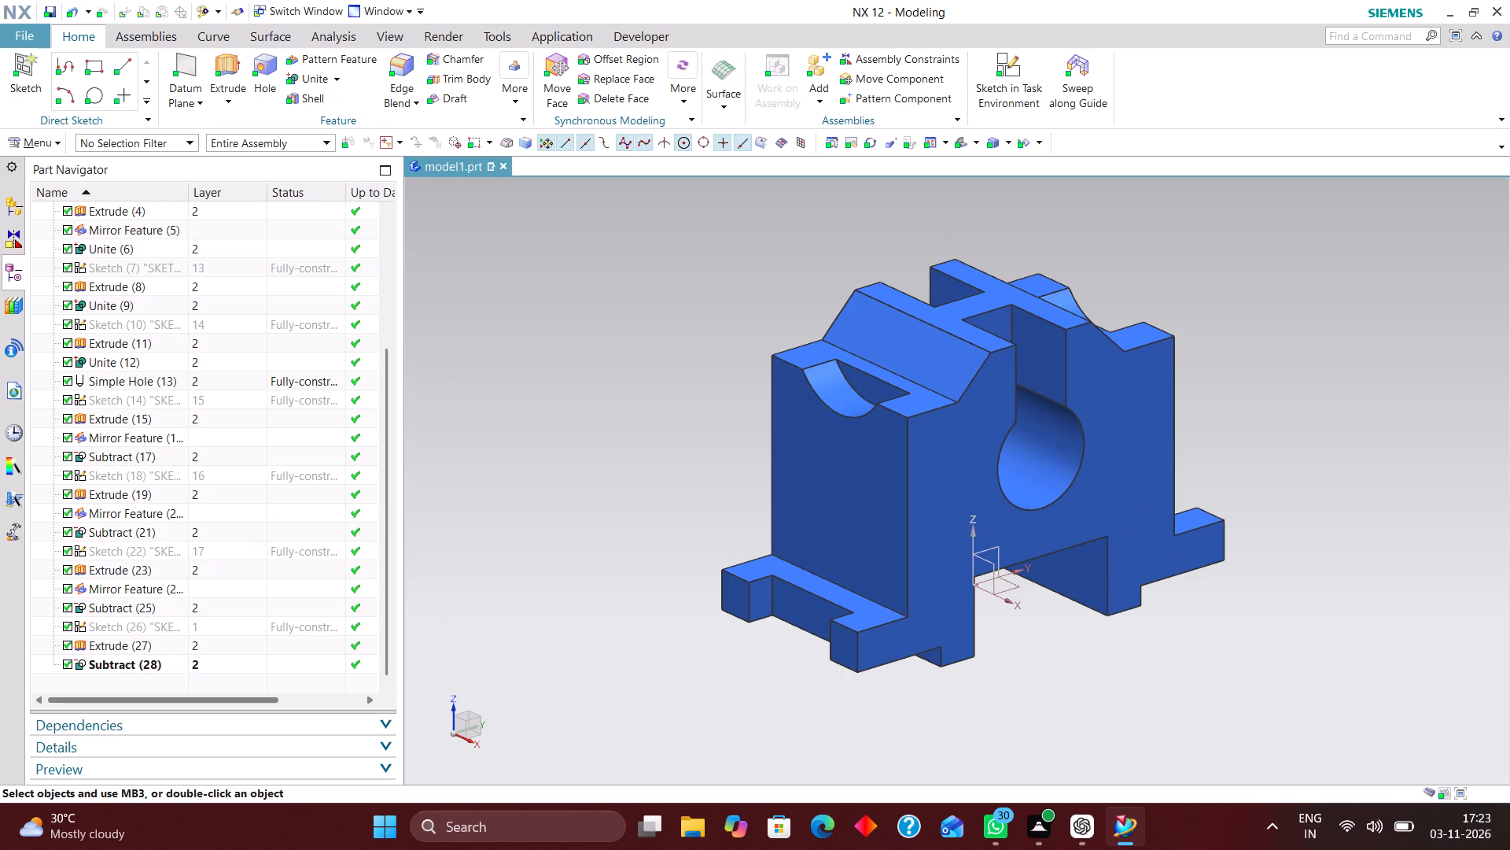
Move Sketch (26) to layer 18 by editing its object display.
scroll(252, 511, down, 4)
click(217, 622)
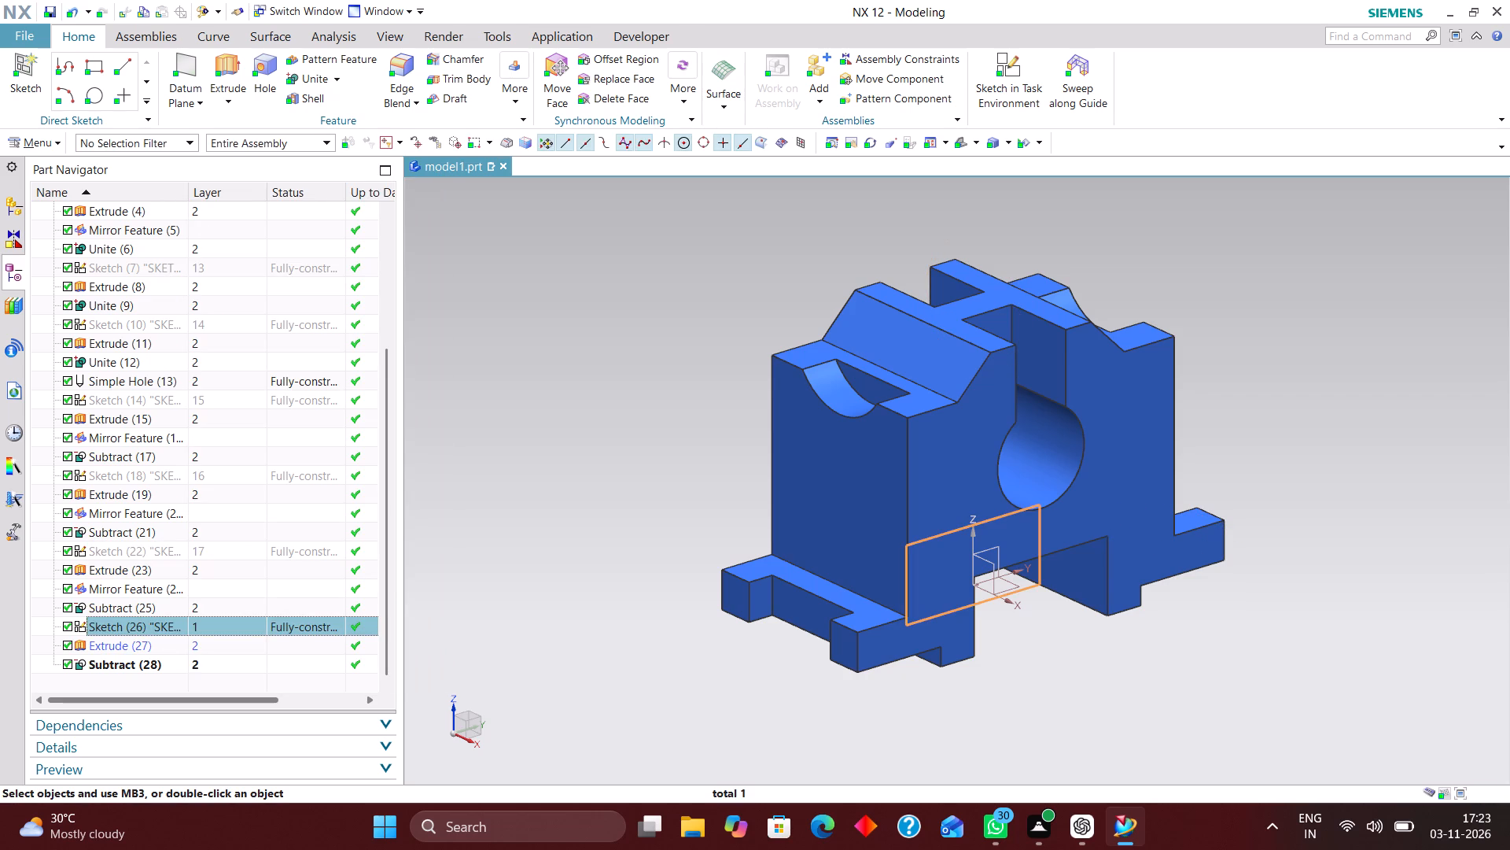
key(ctrl+j)
text(18)
key(Return)
Create a top-level feature group named HOLE containing Simple Hole (13), with its members embedded.
scroll(234, 593, down, 2)
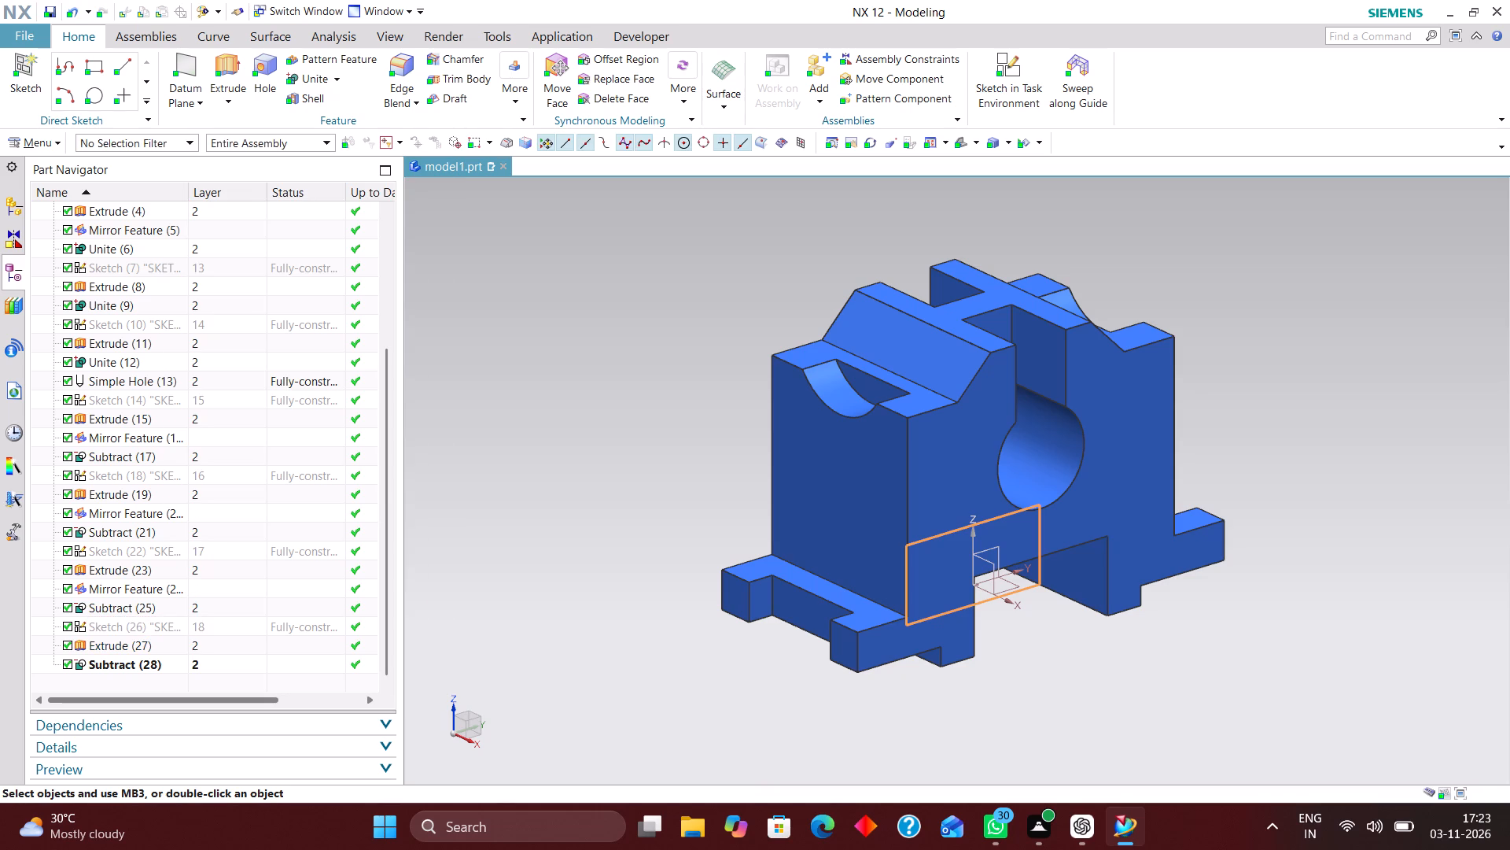
click(220, 401)
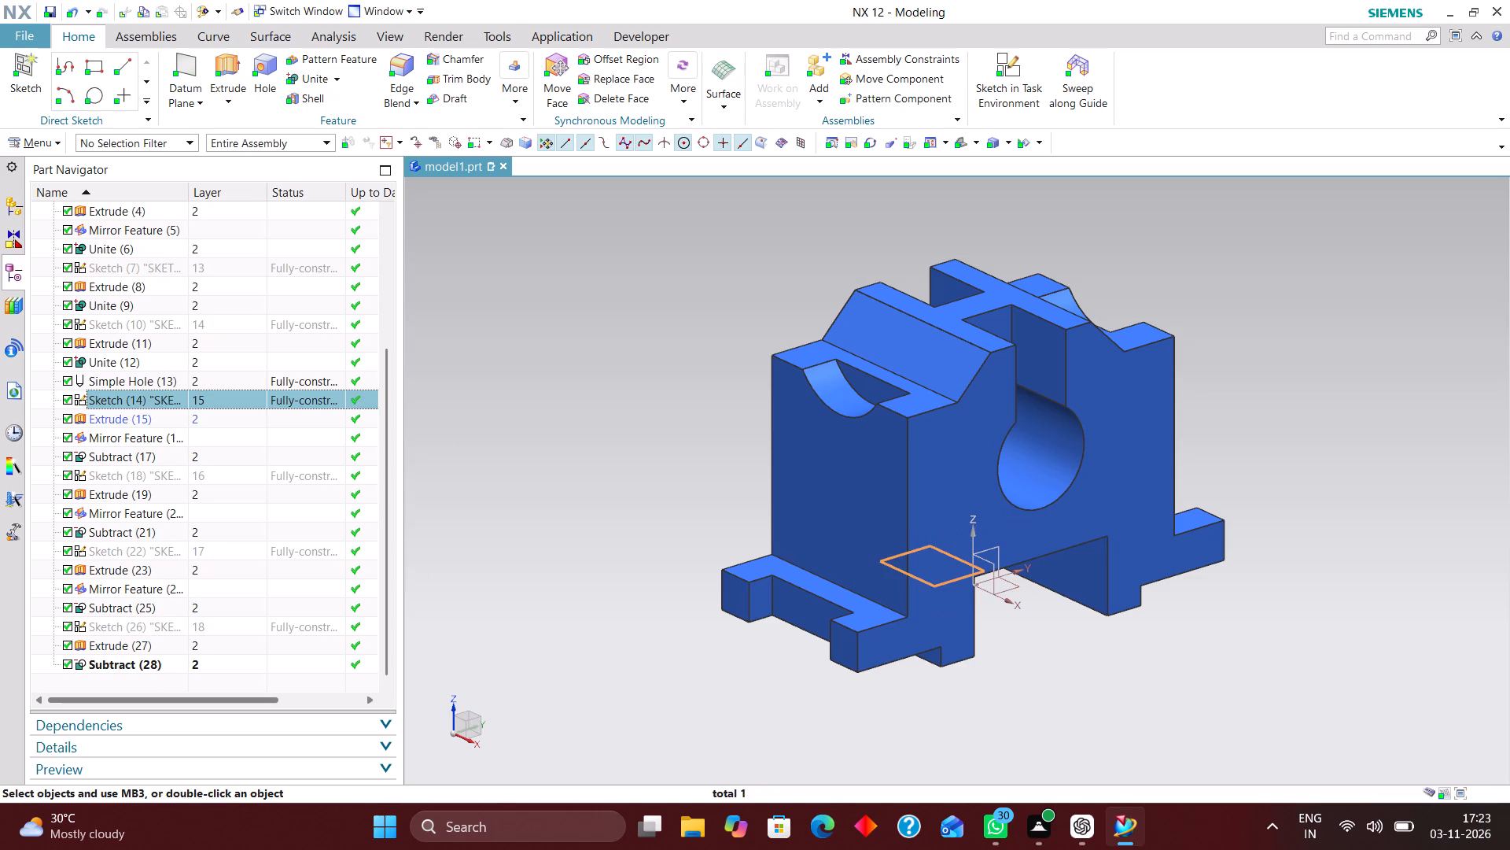
click(219, 382)
right_click(219, 382)
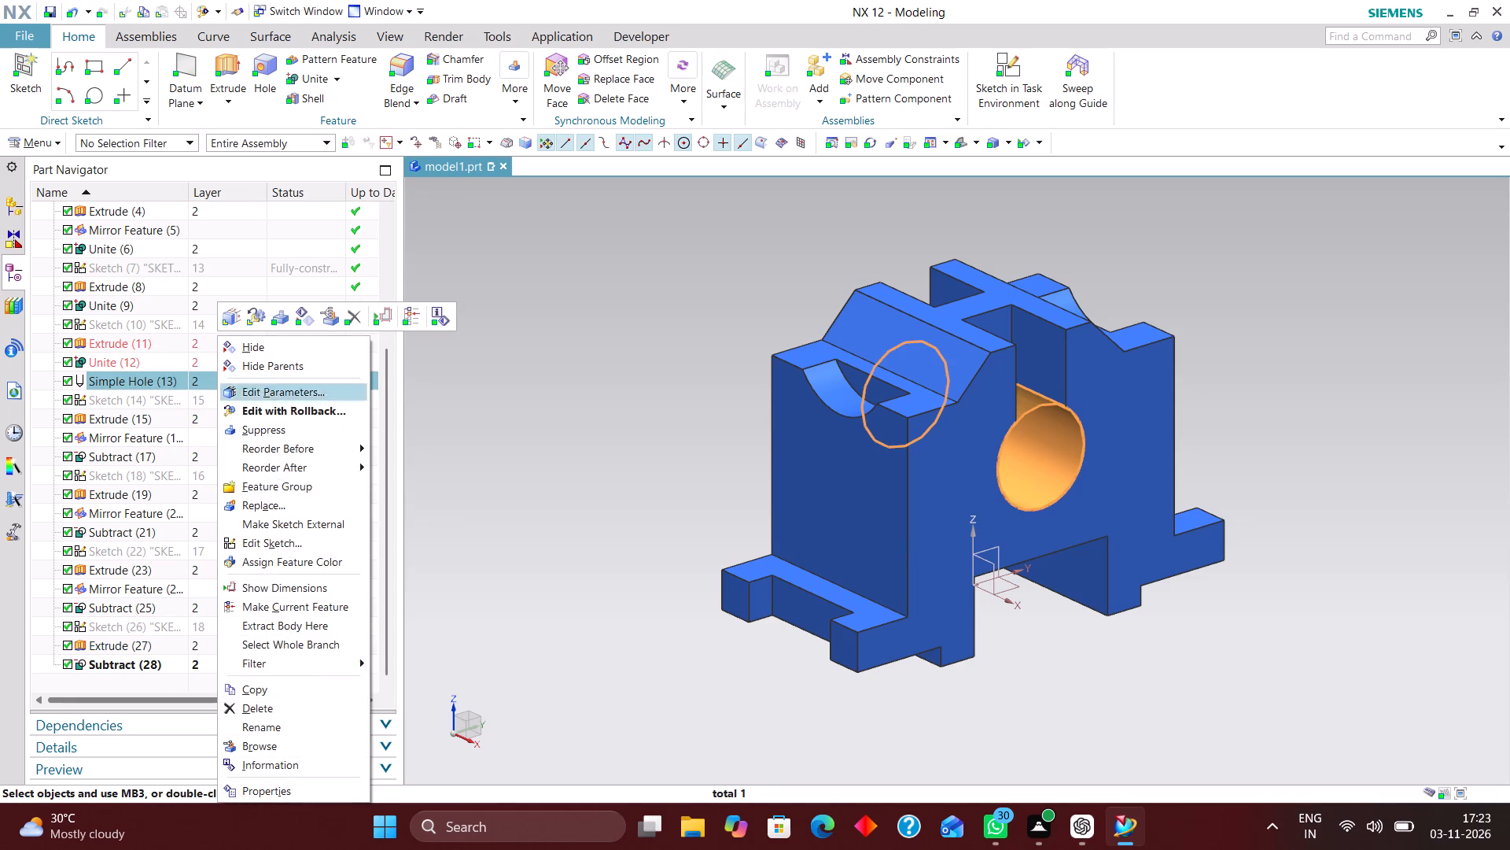
click(300, 485)
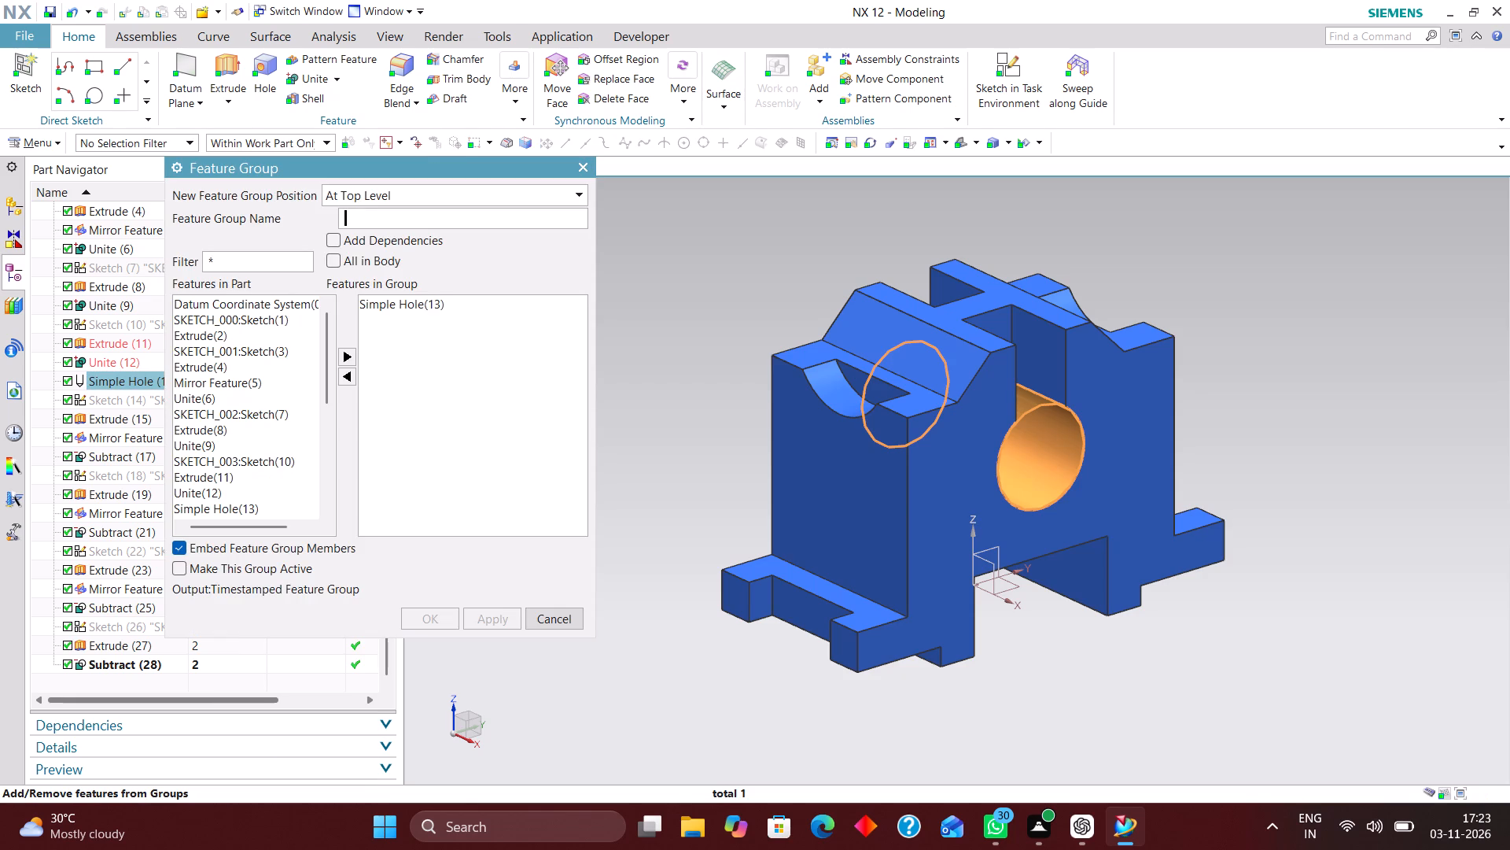
text(HOLE)
key(Return)
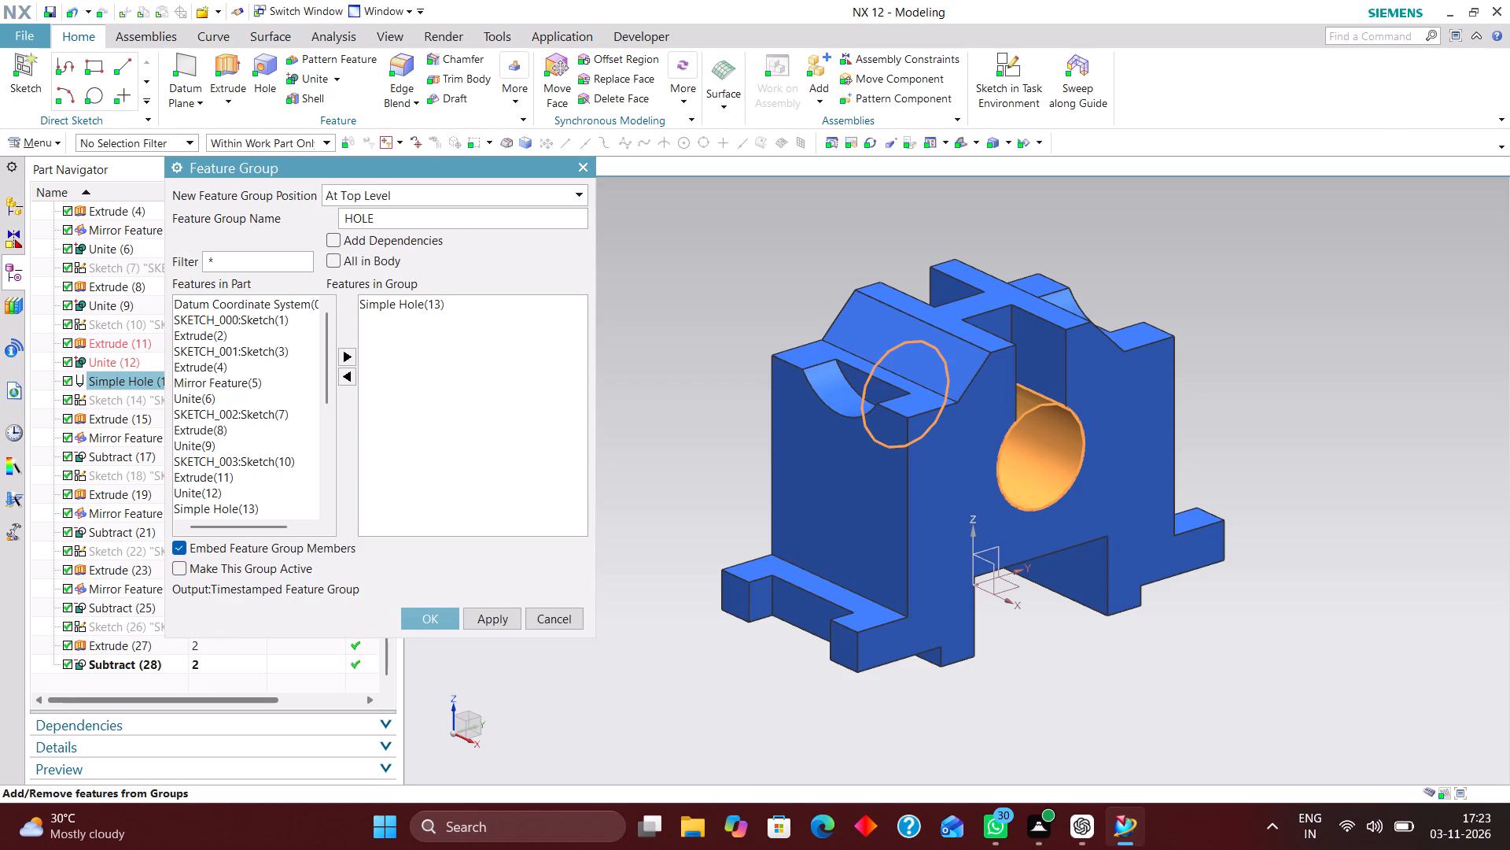
click(431, 613)
Review the model history with its feature group and view the fixture in isometric orientation.
scroll(203, 531, up, 2)
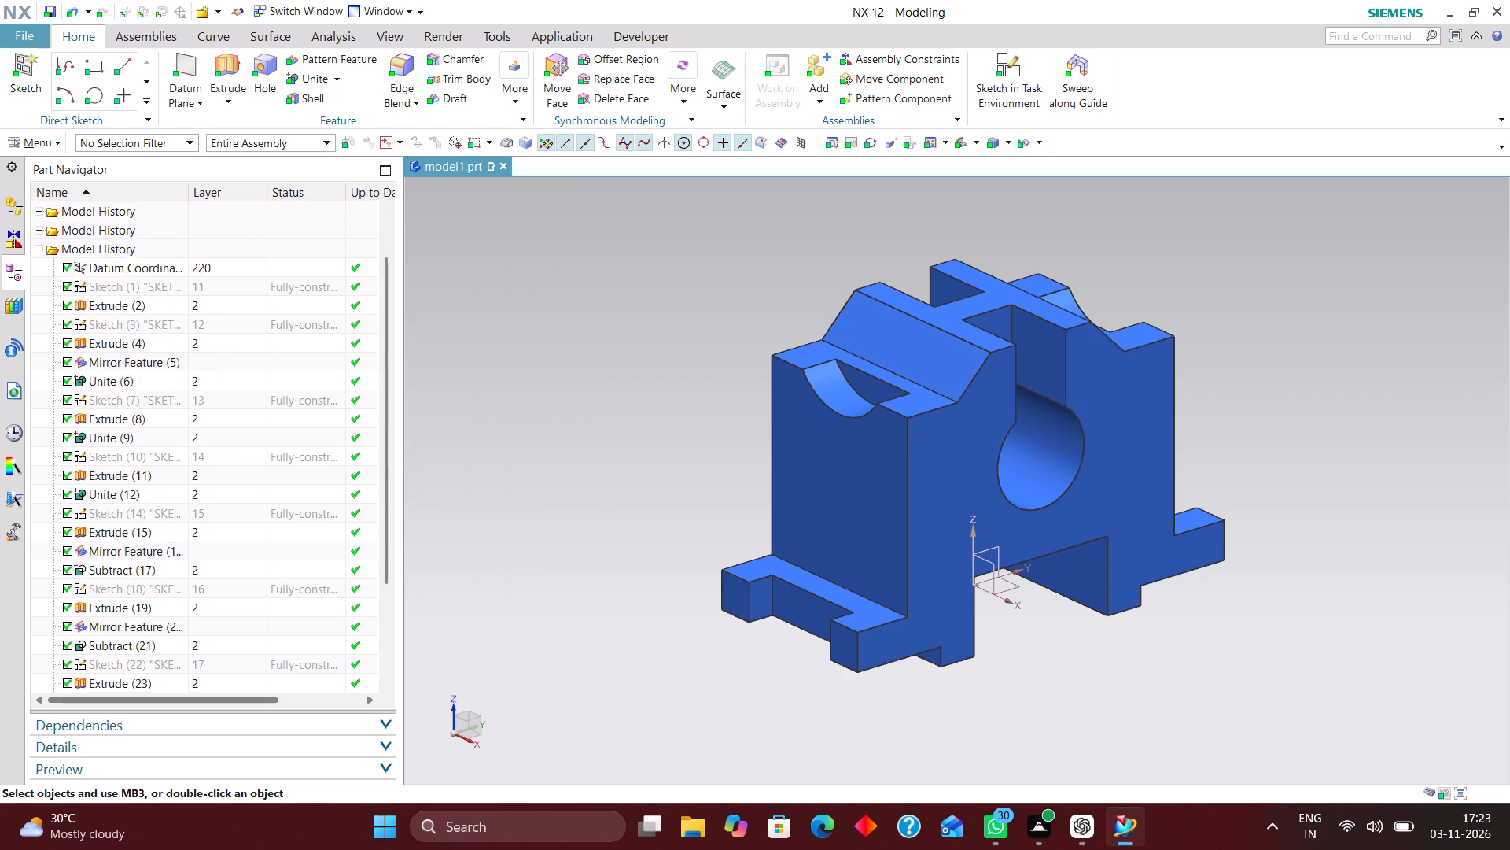
scroll(203, 530, up, 2)
scroll(176, 343, up, 4)
scroll(202, 396, down, 9)
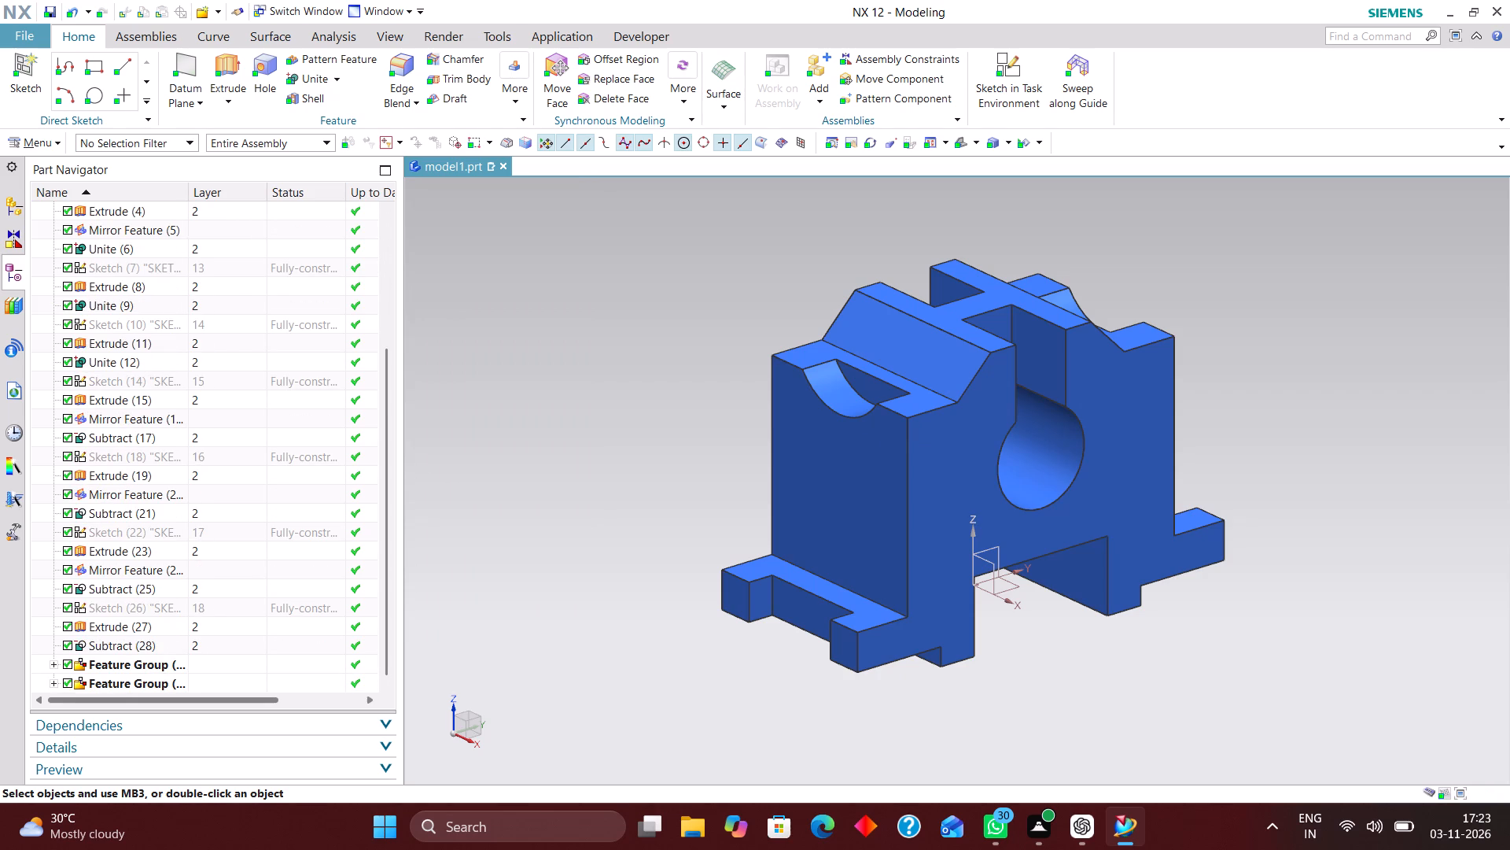
scroll(181, 495, up, 4)
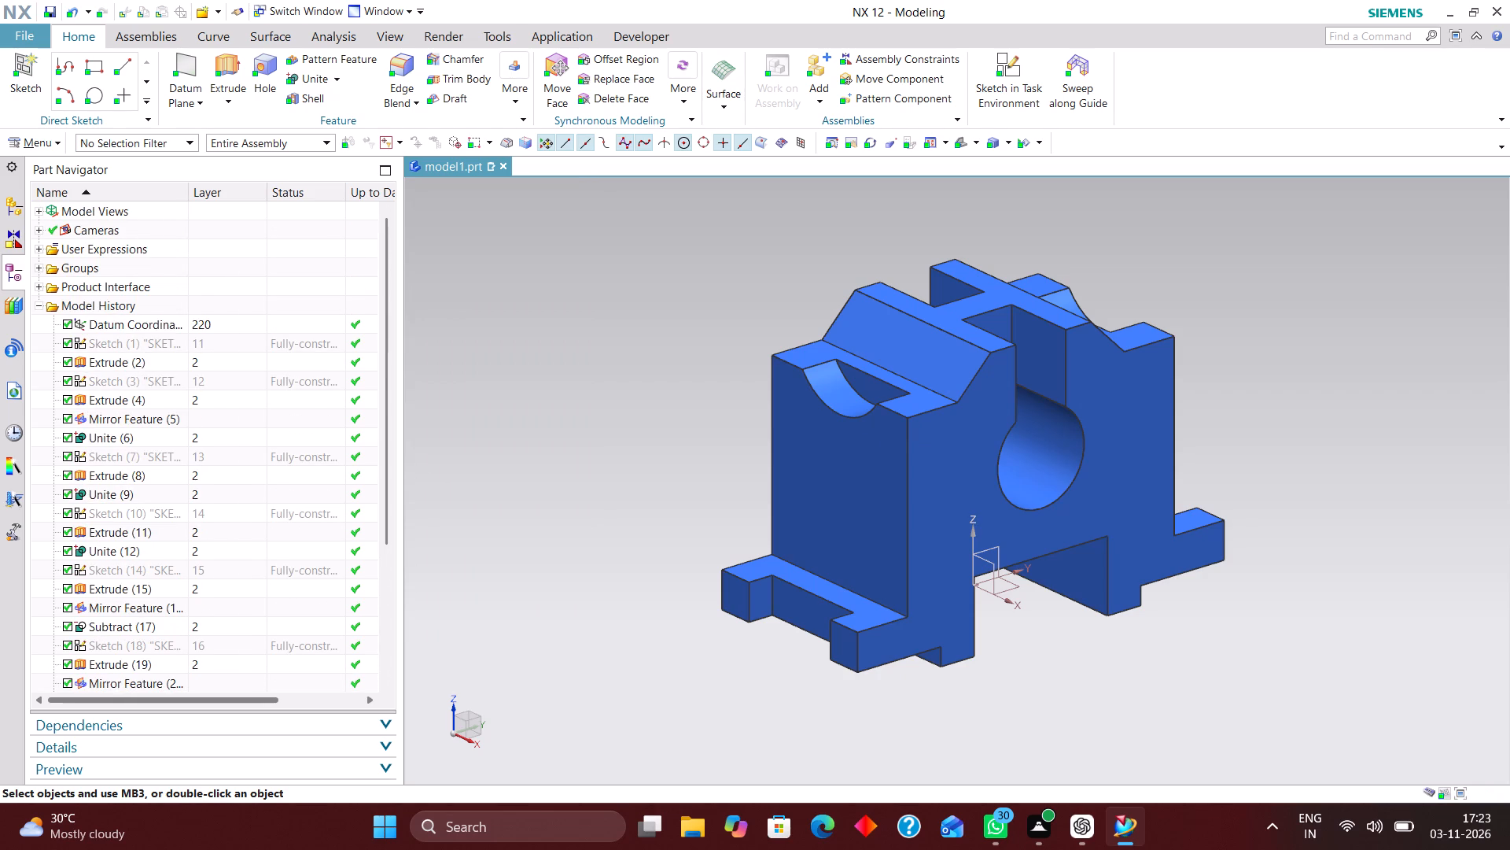
scroll(205, 374, down, 5)
click(966, 143)
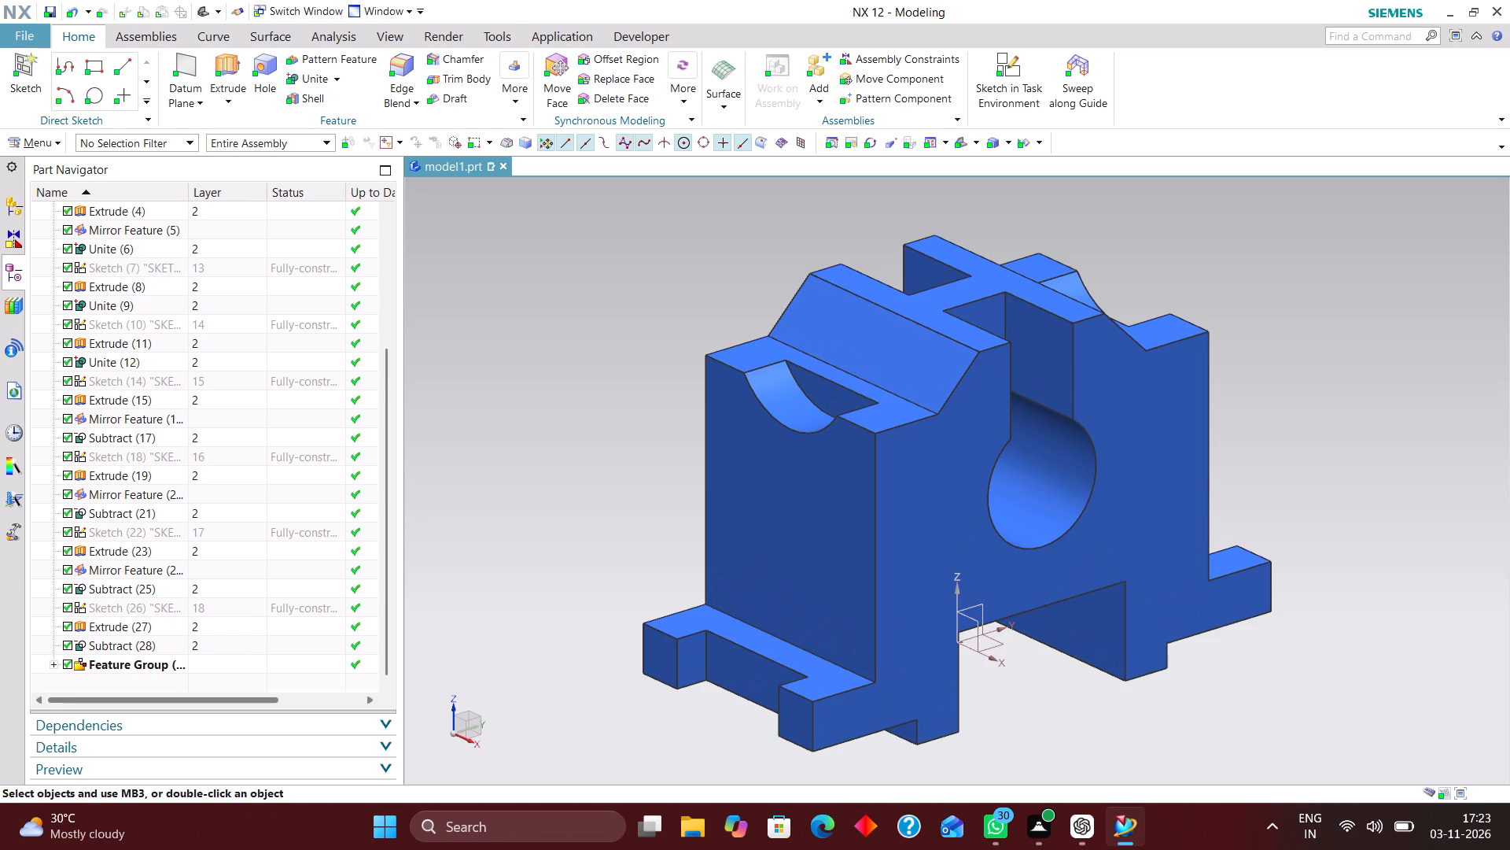
key(End)
key(End)
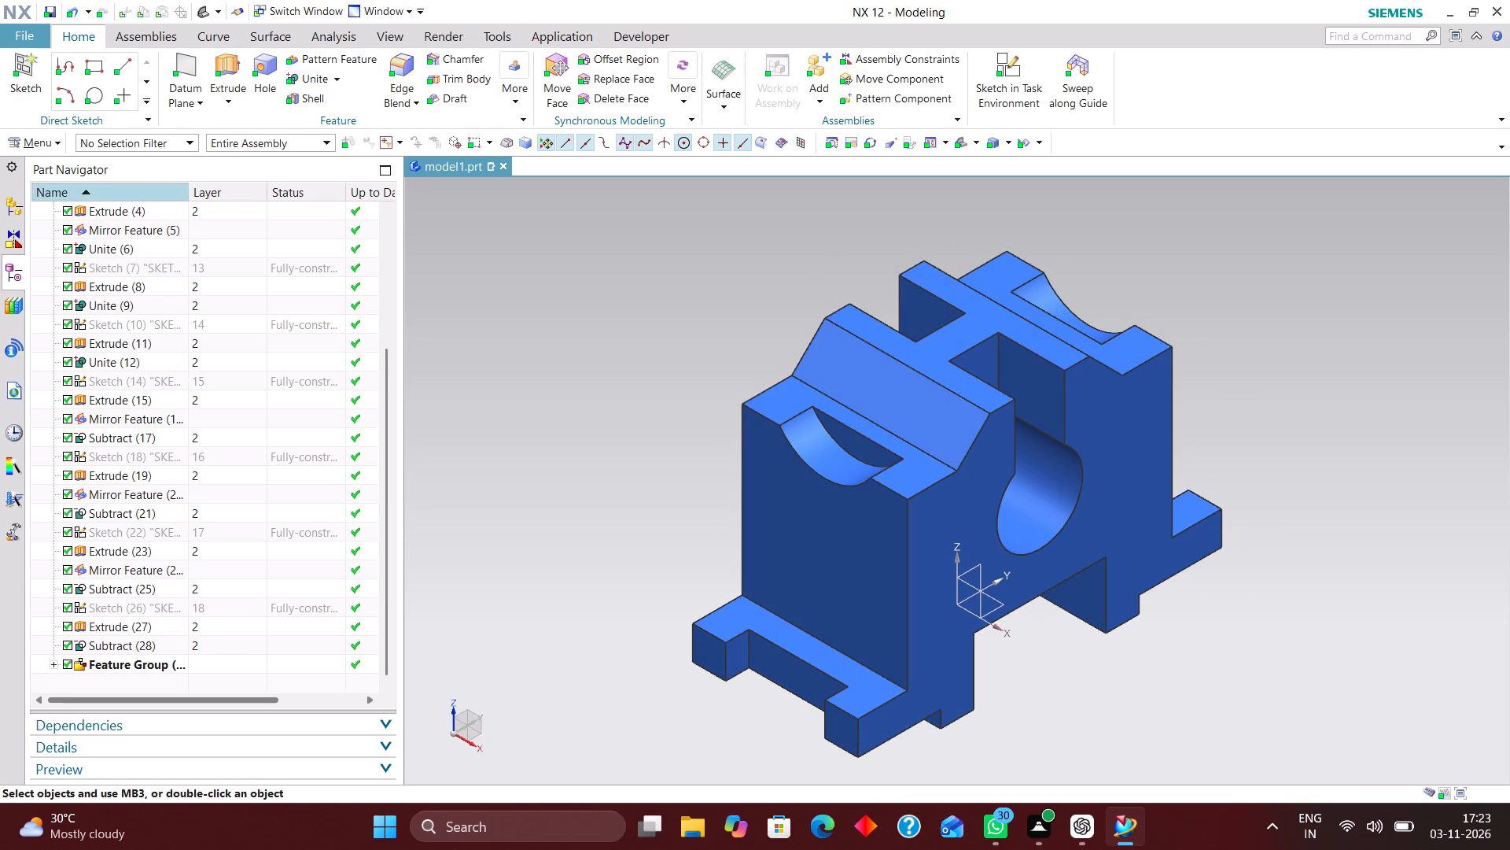
Create a new drawing of the existing part model1 using the A3 - Size millimetre template.
click(37, 39)
click(62, 62)
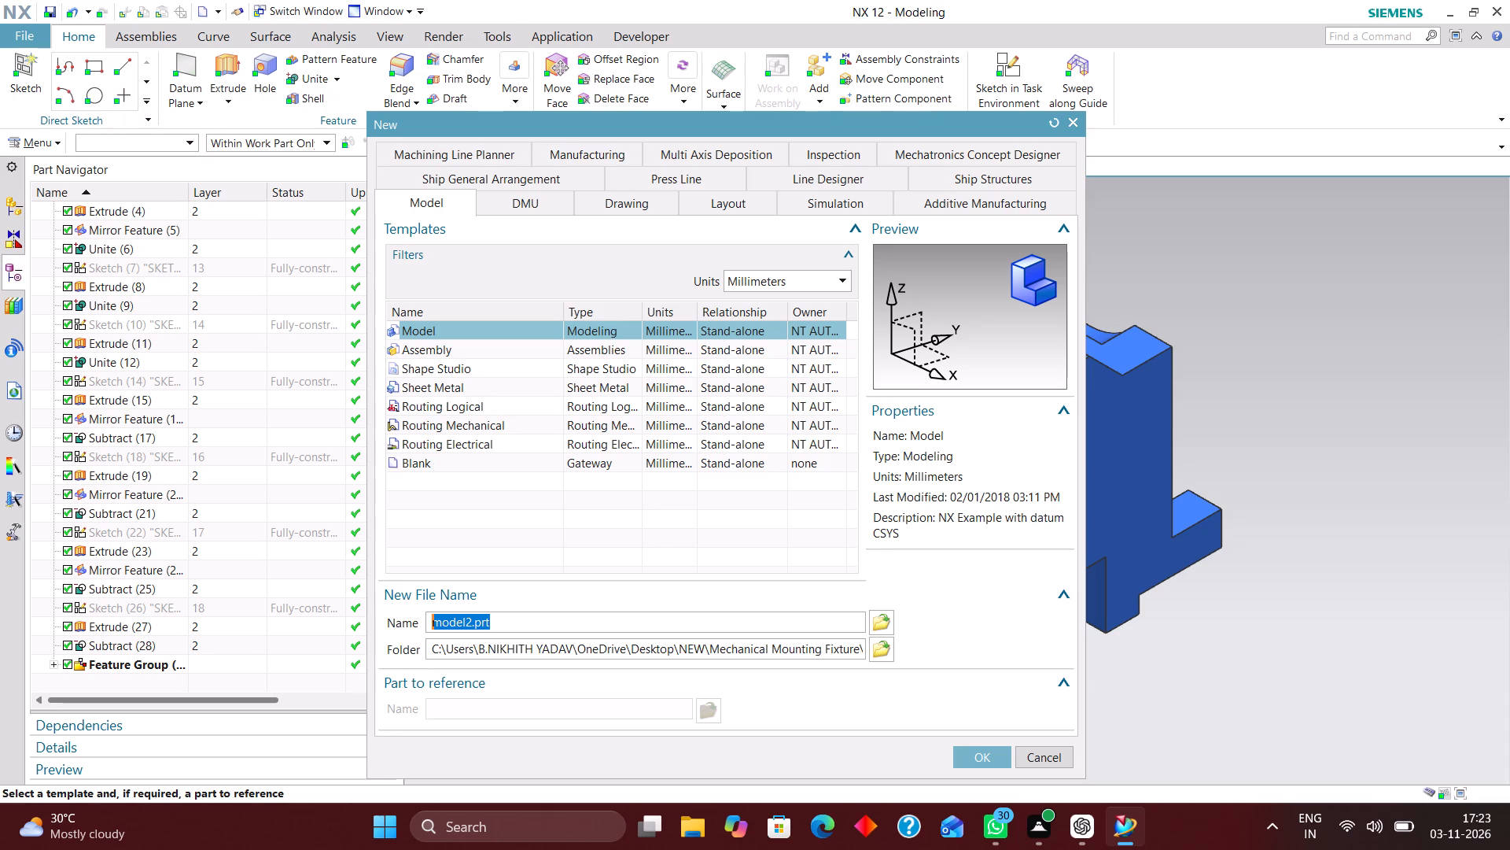
click(624, 206)
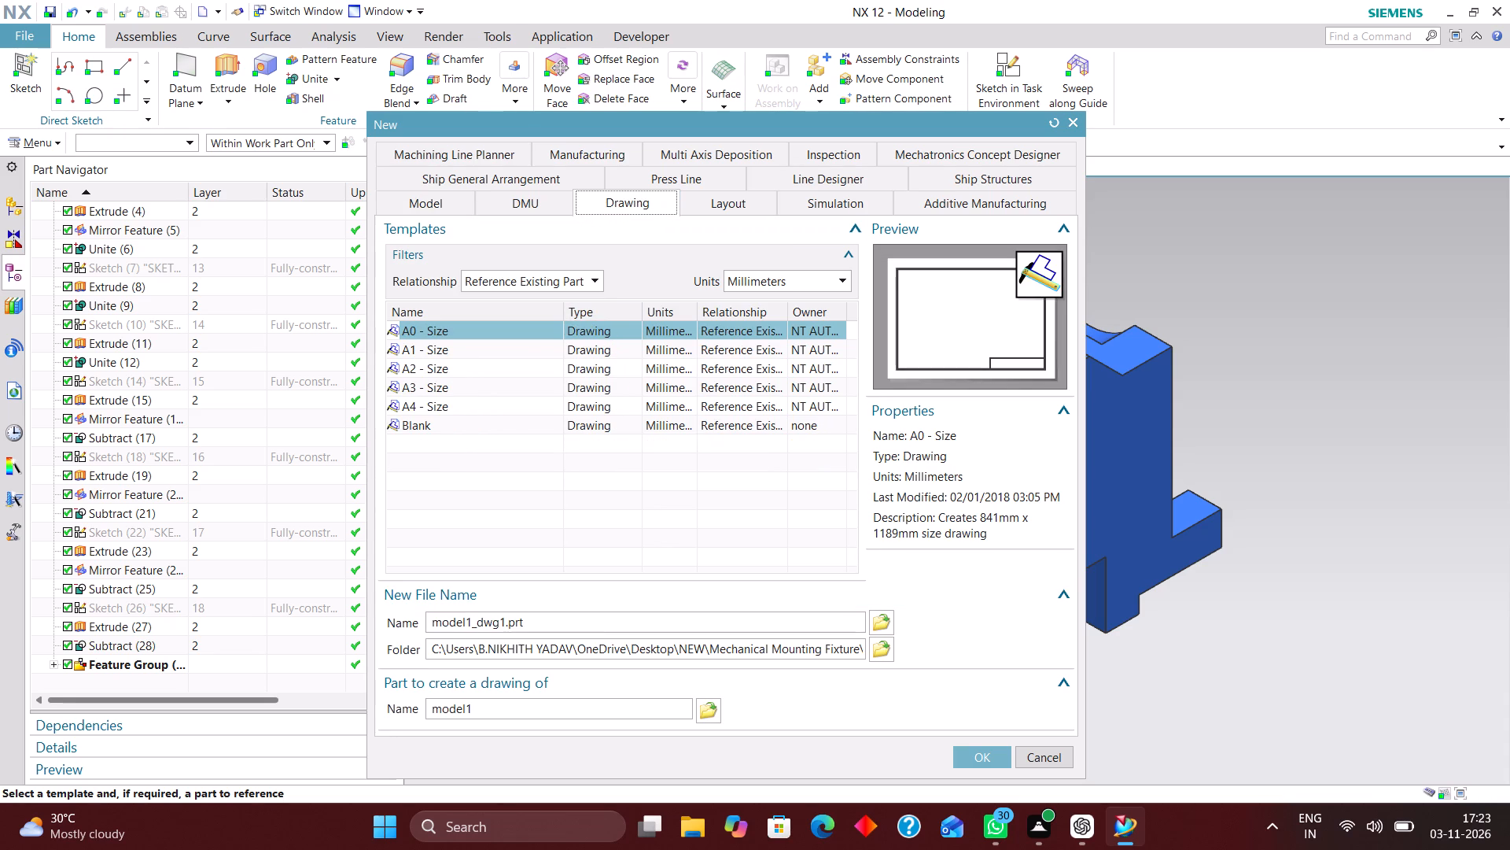
click(441, 371)
click(455, 387)
click(985, 755)
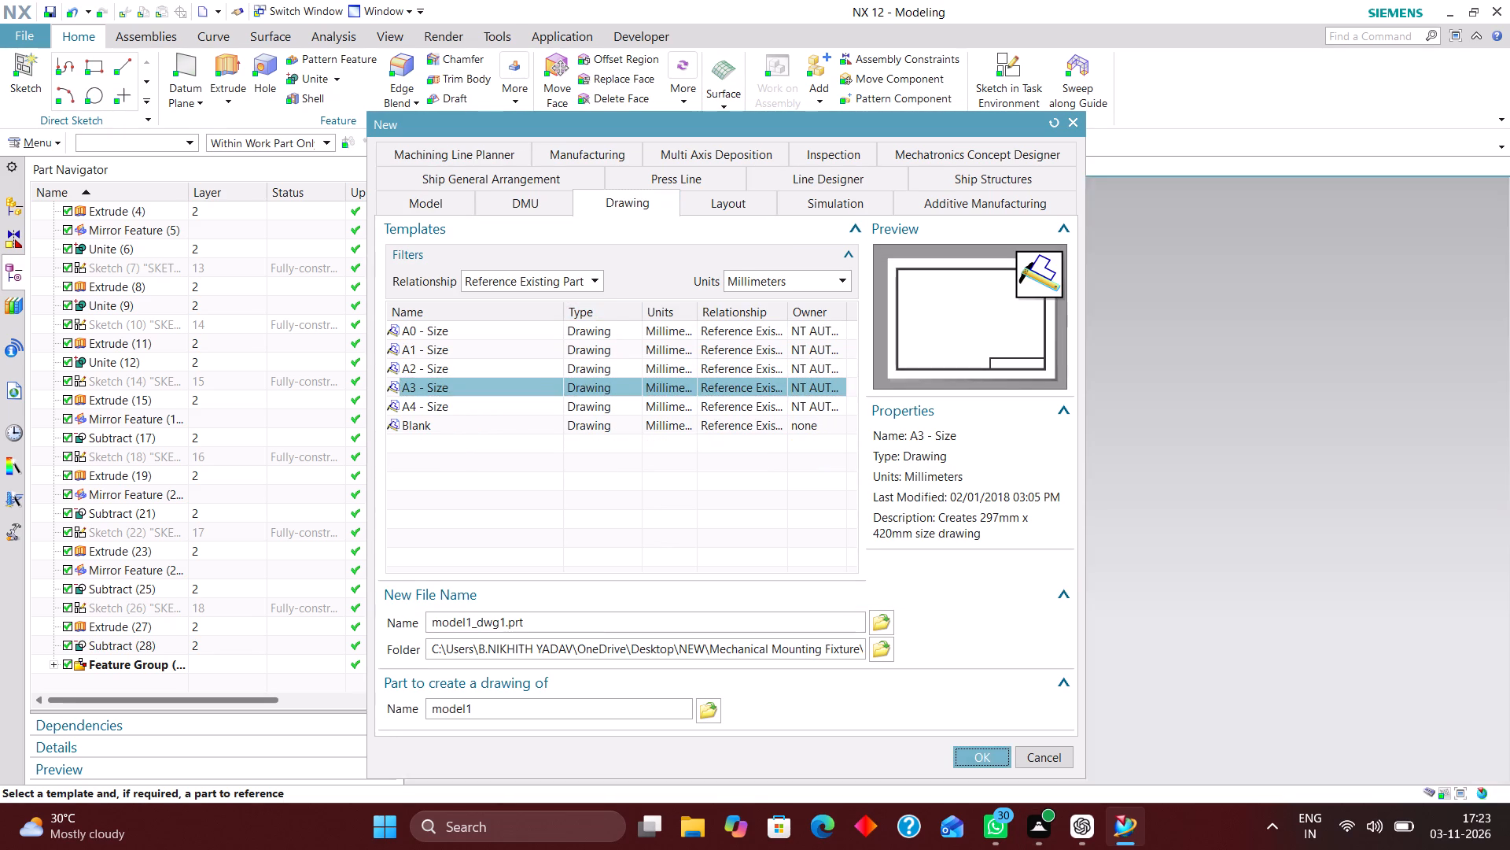
click(447, 401)
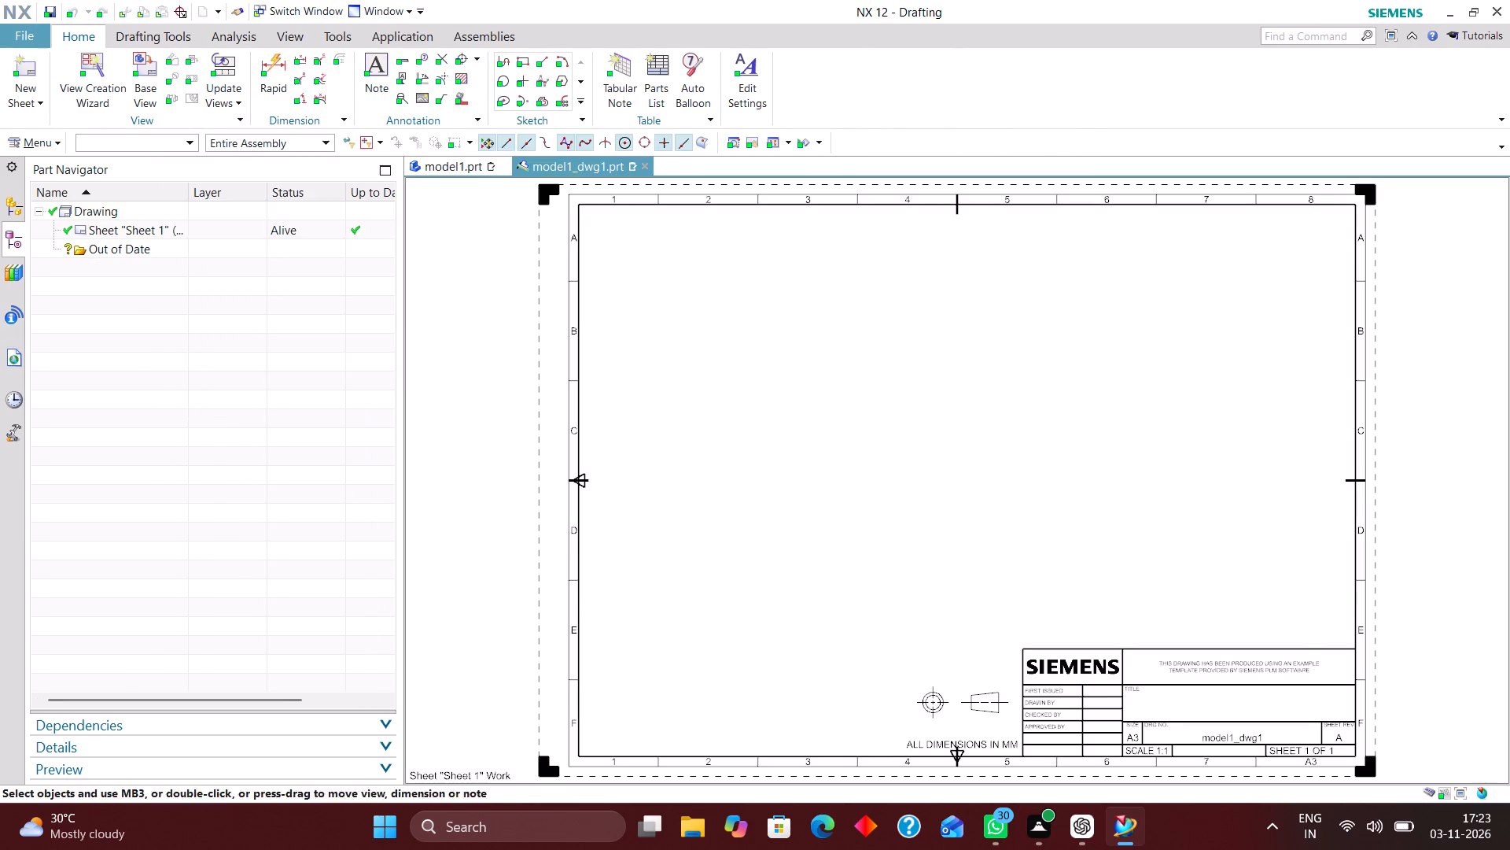
click(587, 525)
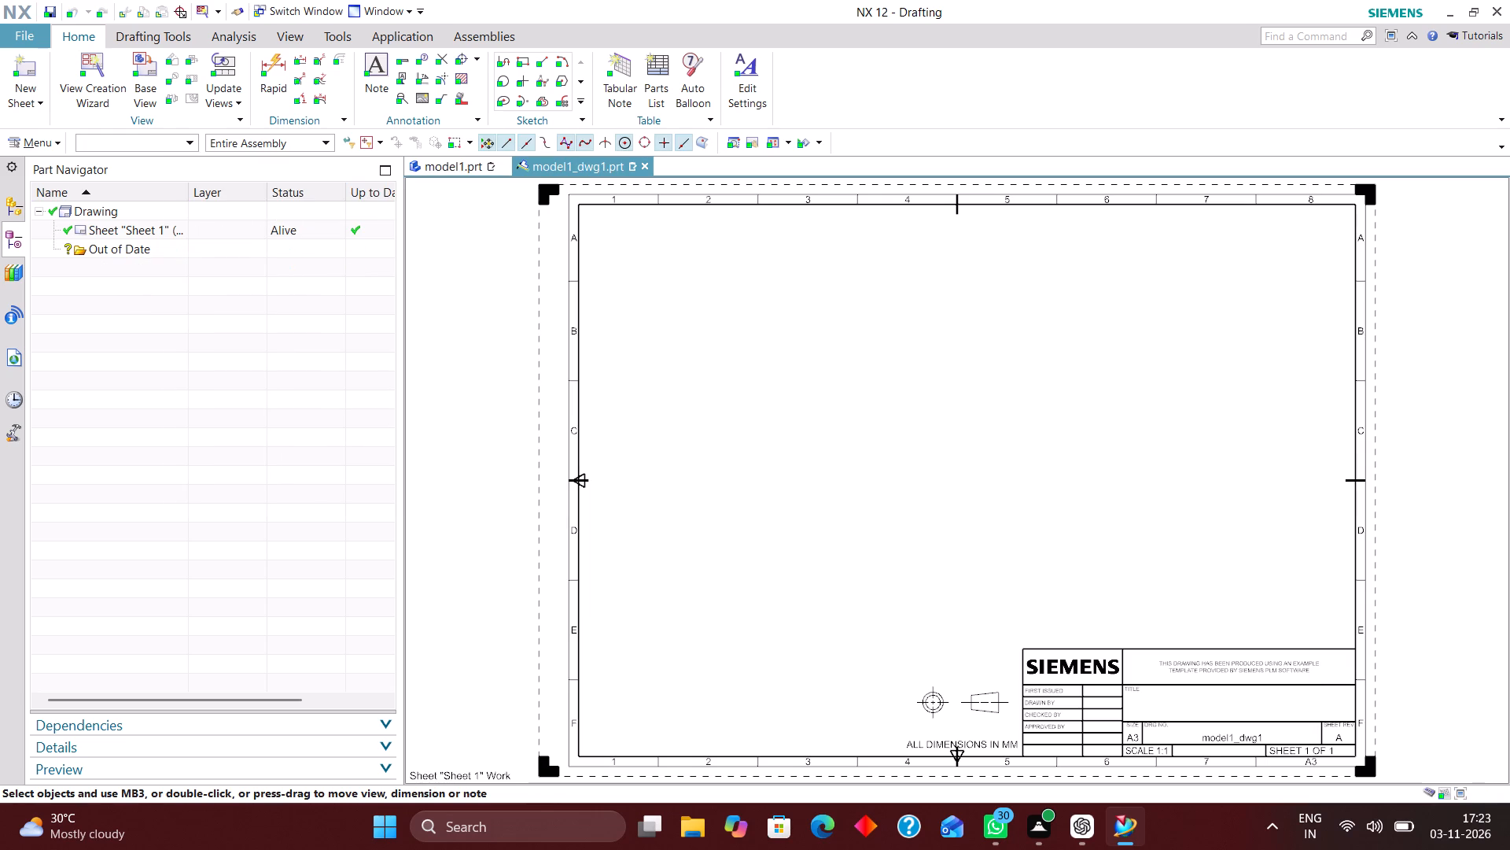
Set the drawing's work layer to 2 in the layer settings.
key(ctrl+l)
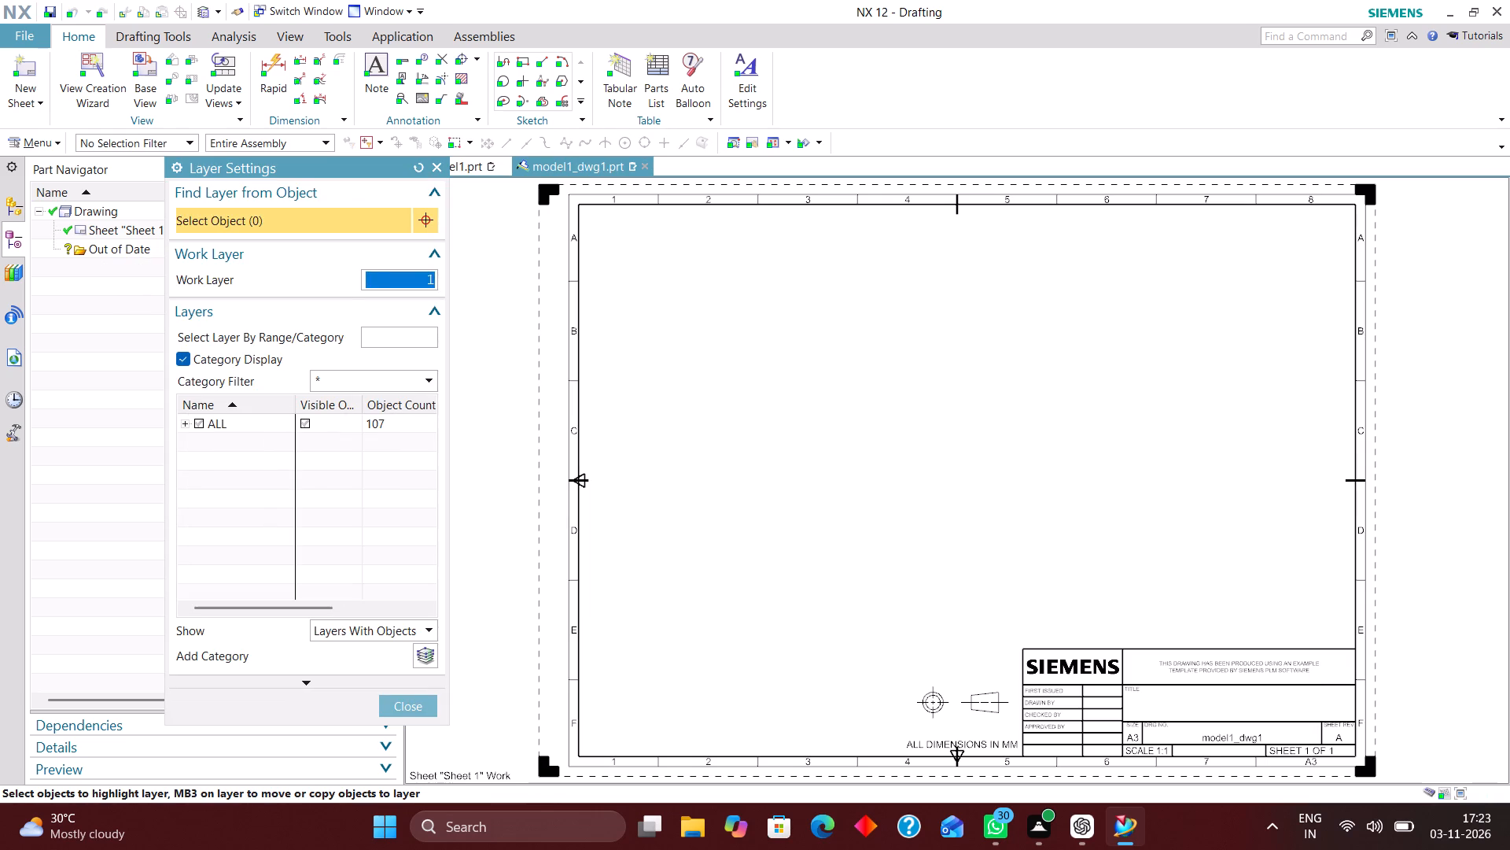
key(2)
key(Return)
key(3)
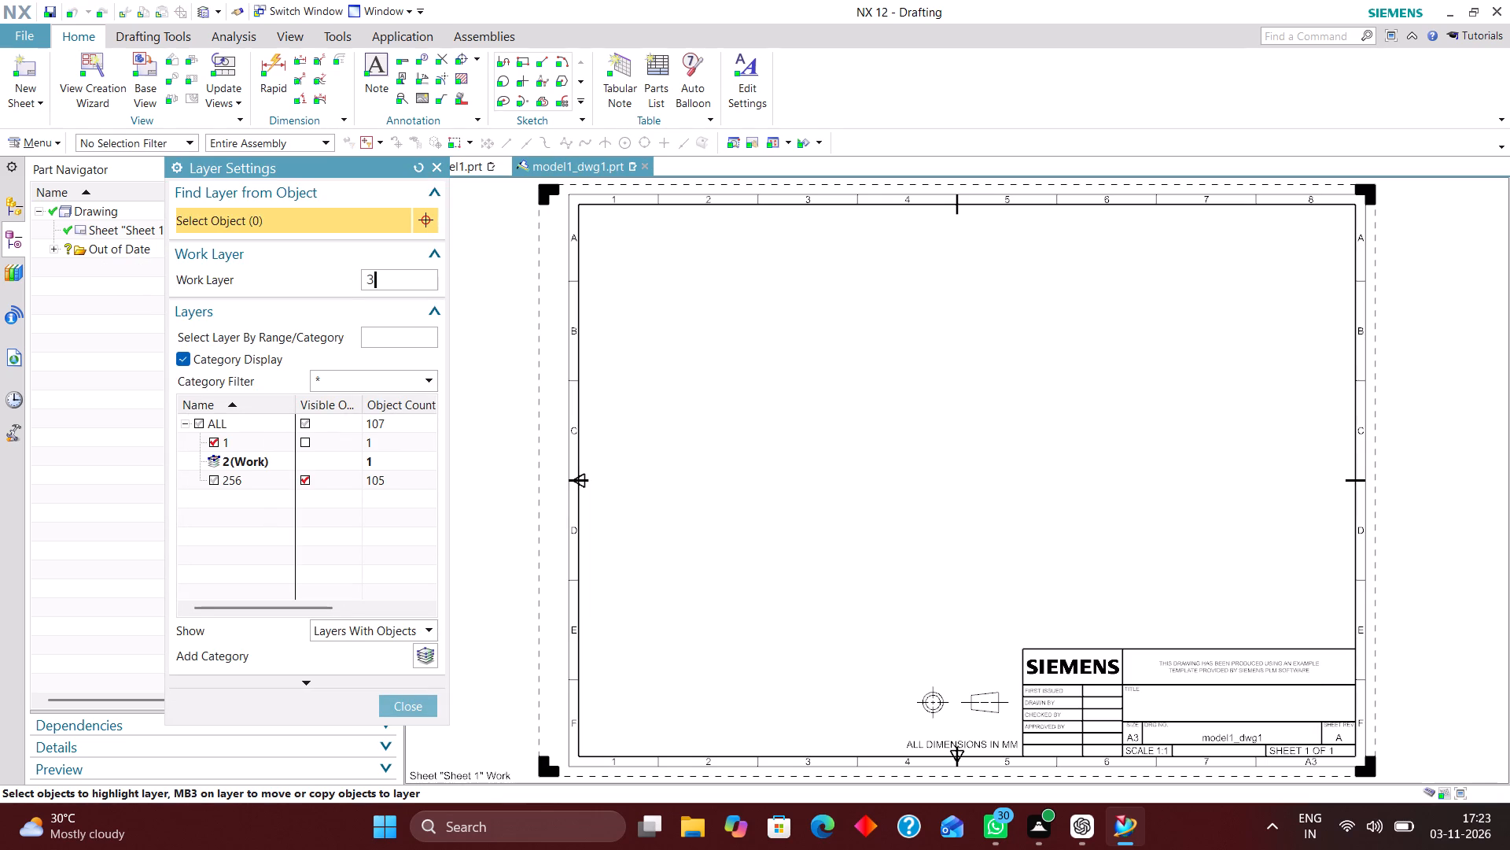
key(BackSpace)
key(2)
key(Return)
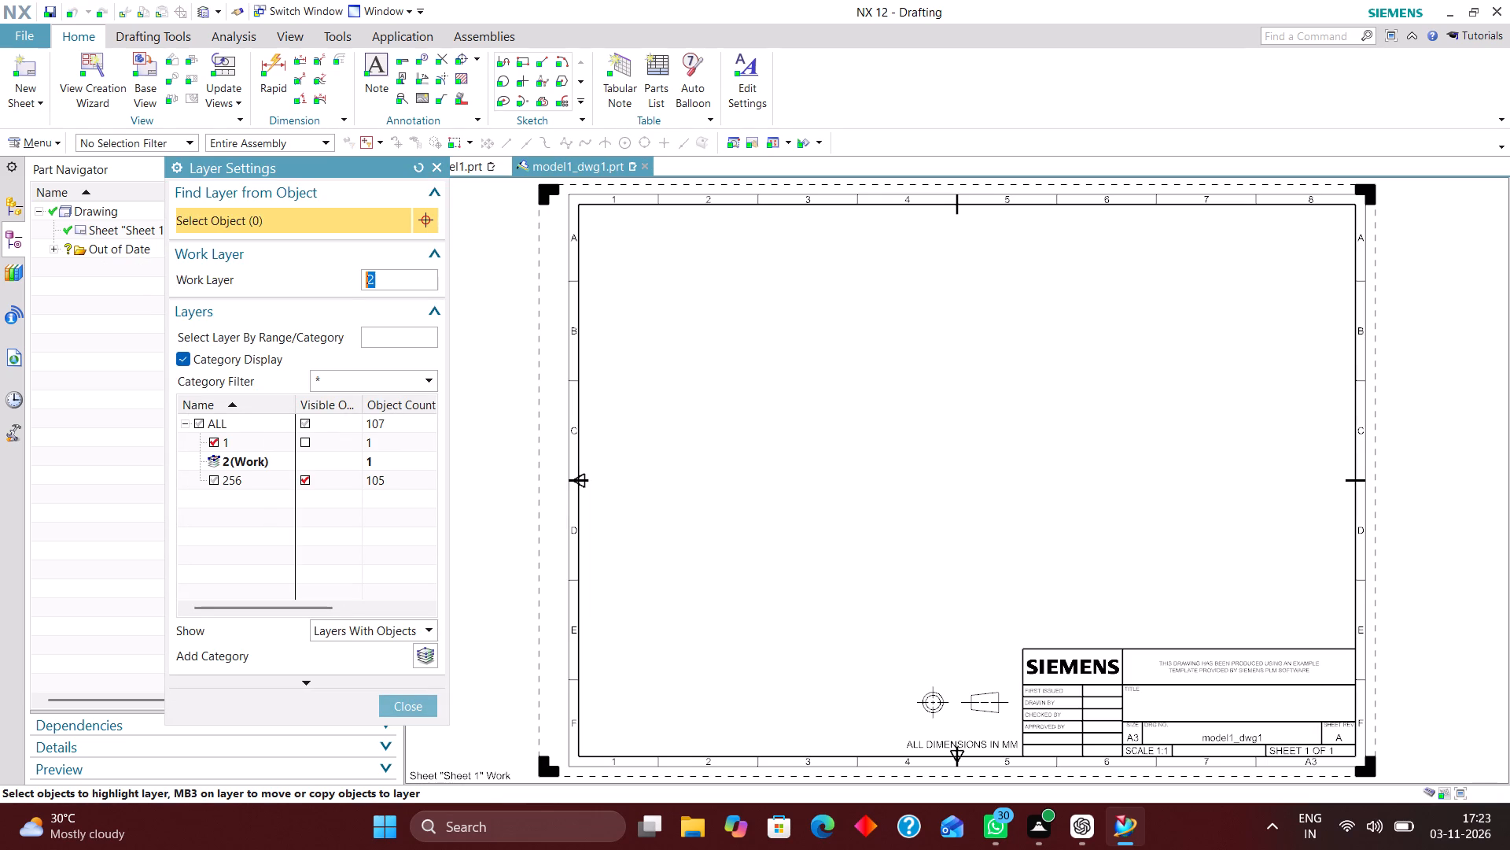
key(Return)
key(Return)
key(Return)
click(402, 697)
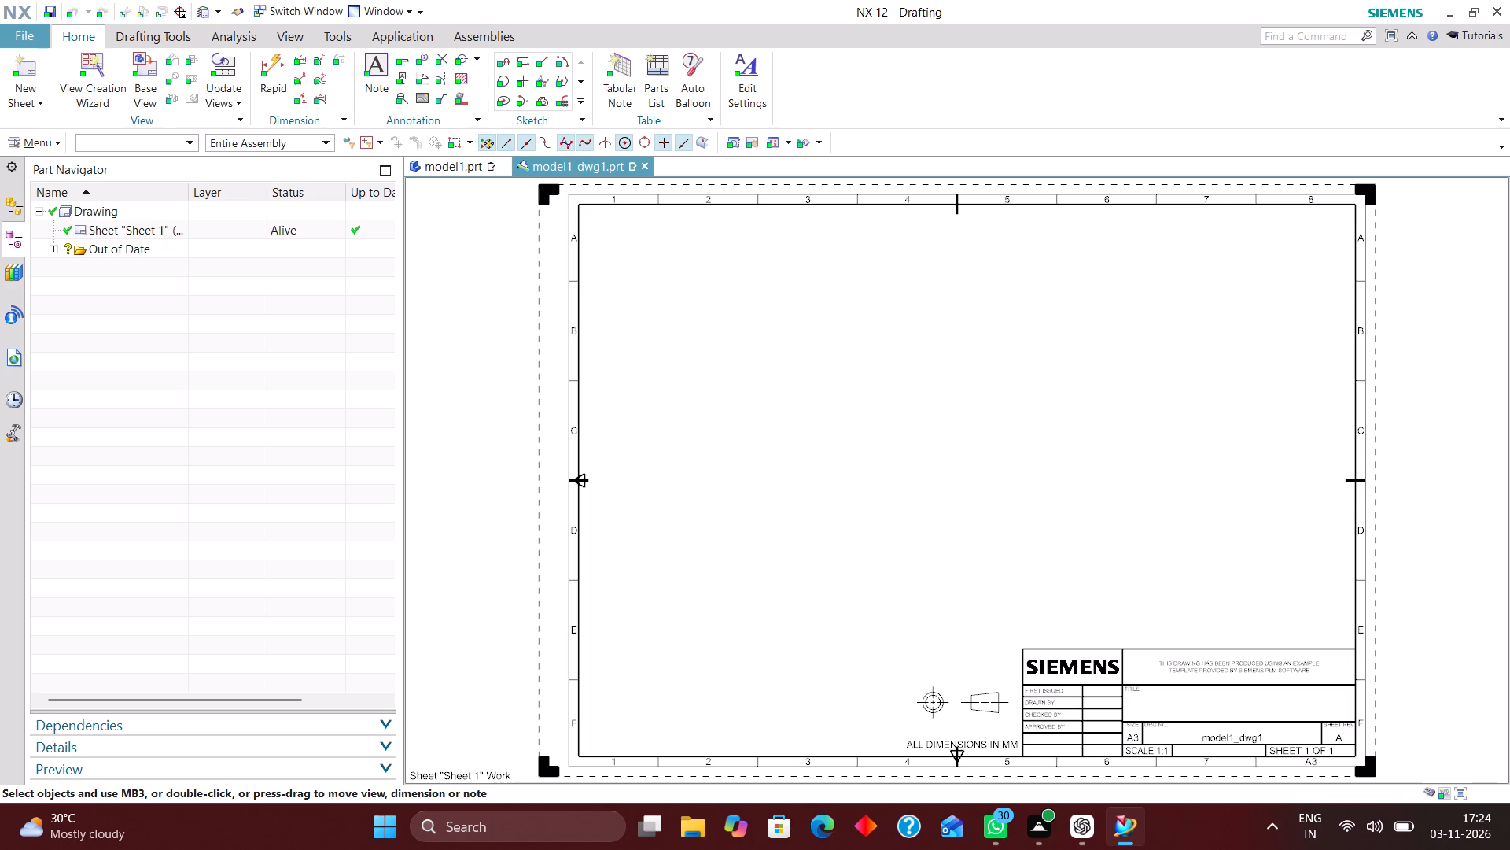
Place an isometric base view of the fixture at 1:1 scale in the upper right area of the sheet.
click(154, 68)
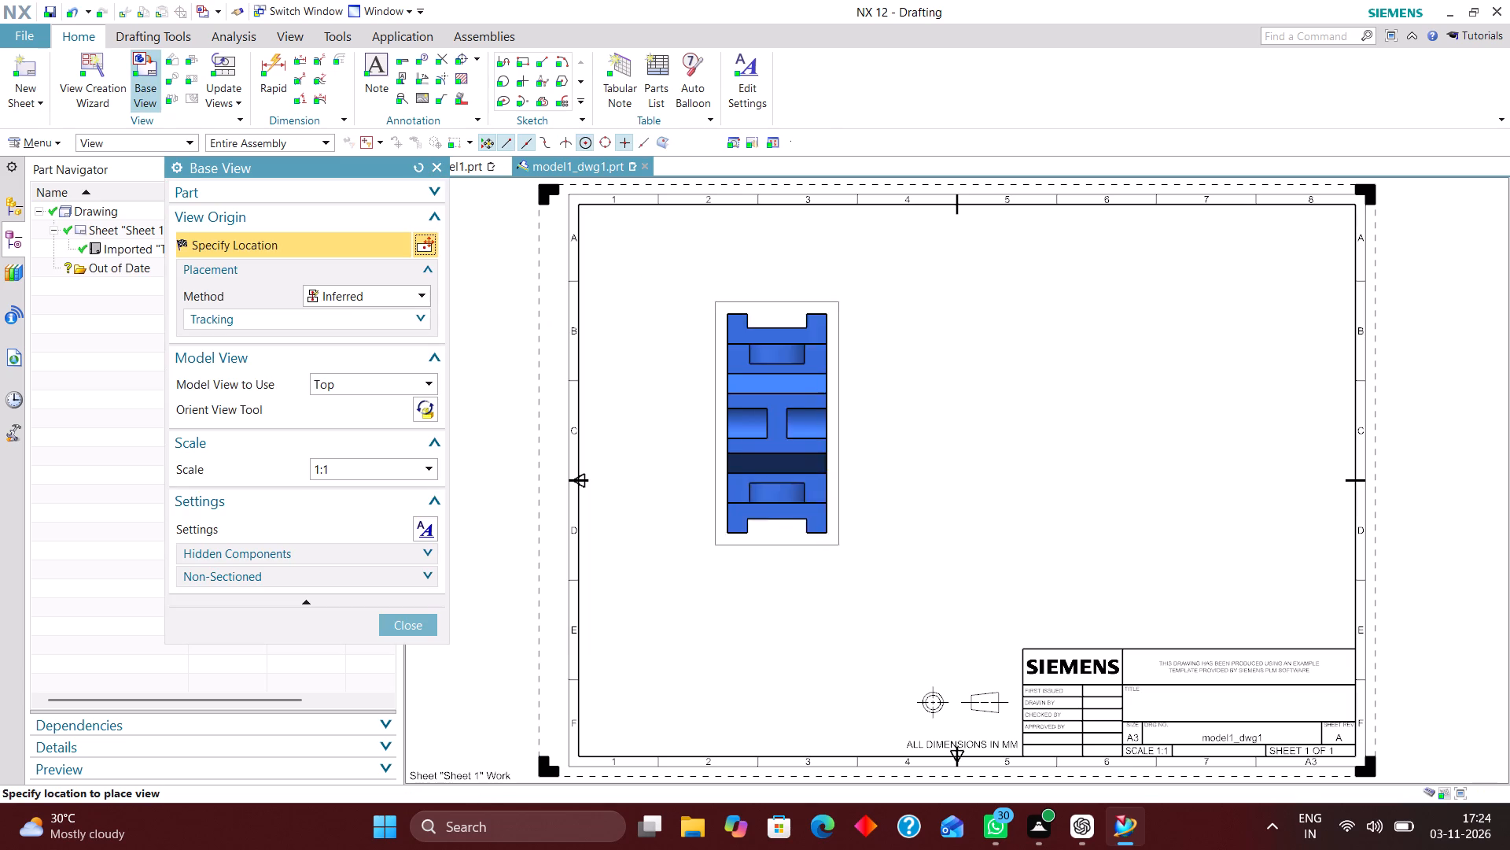
click(399, 390)
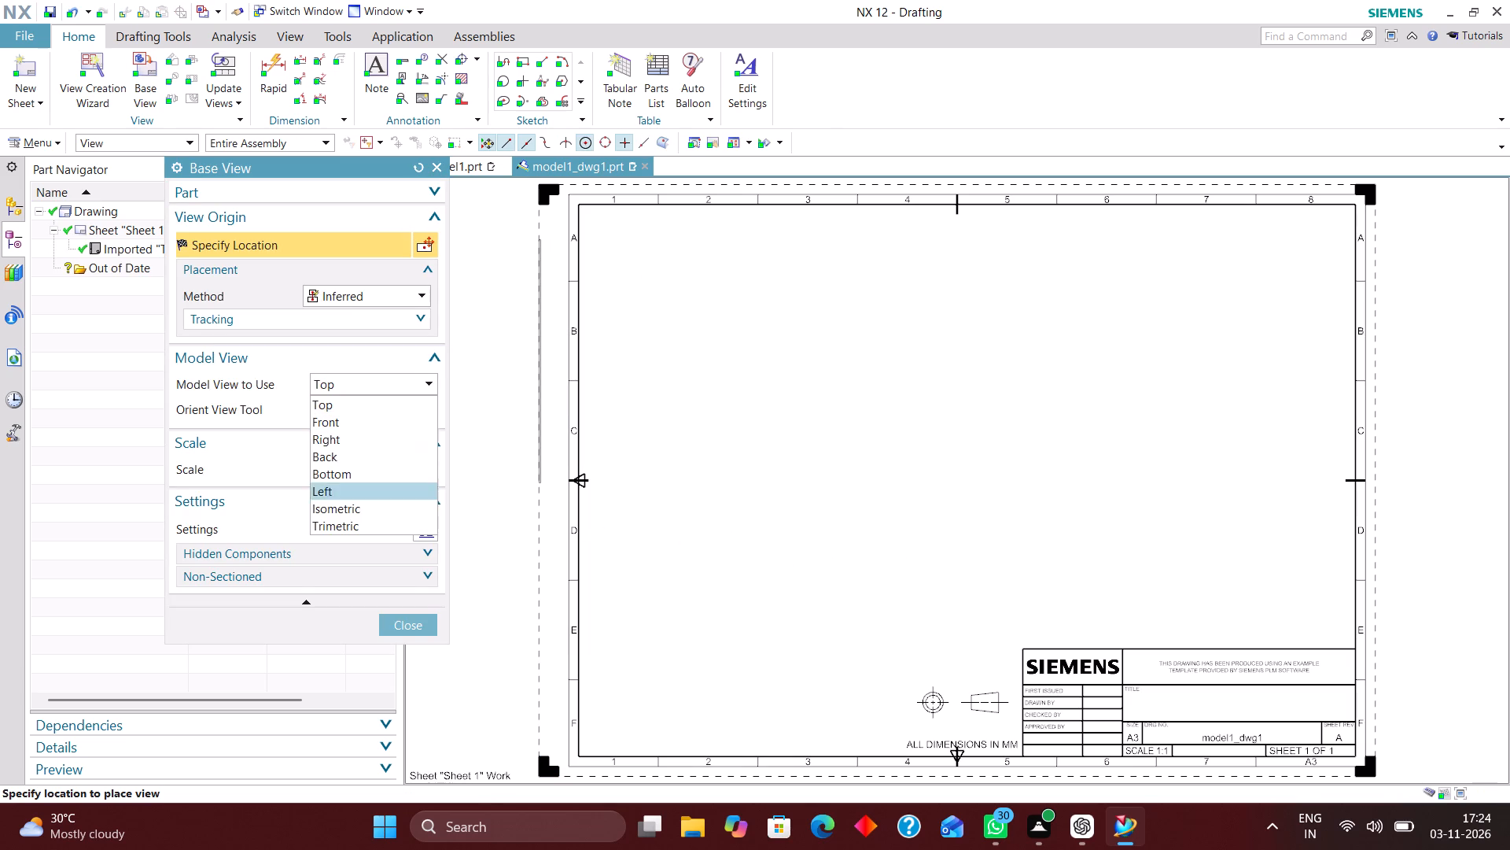
click(374, 506)
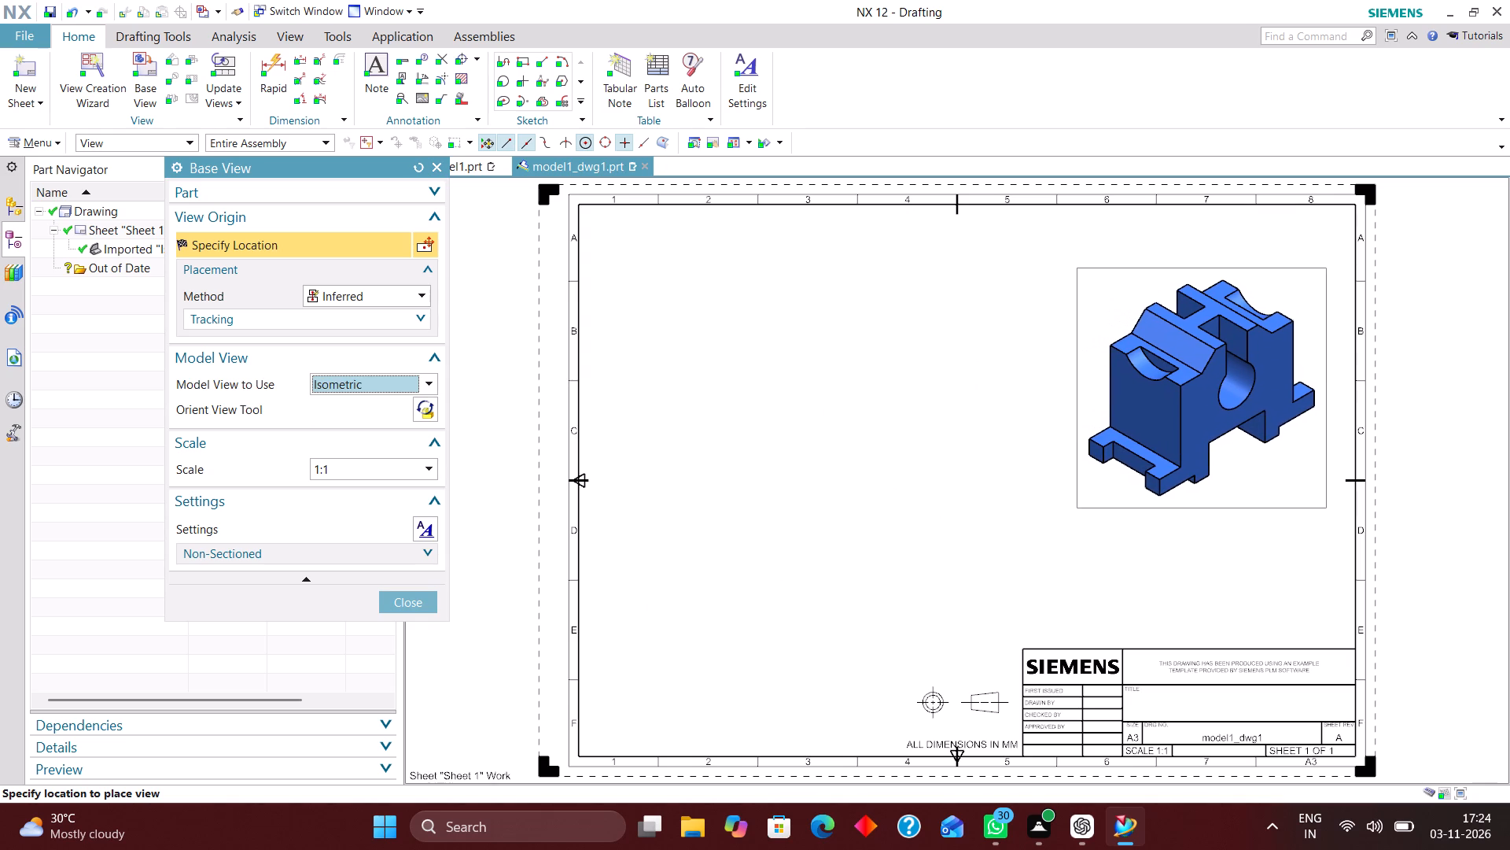
click(1185, 381)
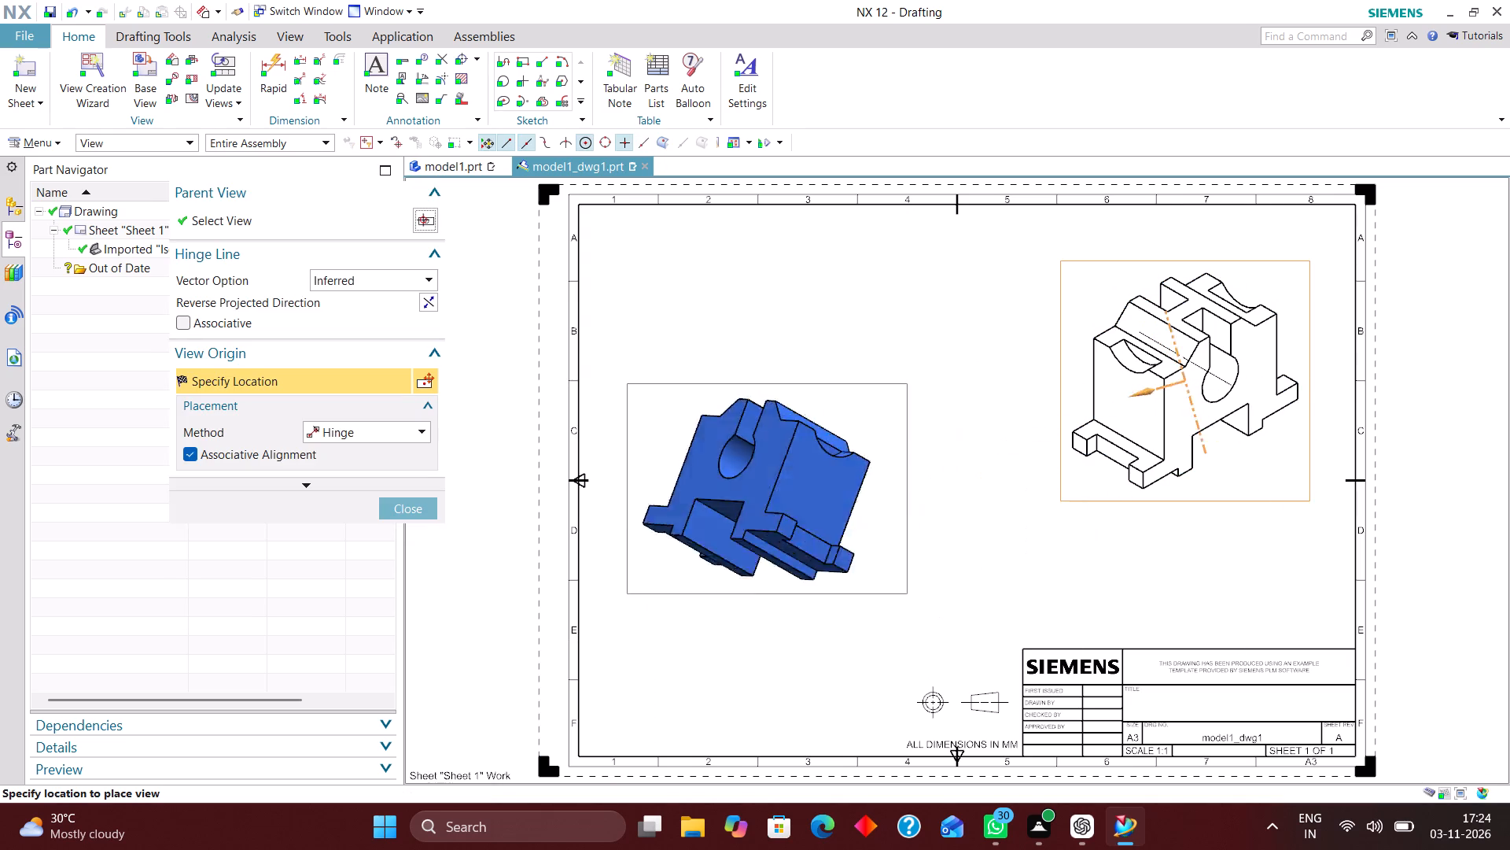
click(419, 501)
Place a 1:1 Front base view in the sheet's upper left area, reoriented to face the round through-hole and bottom slot.
click(148, 77)
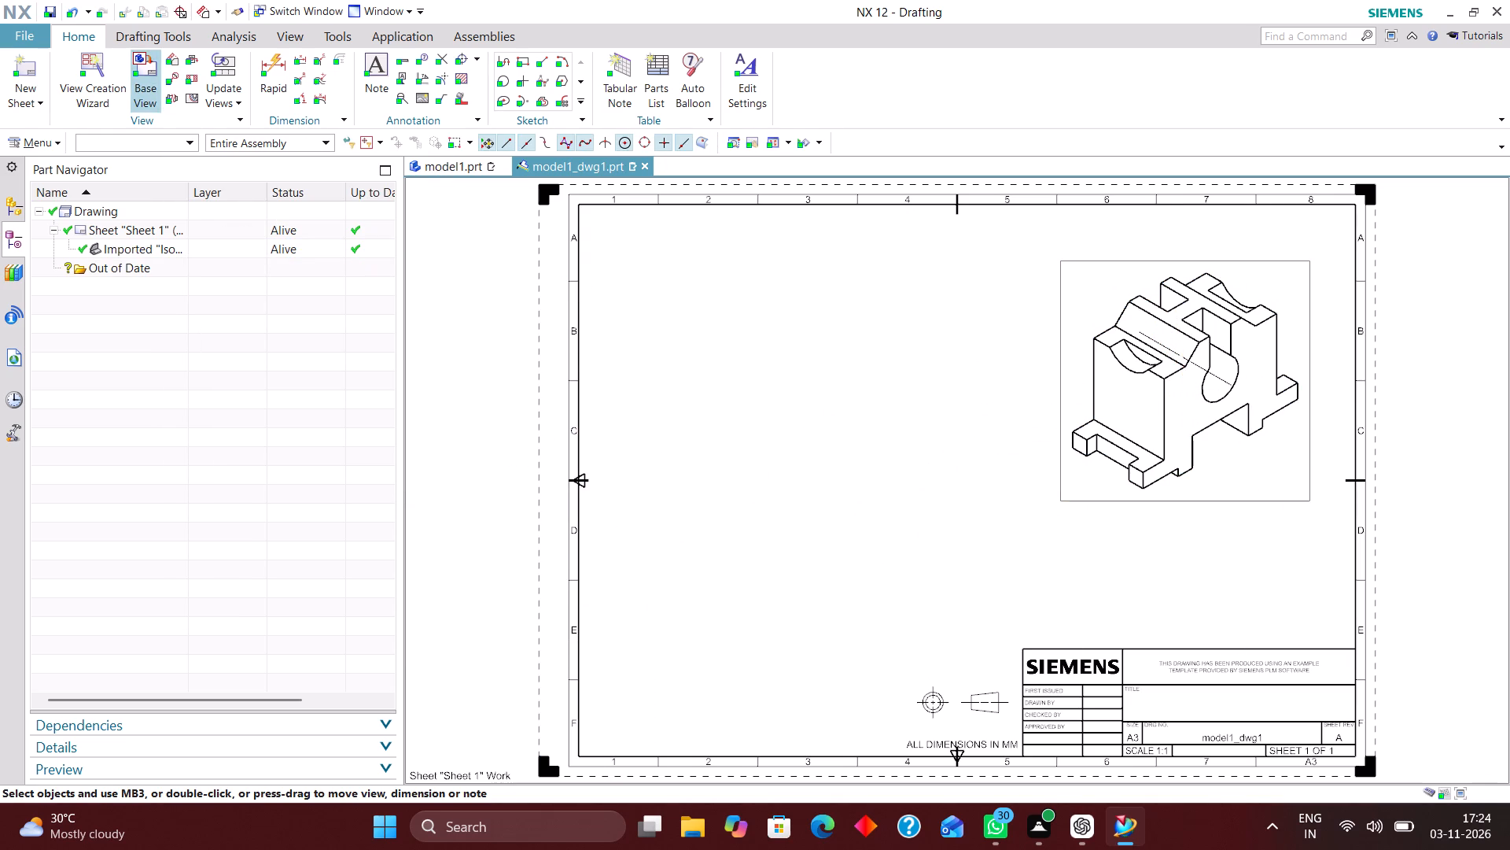
click(382, 413)
click(363, 447)
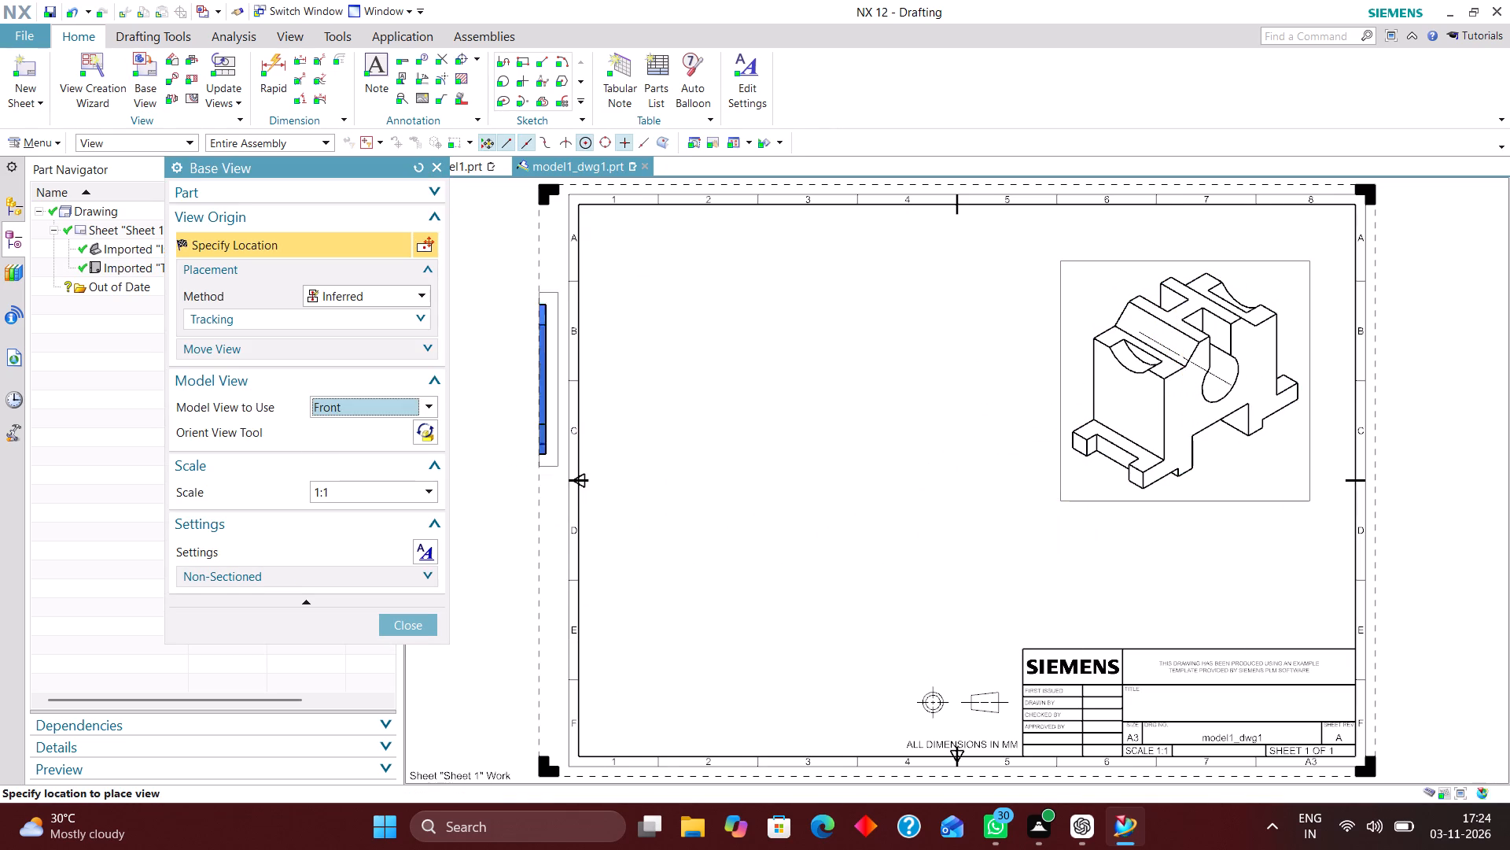
click(422, 424)
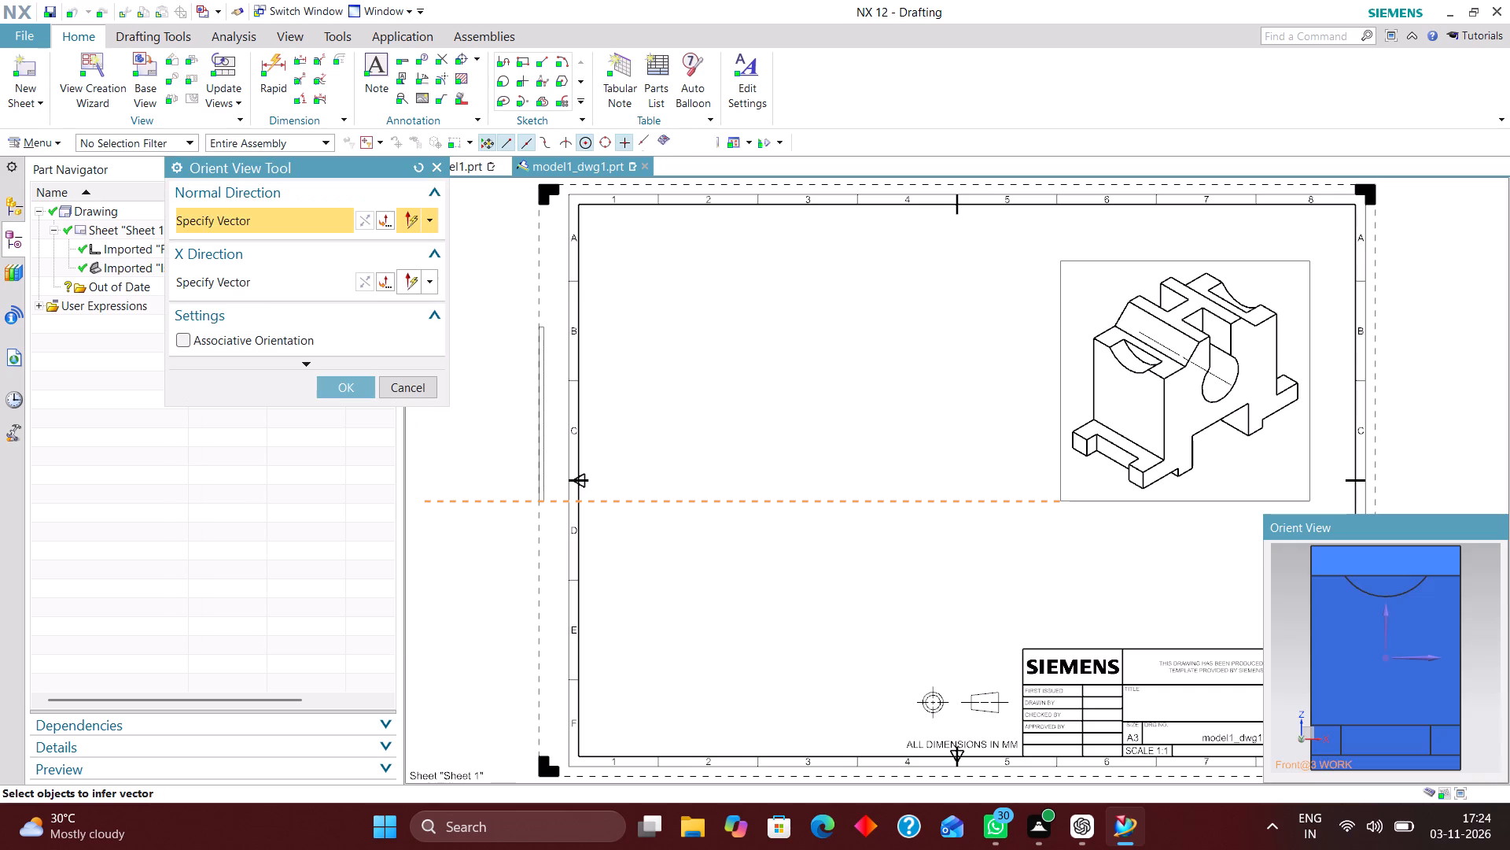
scroll(363, 88, down, 1)
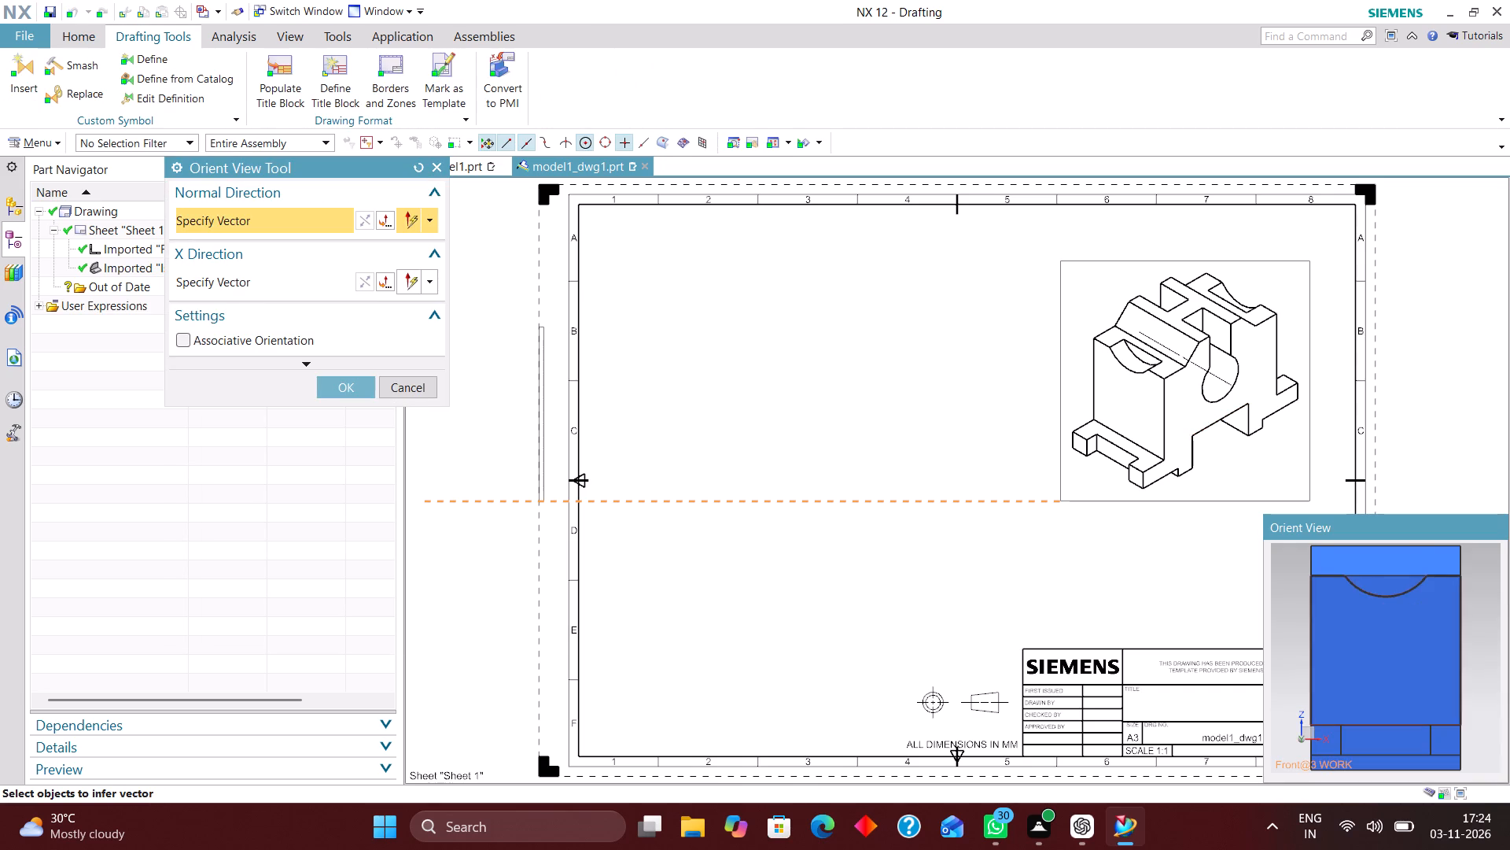
middle_drag(1460, 630, 1380, 667)
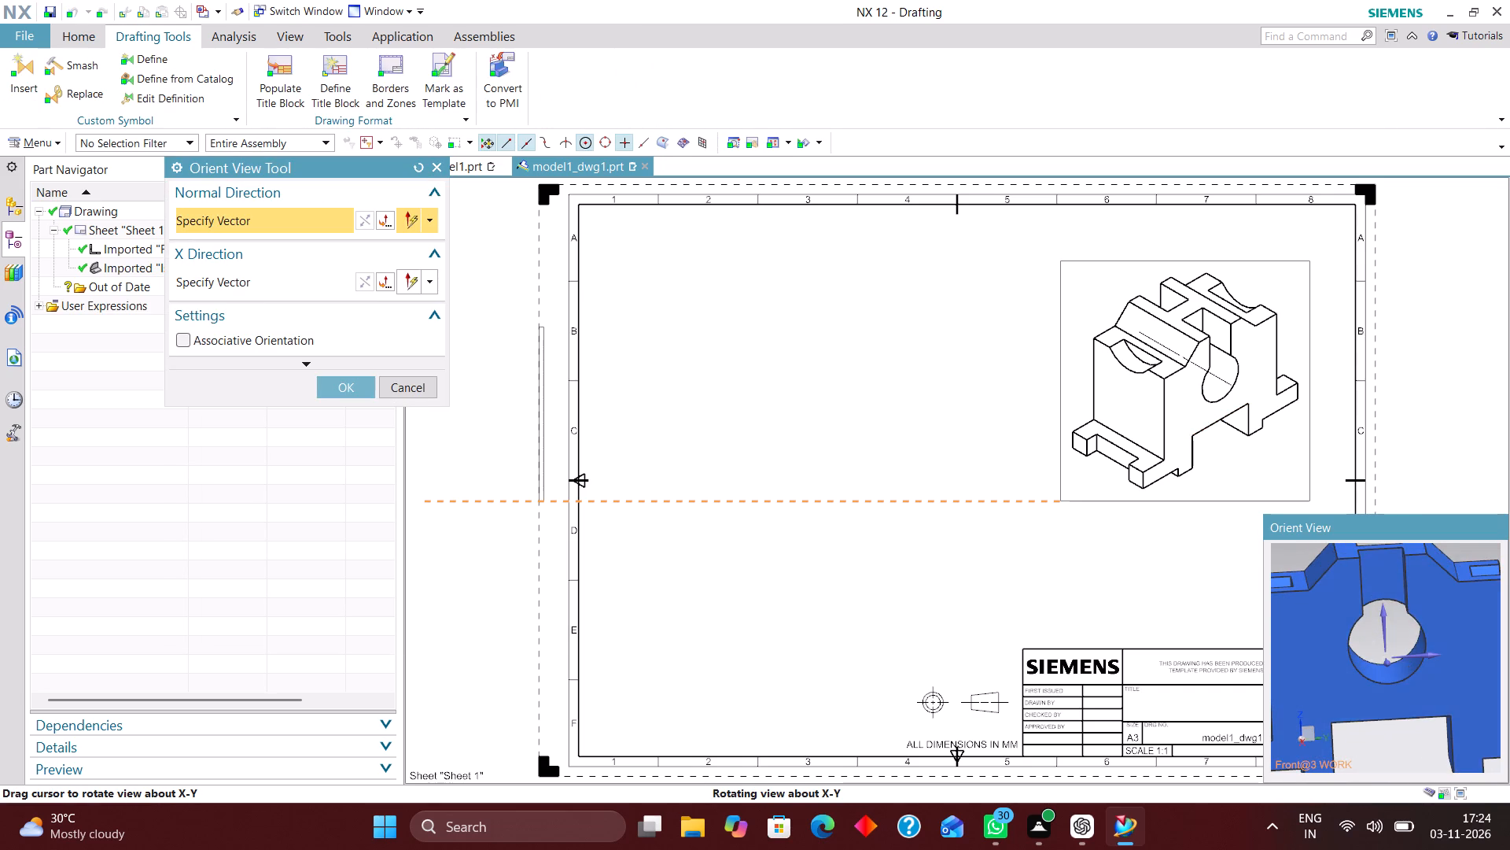
right_drag(1416, 742, 1290, 728)
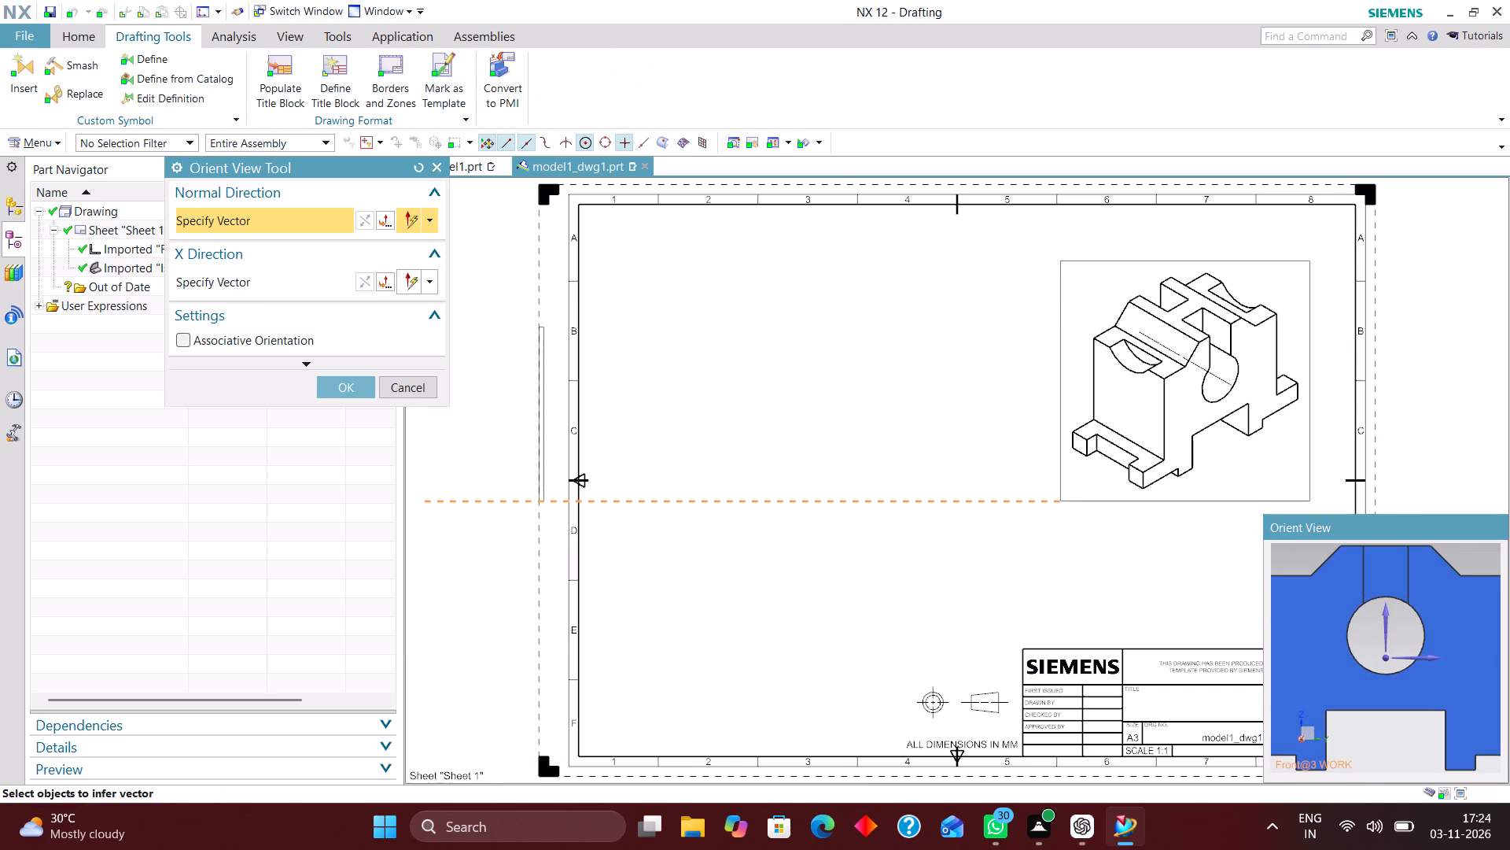
click(352, 379)
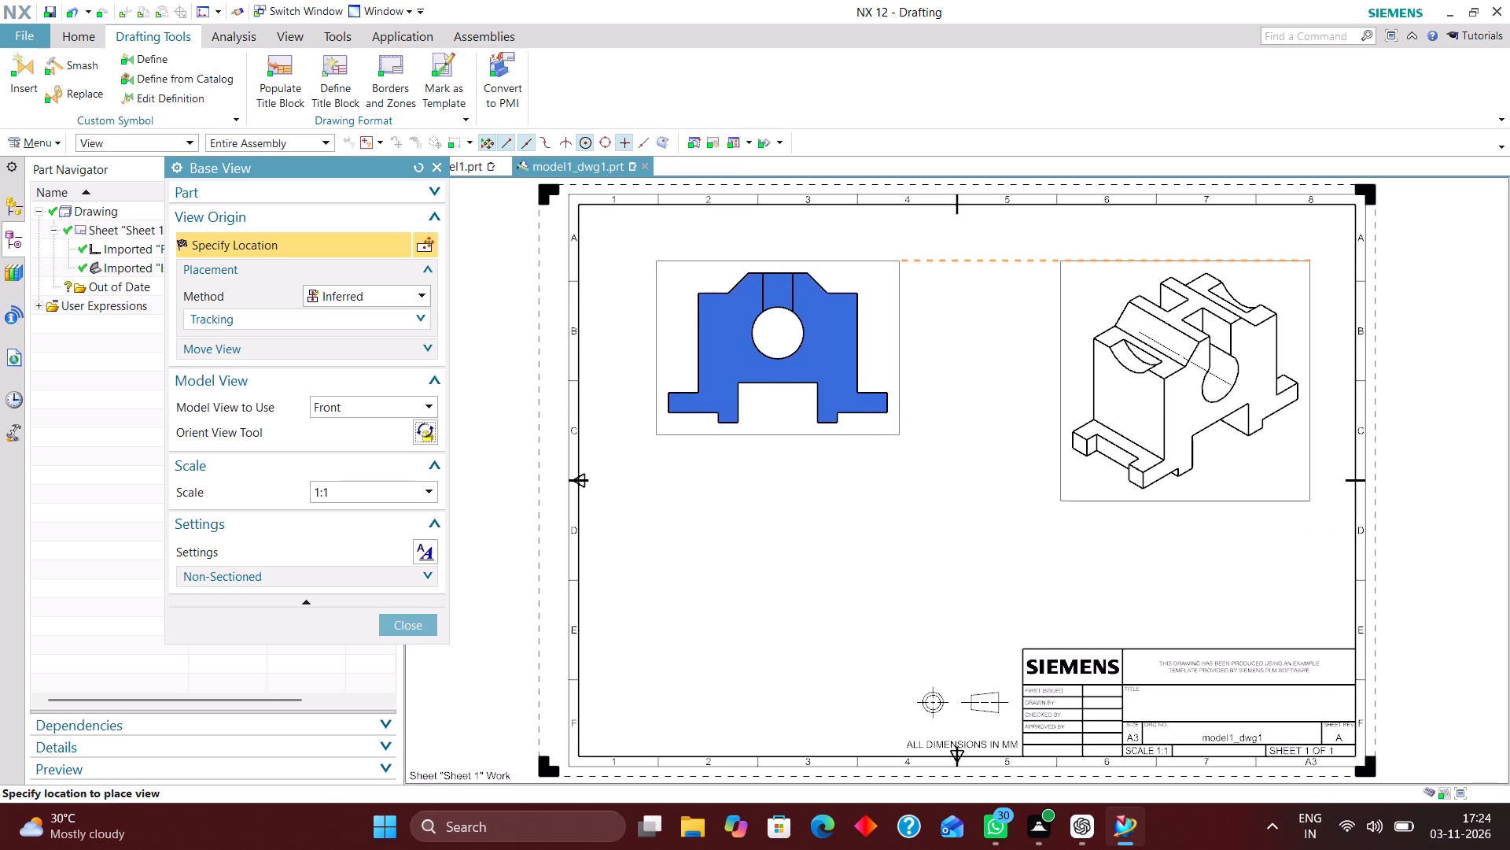
click(775, 337)
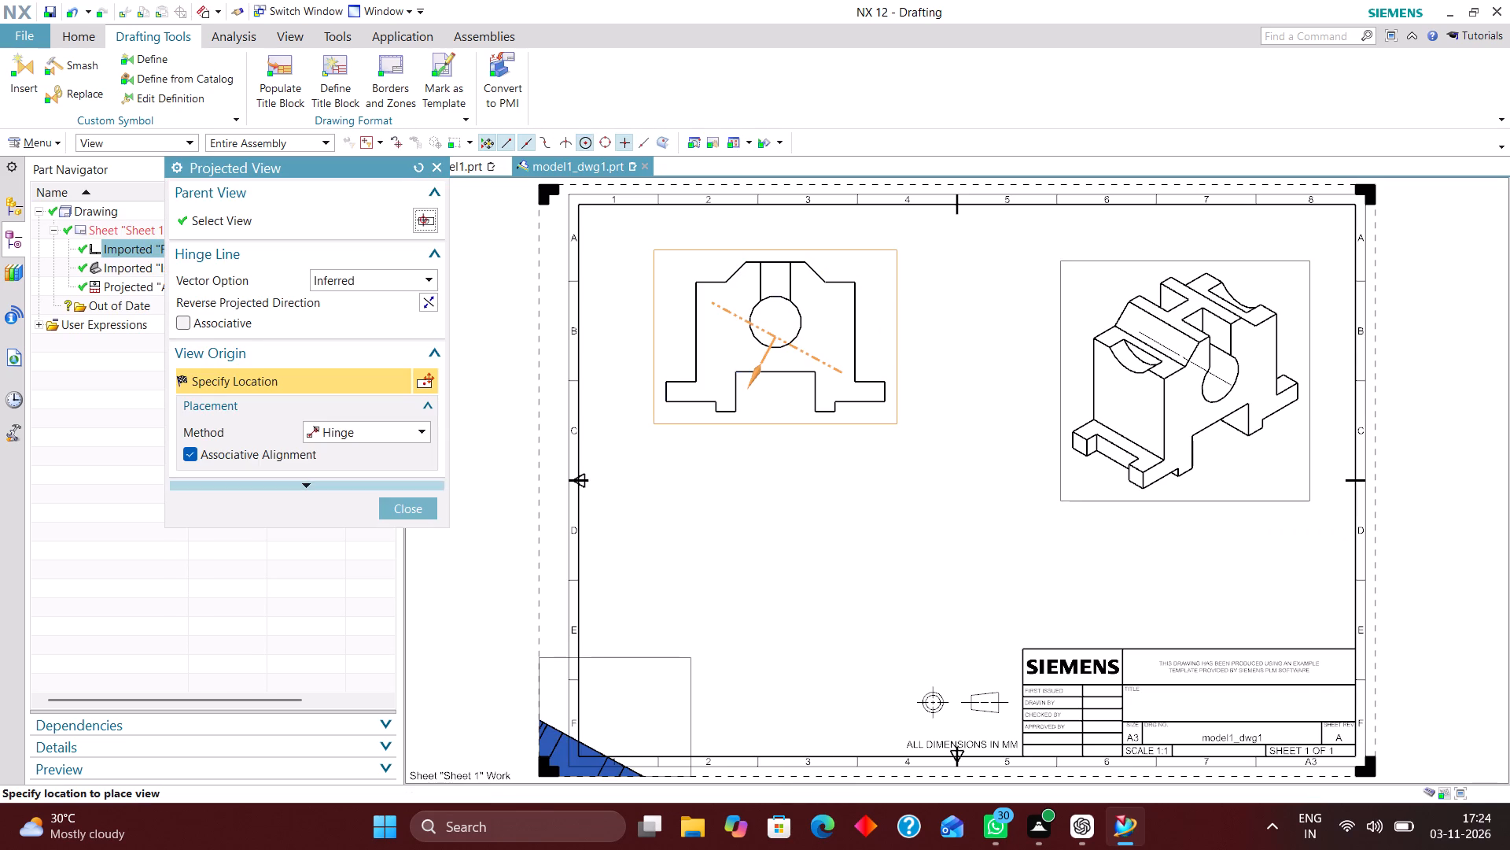
click(403, 508)
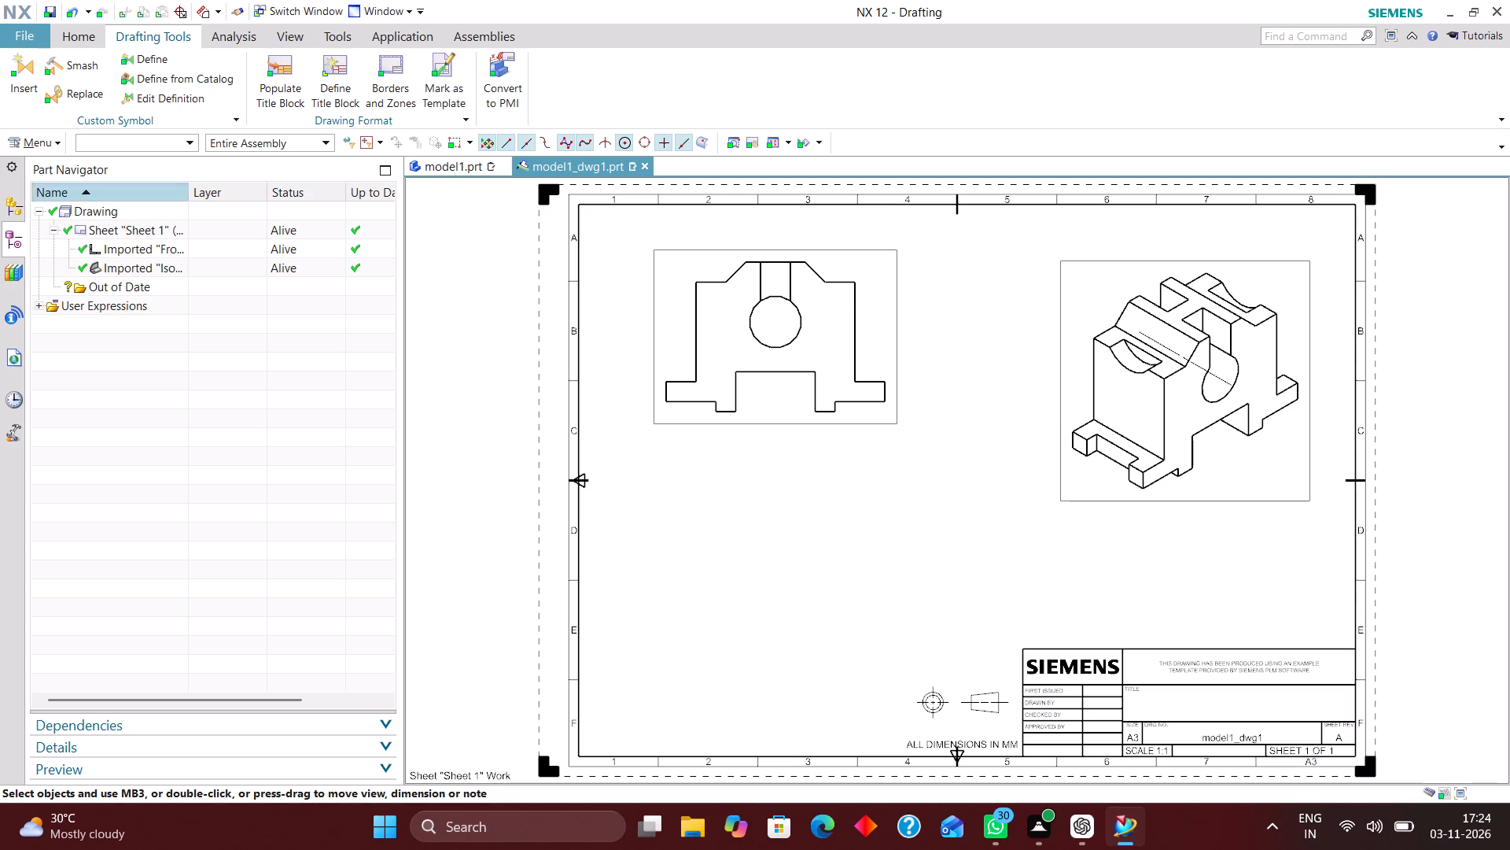
Place a 1:1 Top base view below the front view, reoriented so the fixture's length runs horizontally.
click(76, 31)
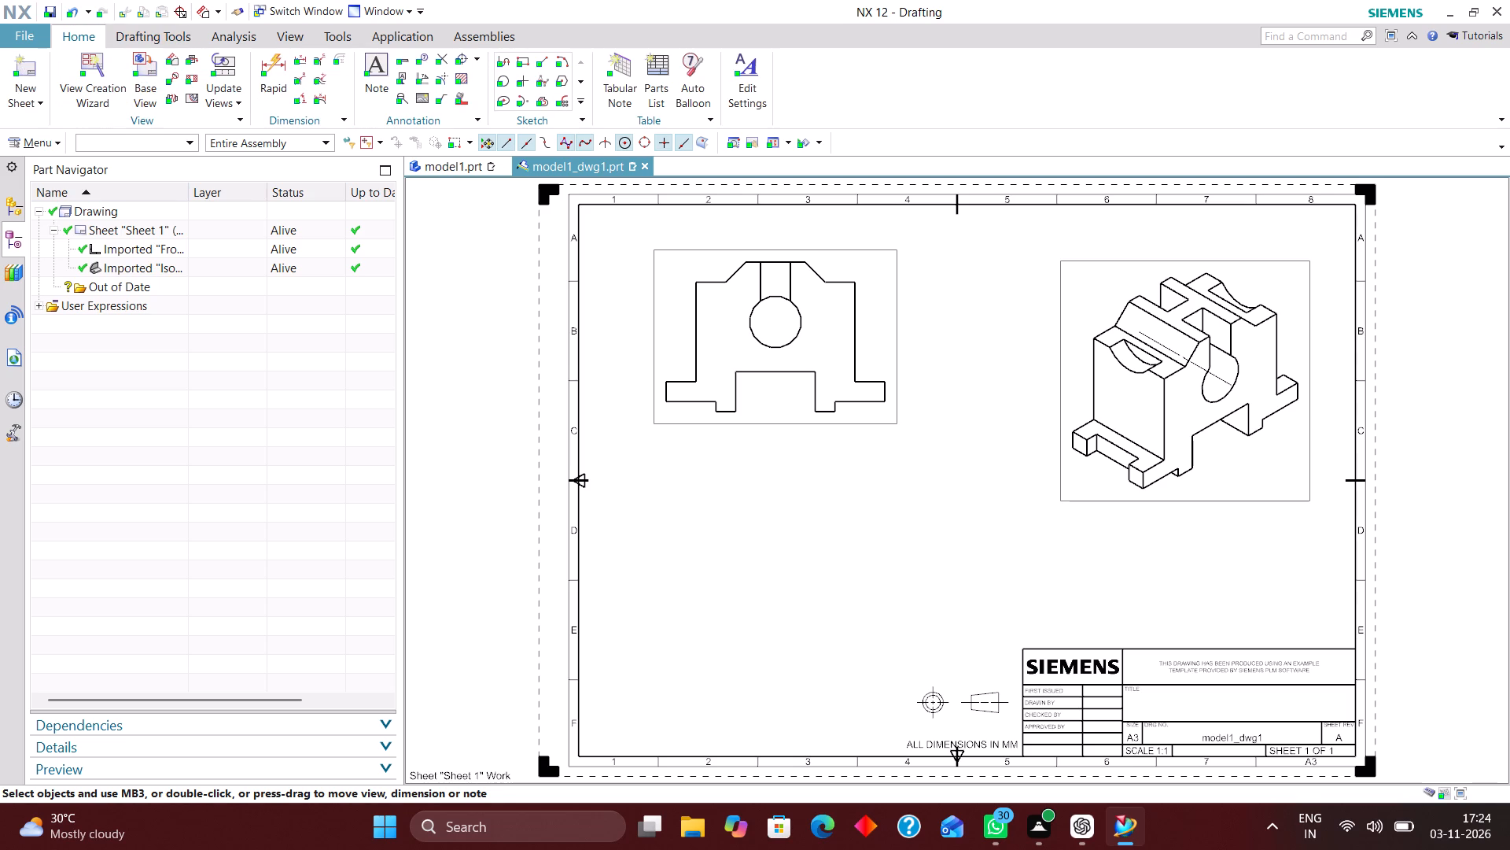
click(144, 67)
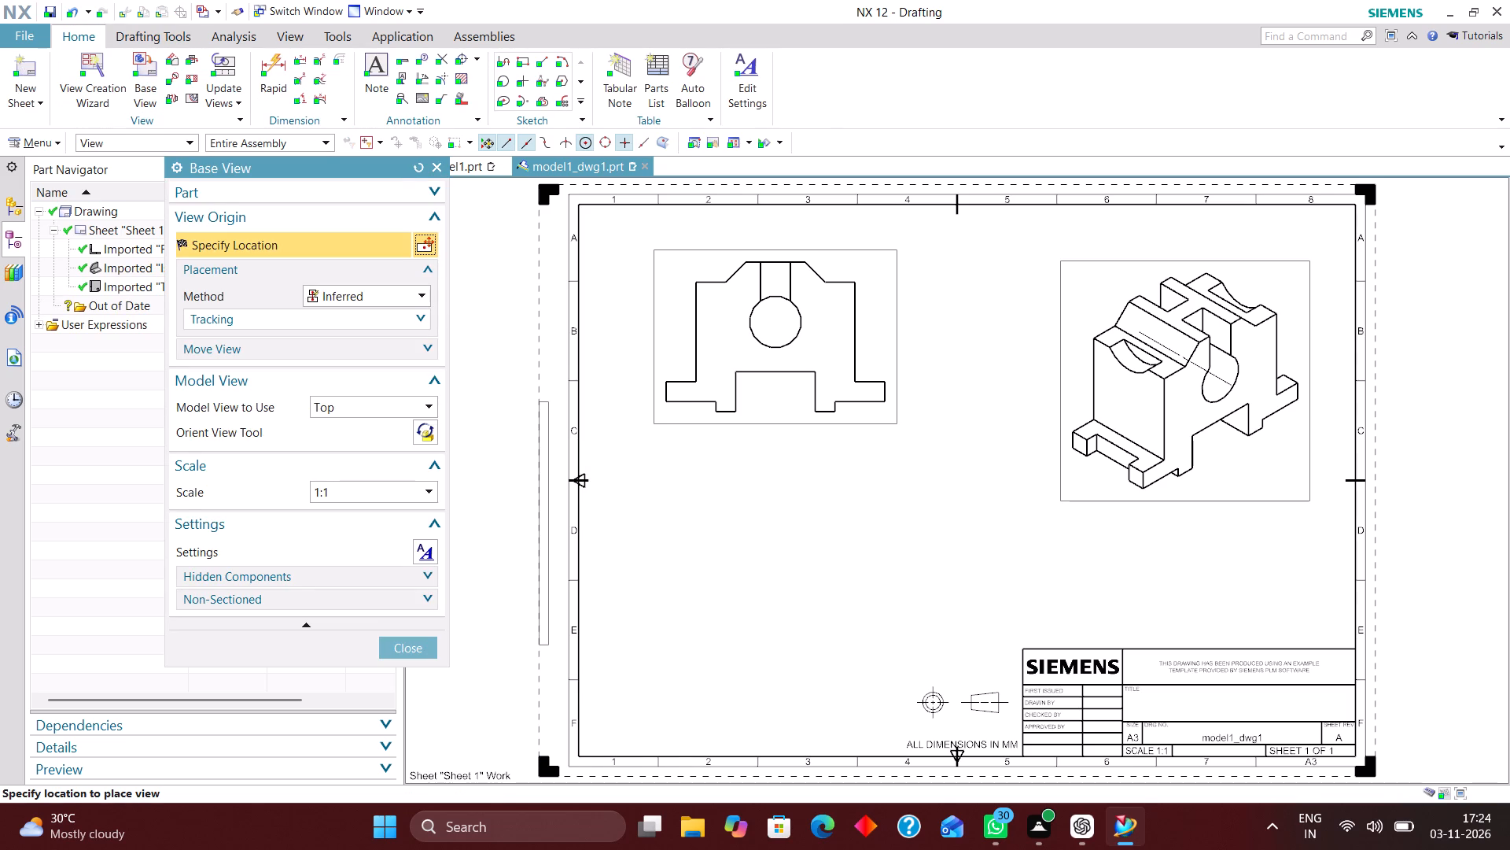
click(424, 429)
middle_drag(1320, 693, 1290, 630)
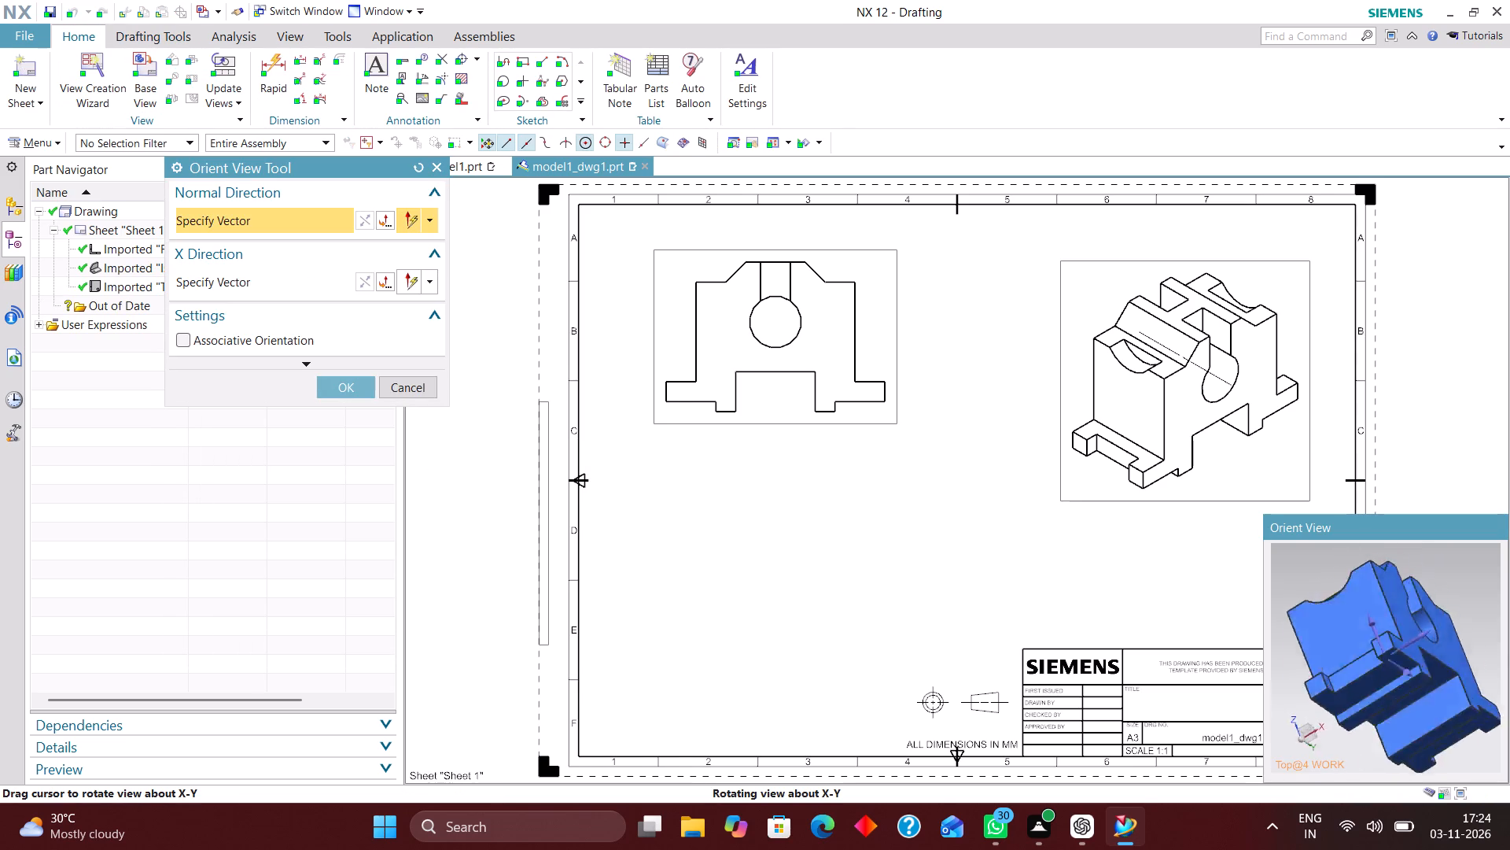
middle_drag(1290, 630, 1273, 682)
scroll(1283, 668, up, 1)
right_drag(1446, 564, 1383, 564)
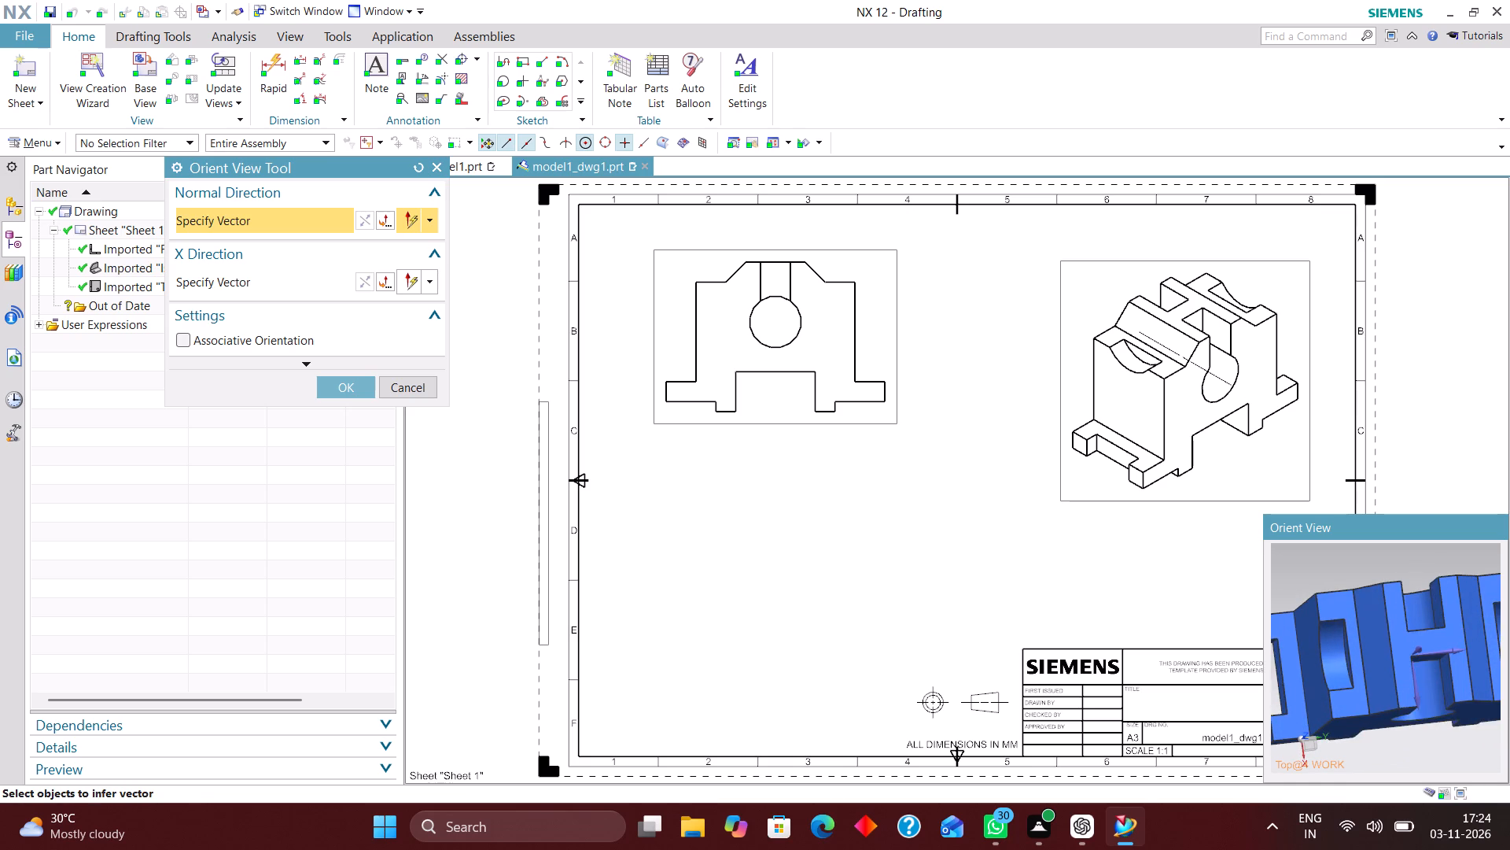
right_drag(1383, 564, 1362, 564)
click(334, 387)
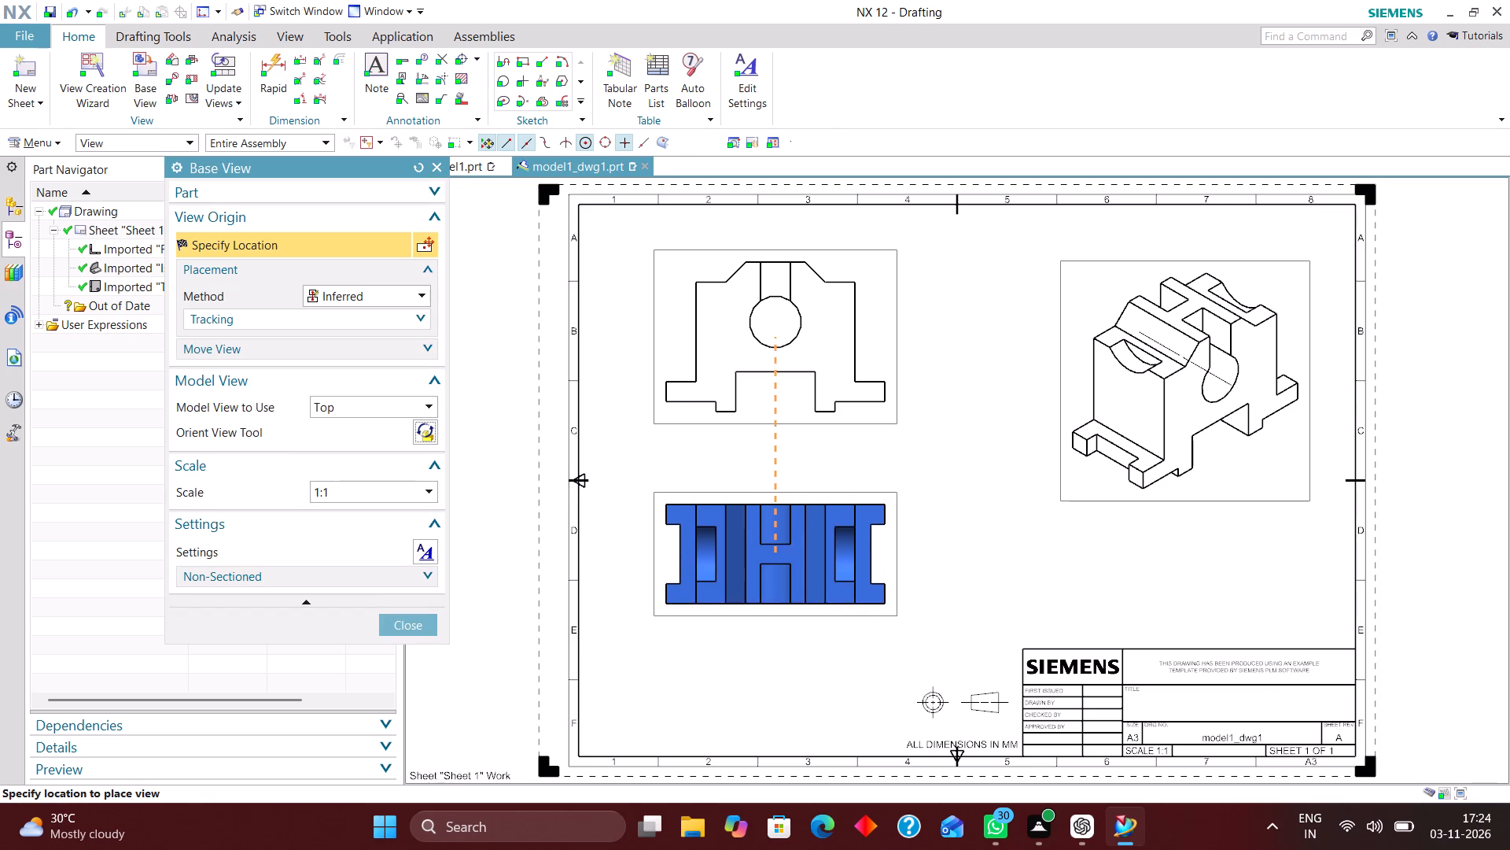
click(764, 564)
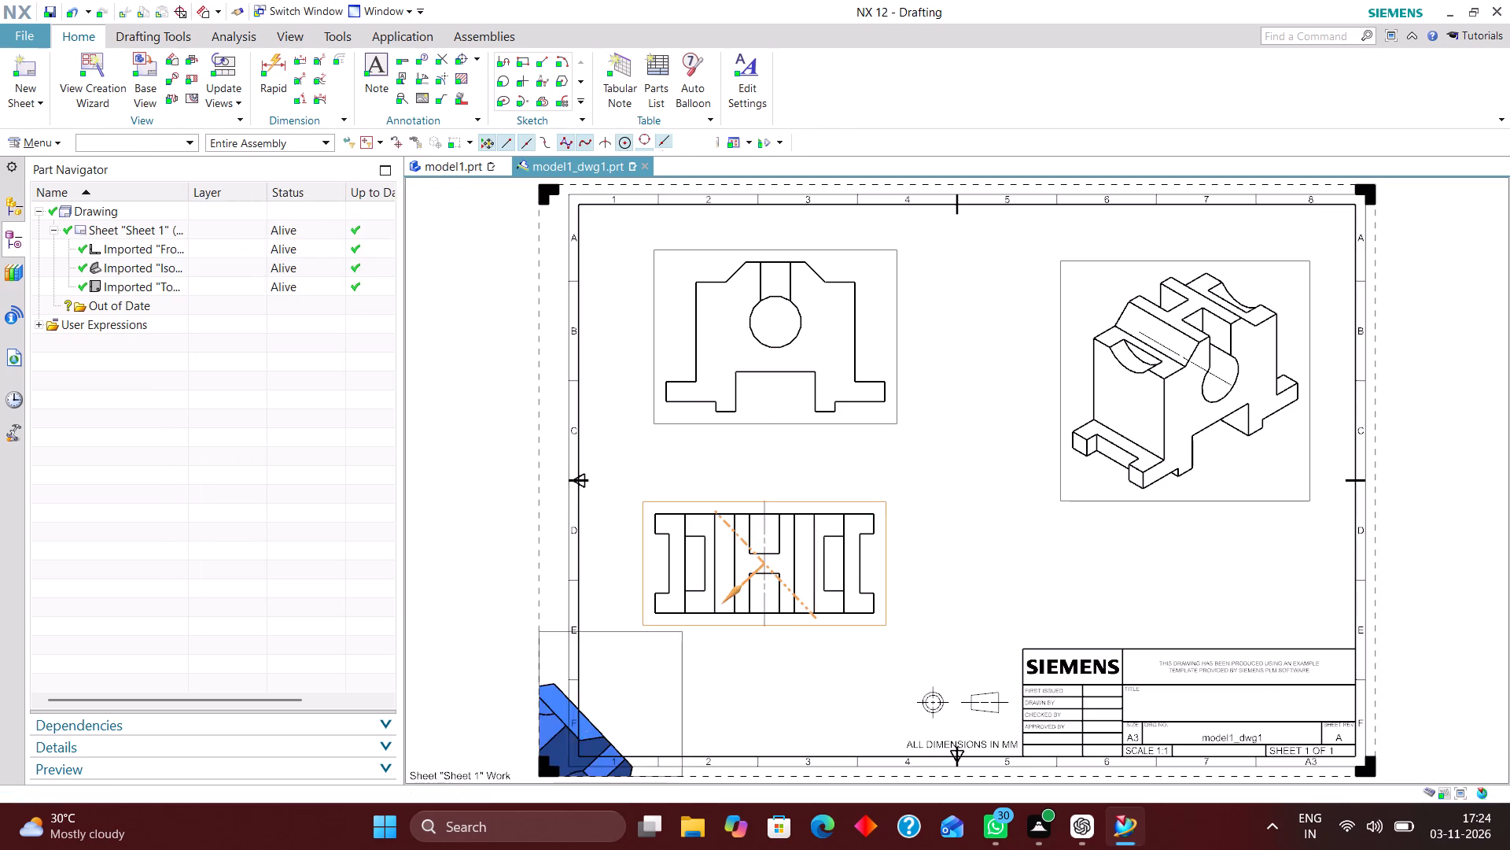
click(425, 502)
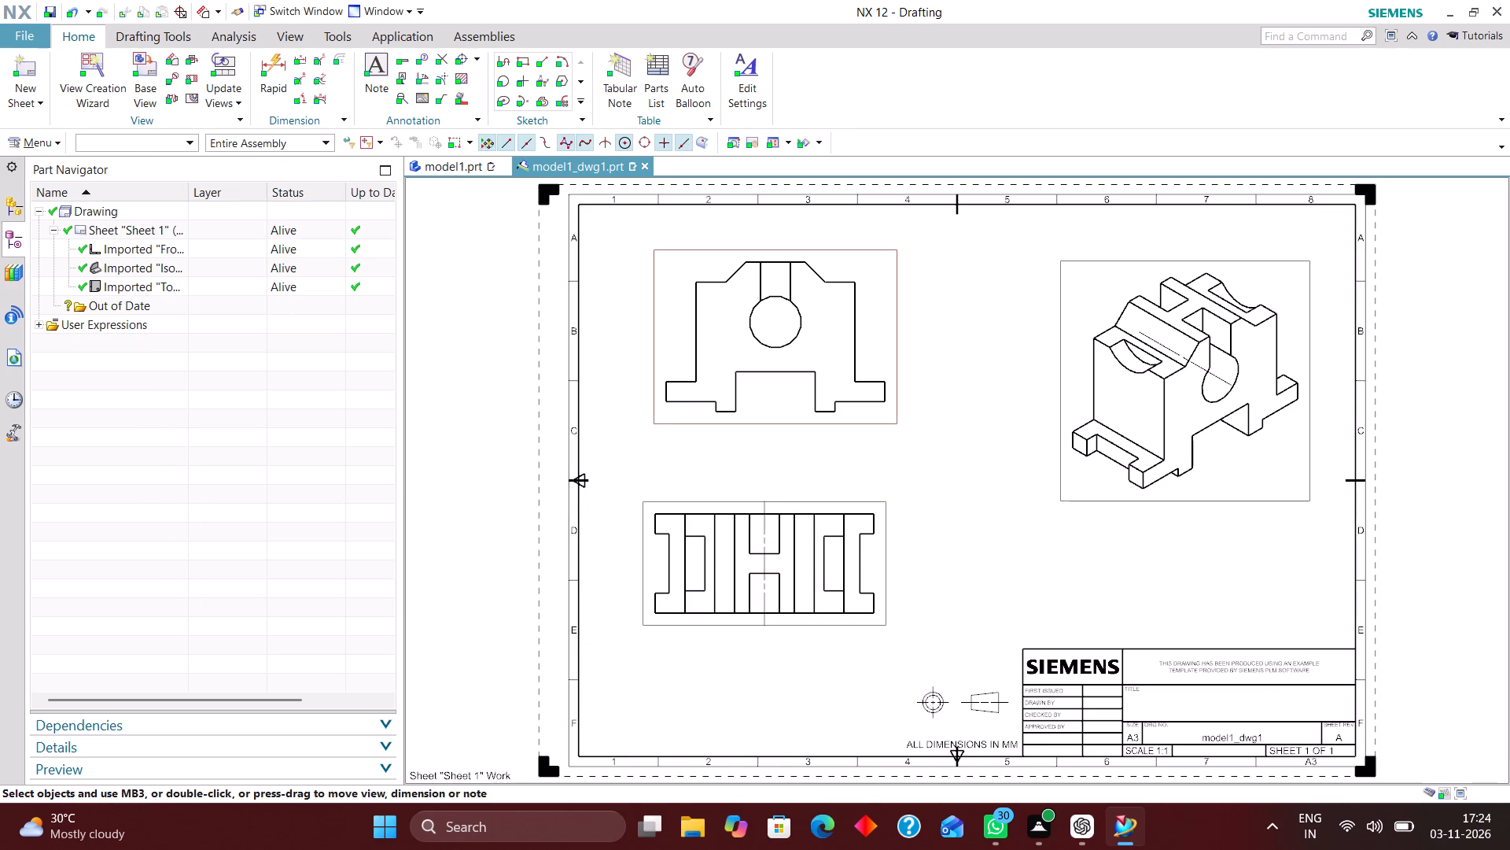
Align the front view vertically with the top view, and move the top view up closer beneath it.
drag(899, 324, 889, 316)
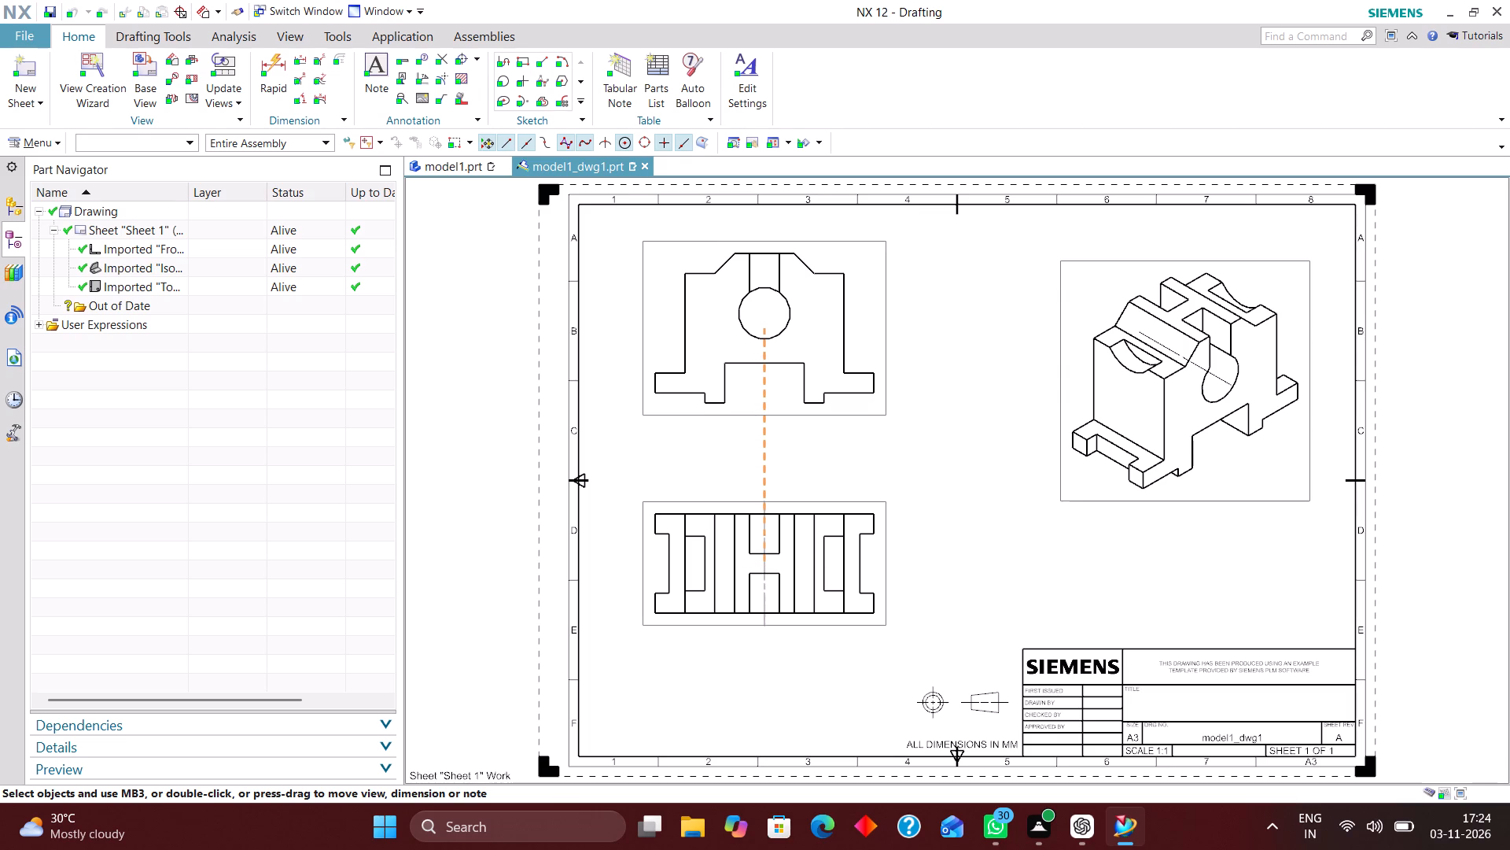
drag(889, 316, 889, 316)
drag(889, 507, 886, 471)
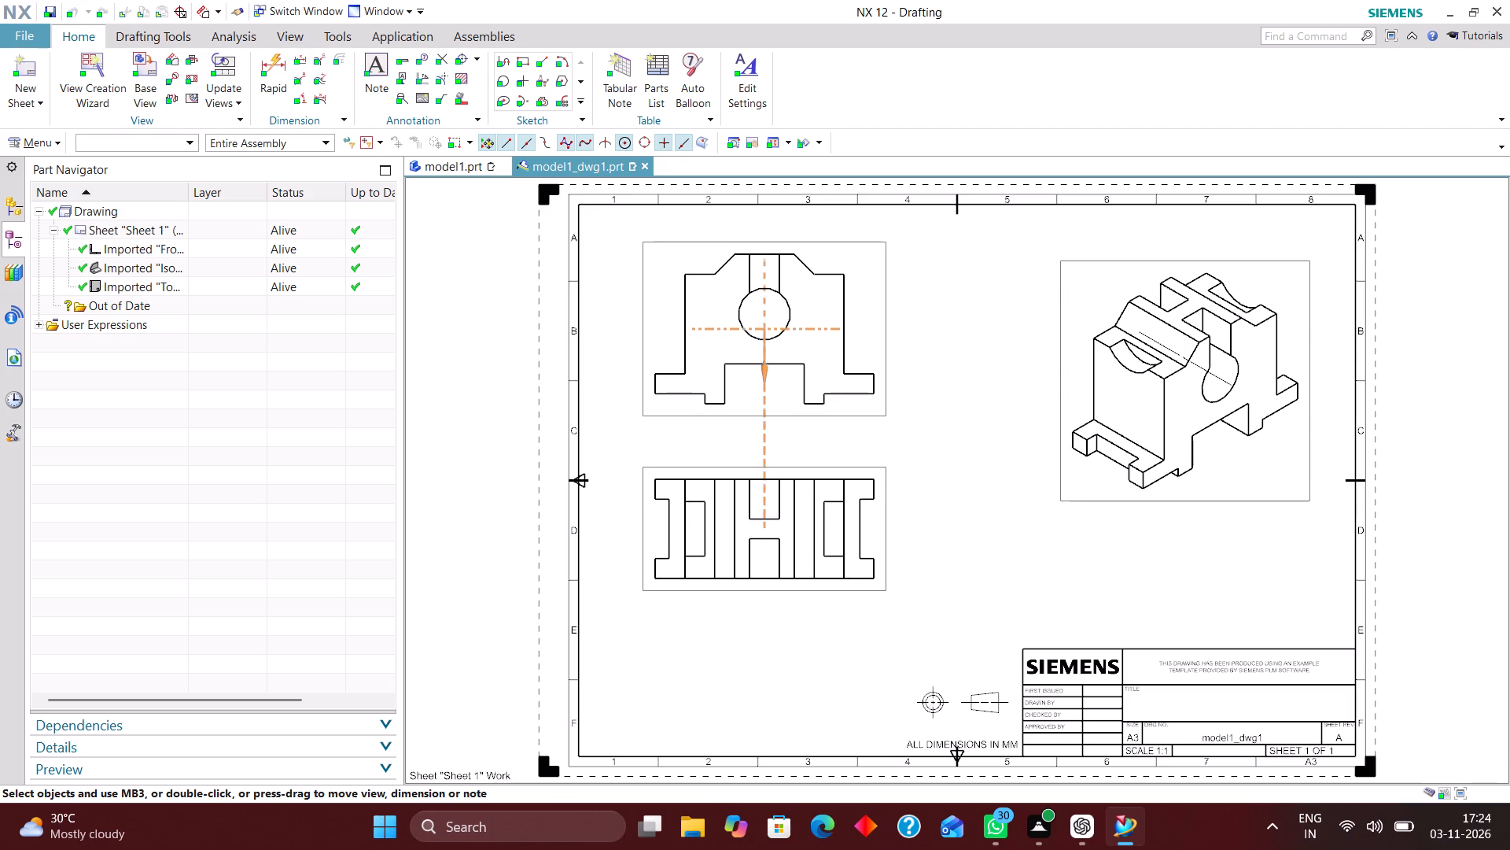
drag(886, 471, 883, 468)
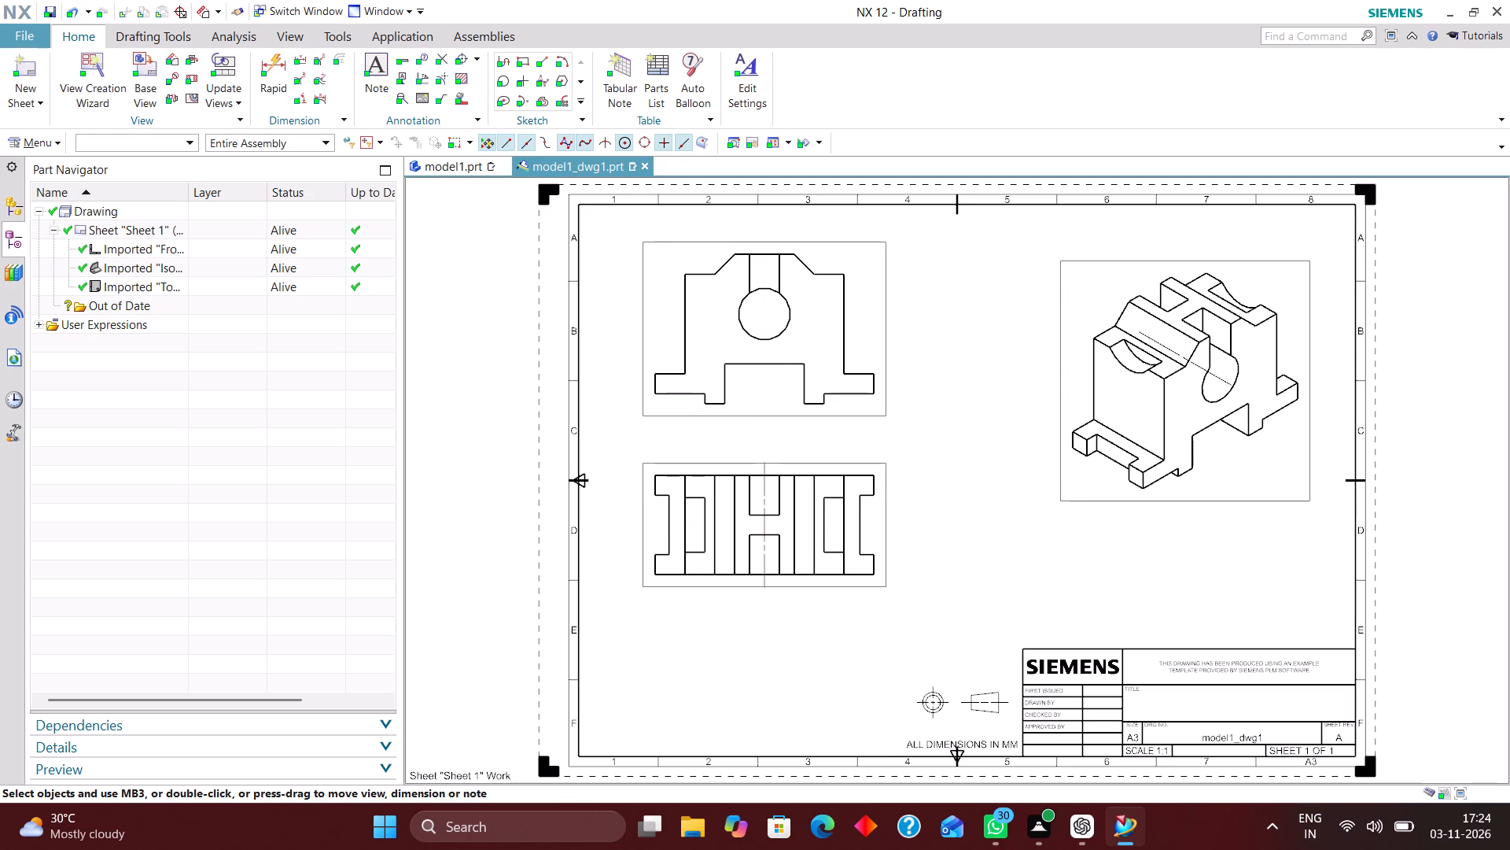
Place a 1:1 Front base view facing the fixture's end with the curved notch, between the top and isometric views.
click(157, 70)
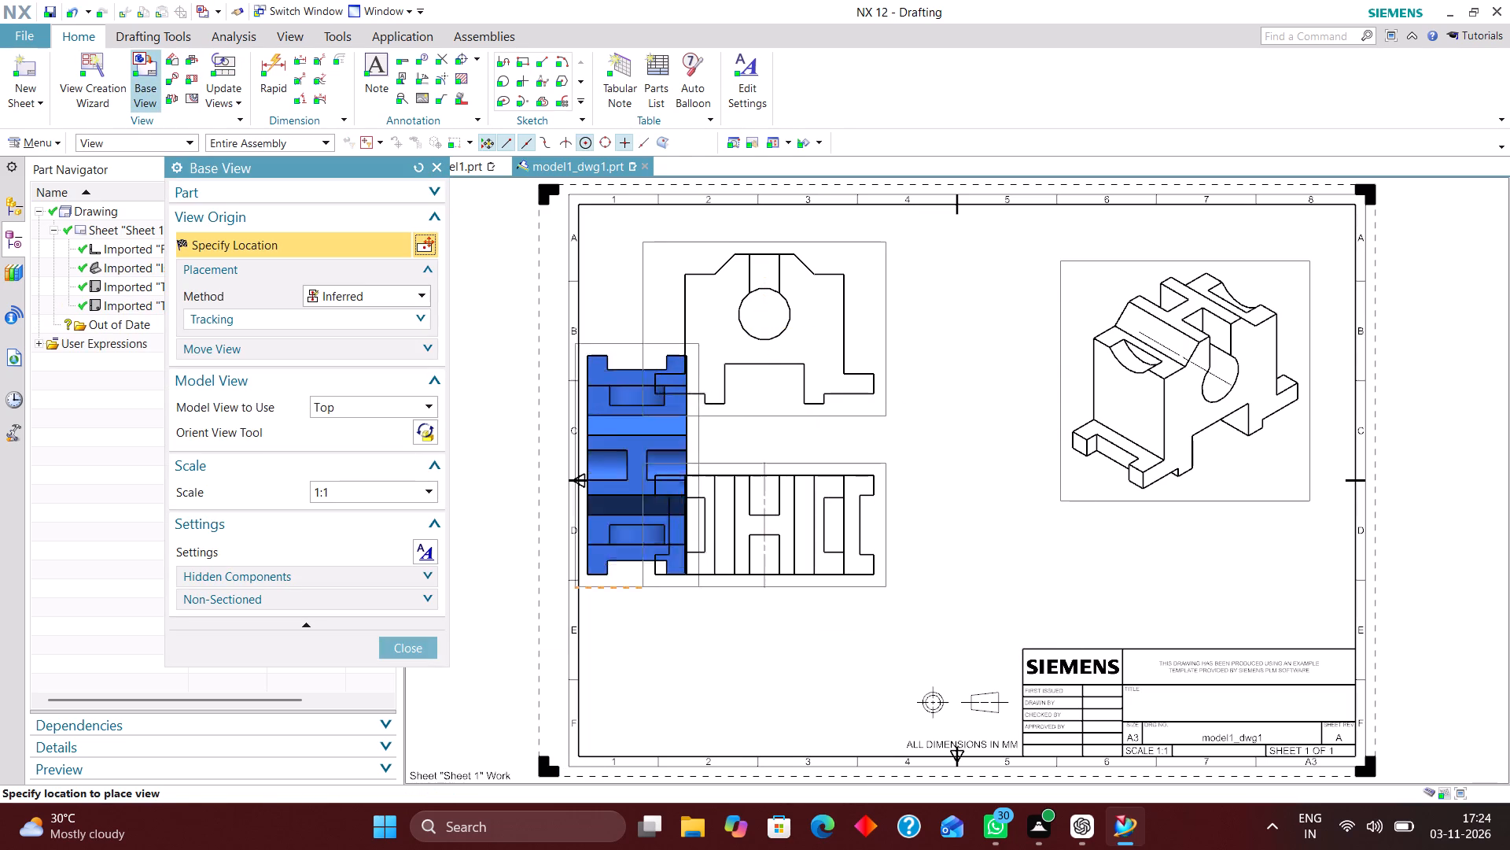
click(411, 412)
click(383, 440)
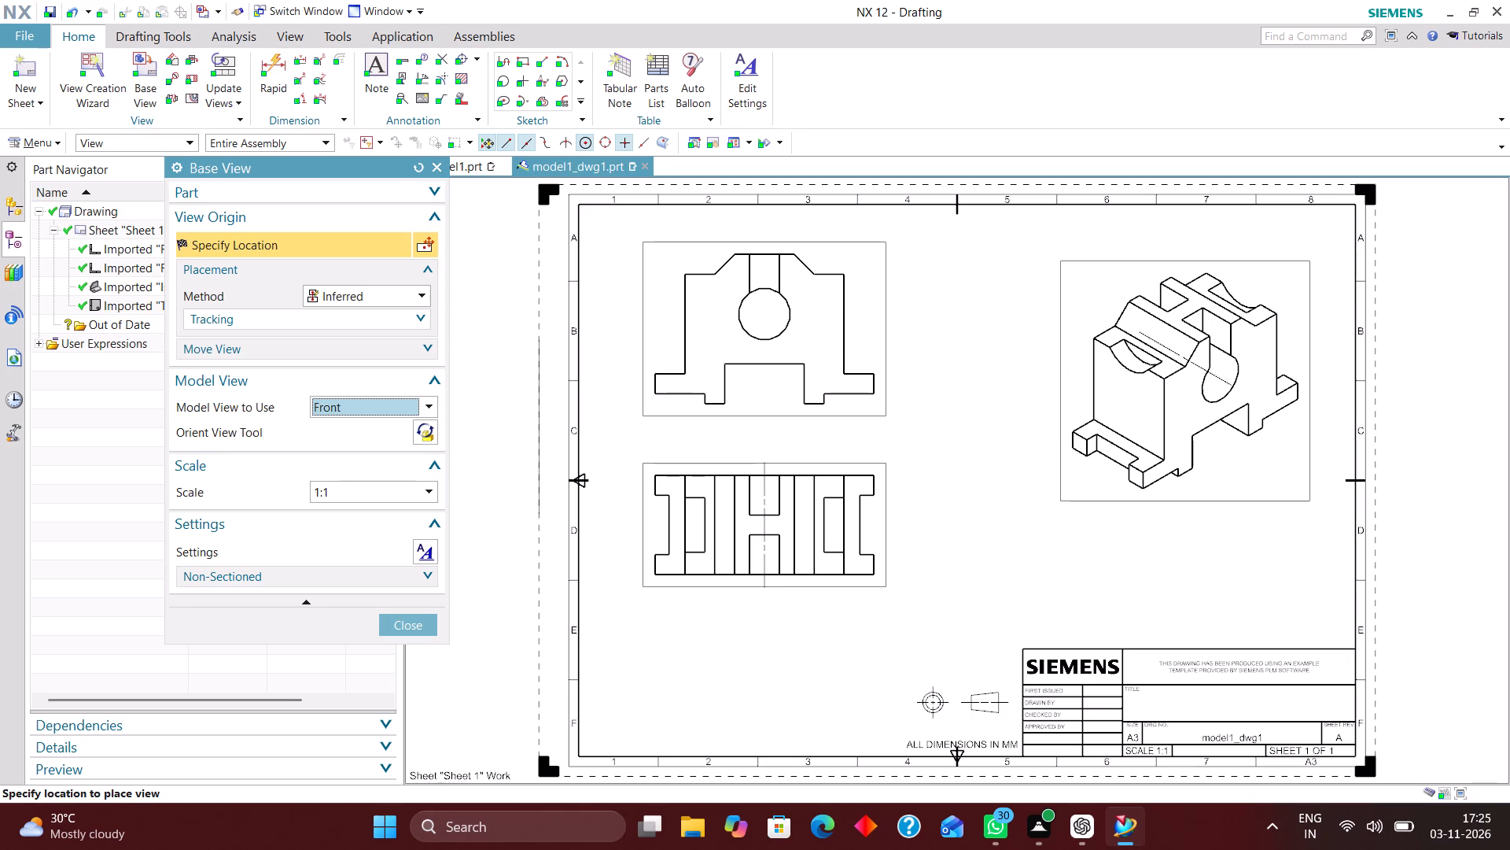
click(426, 434)
middle_drag(1471, 674, 1459, 701)
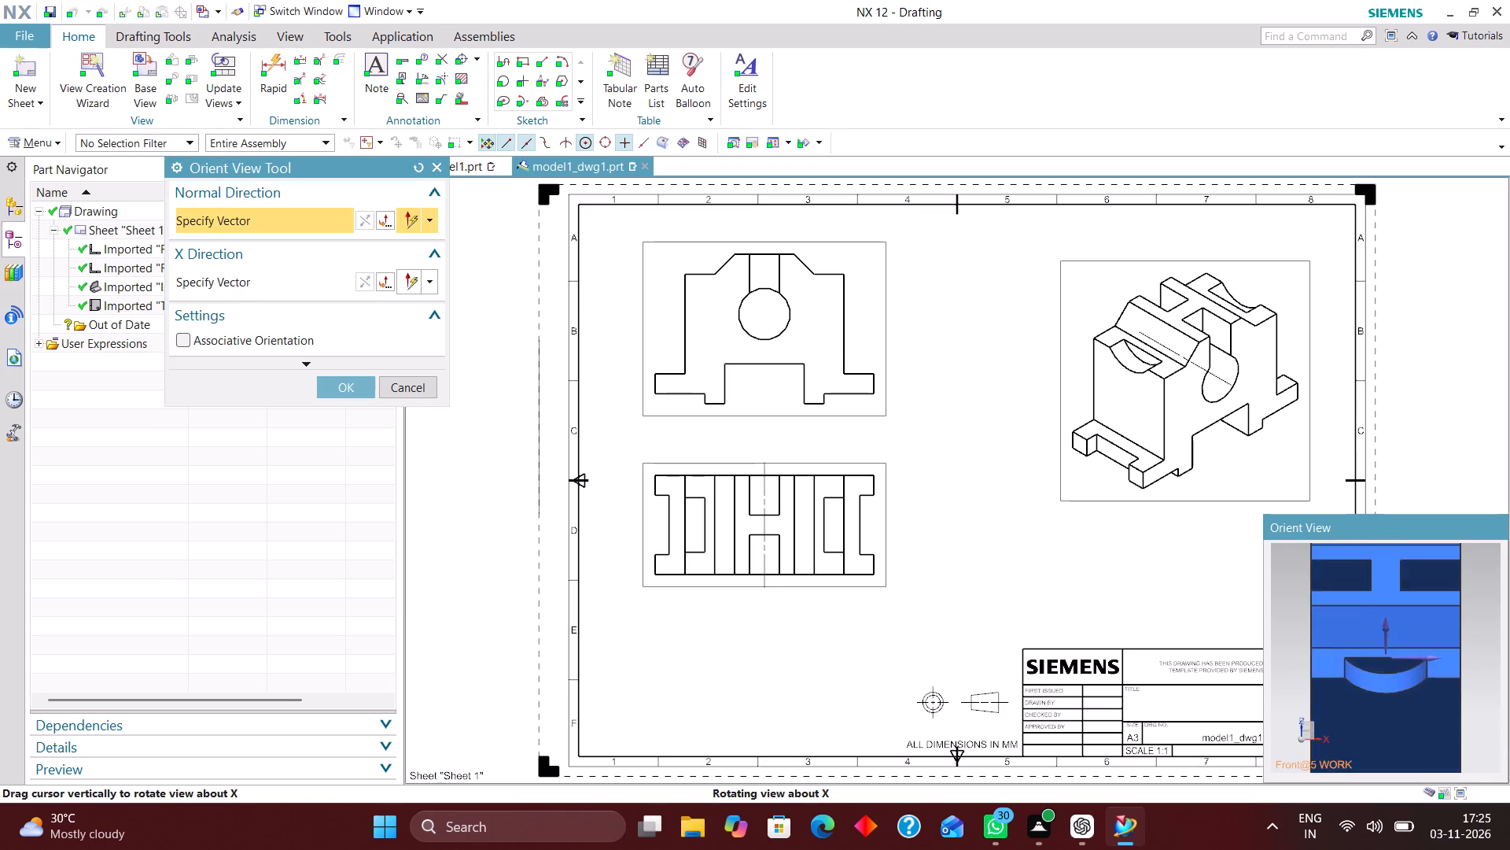
middle_drag(1459, 701, 1453, 683)
right_drag(1477, 670, 1377, 673)
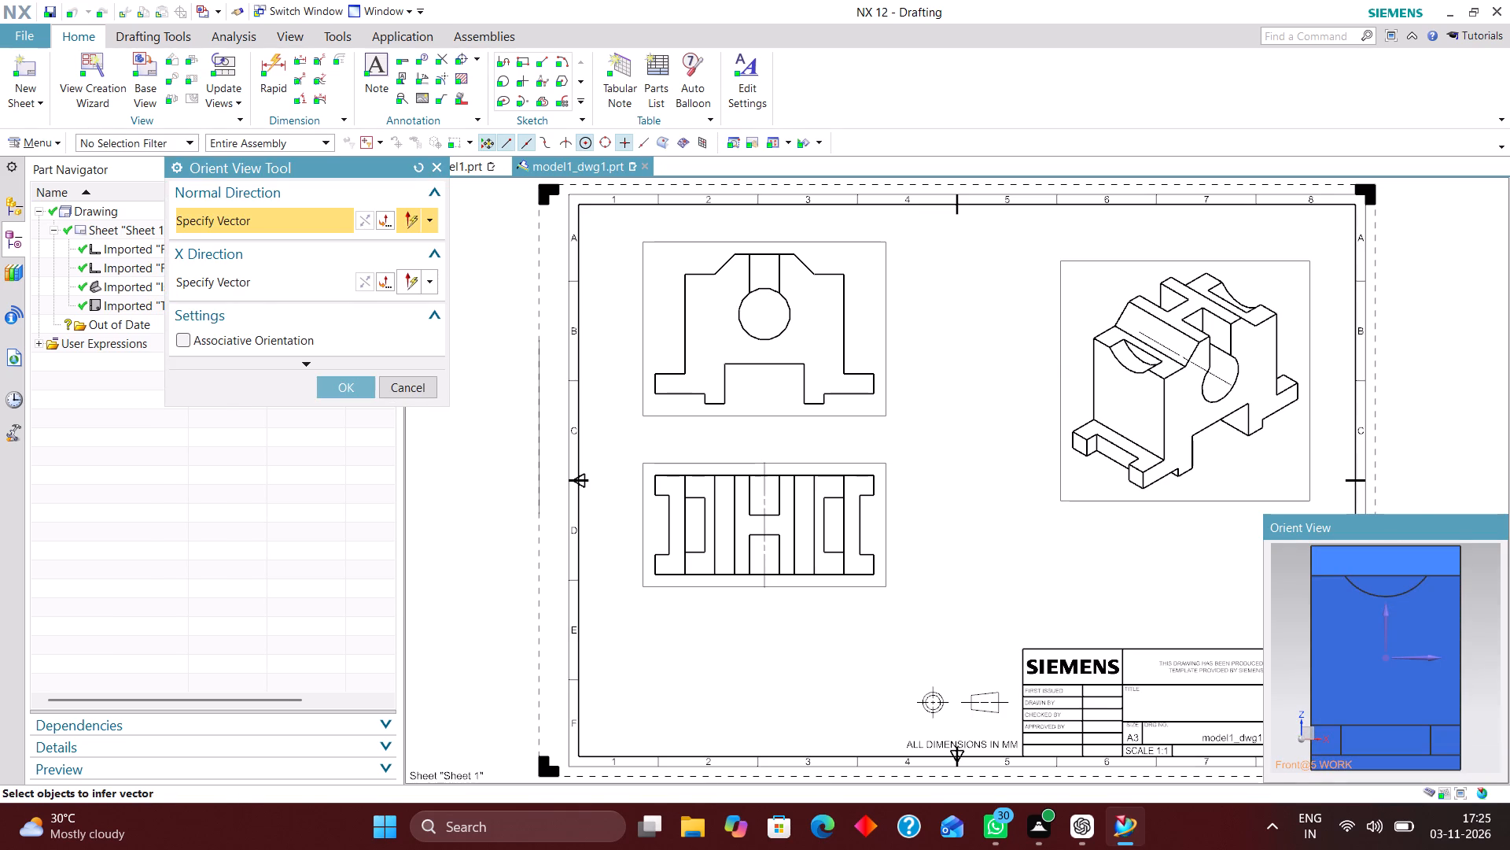
right_drag(1481, 598, 1299, 583)
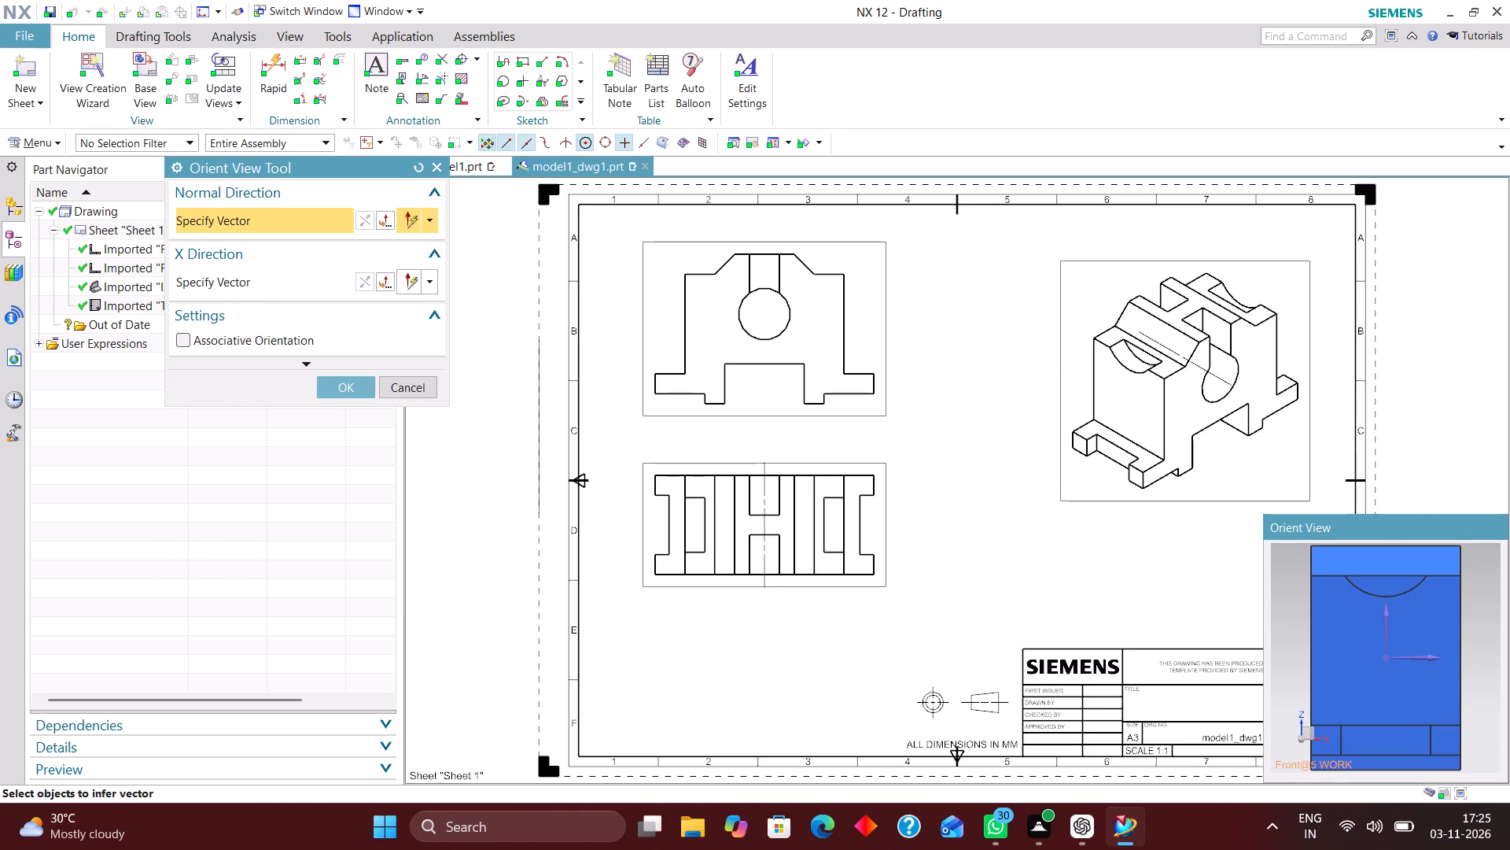
click(363, 394)
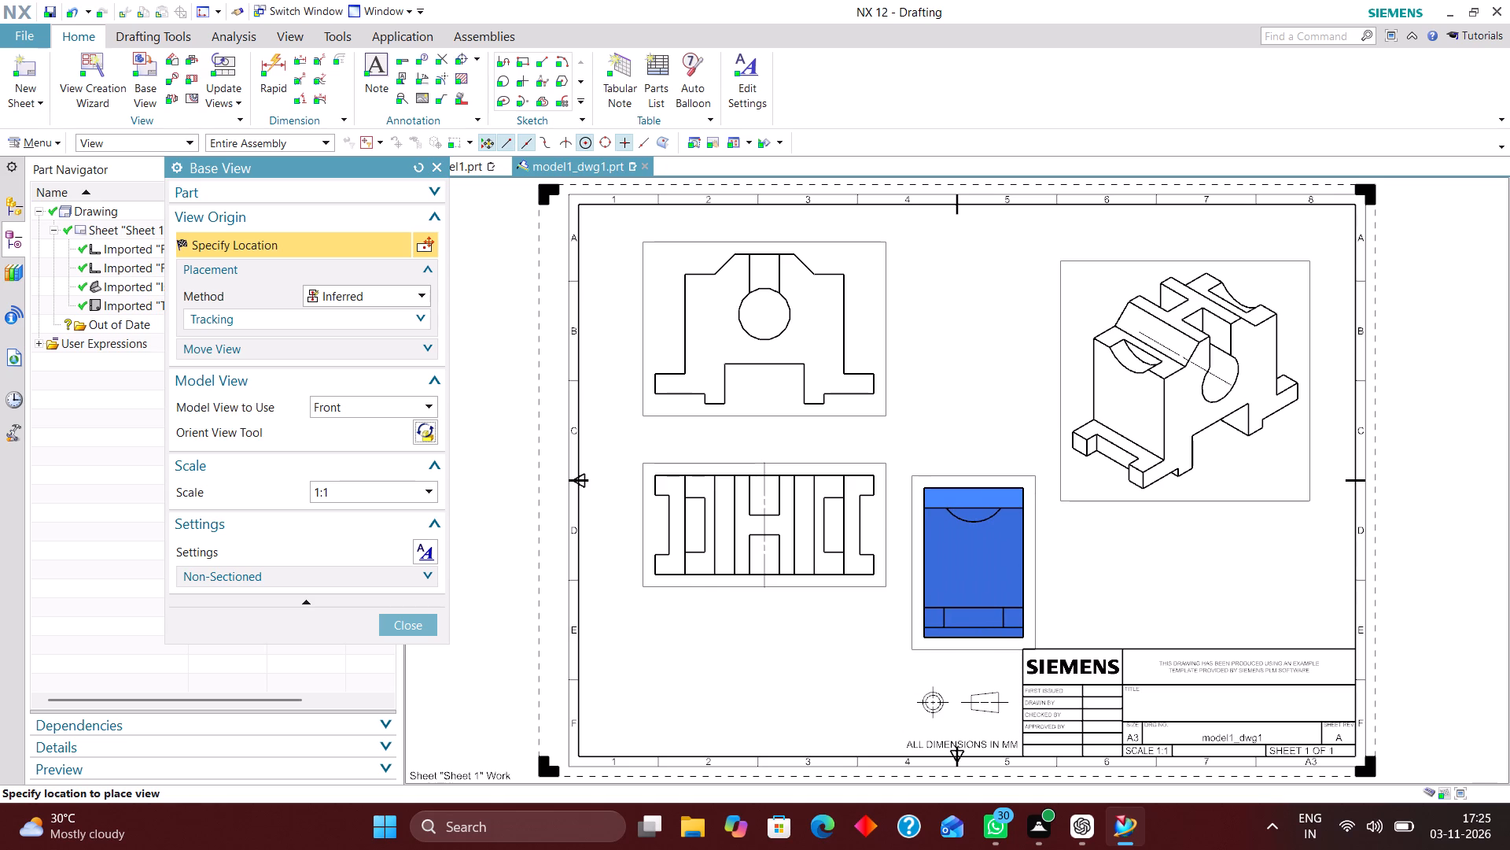
click(985, 523)
click(422, 511)
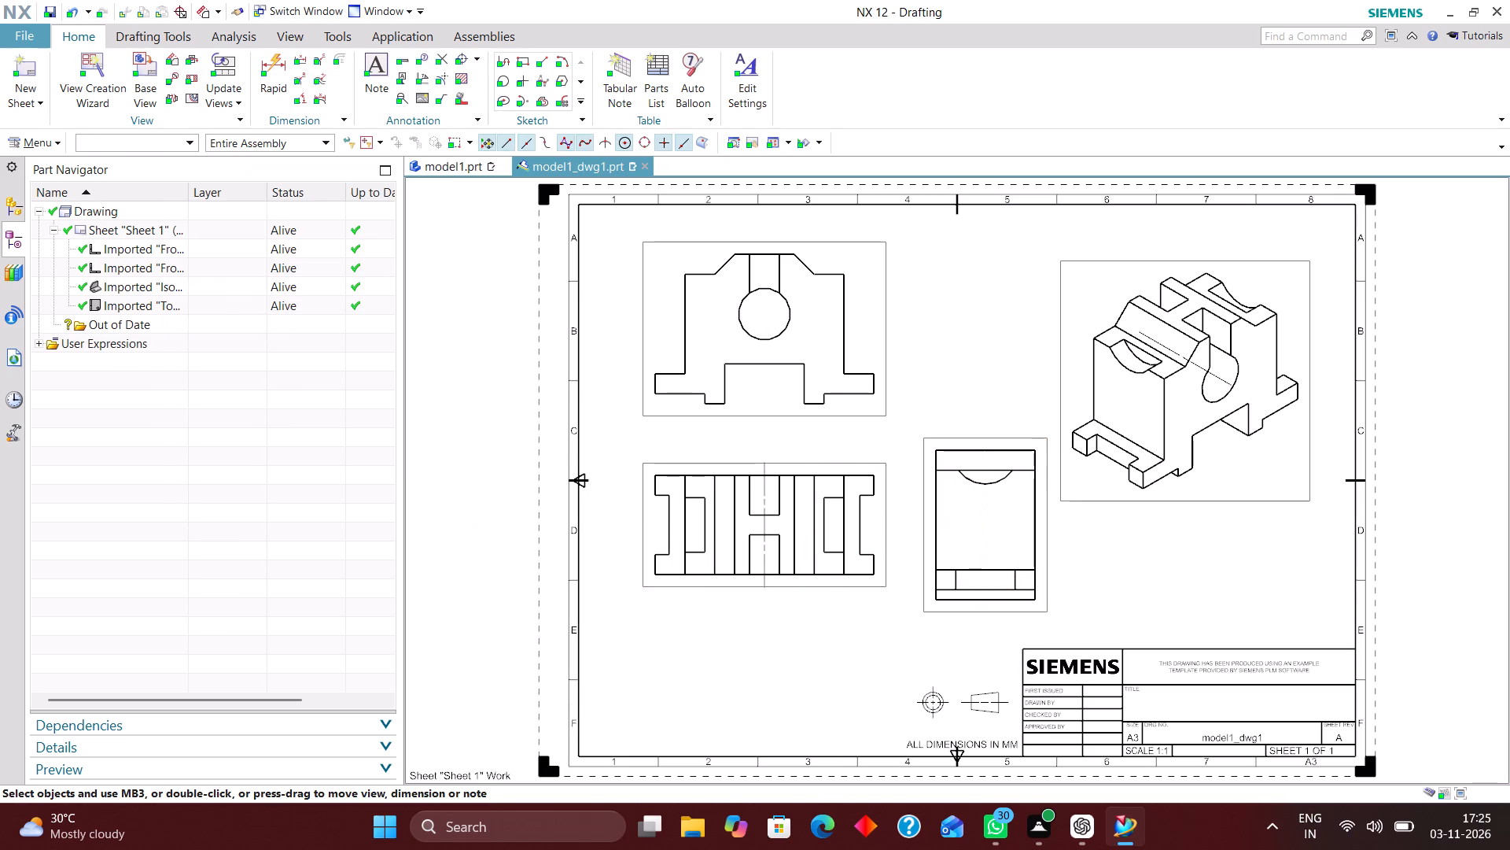
Move the top view farther below the front view, and shift the end view slightly up towards the other views.
drag(682, 588, 661, 693)
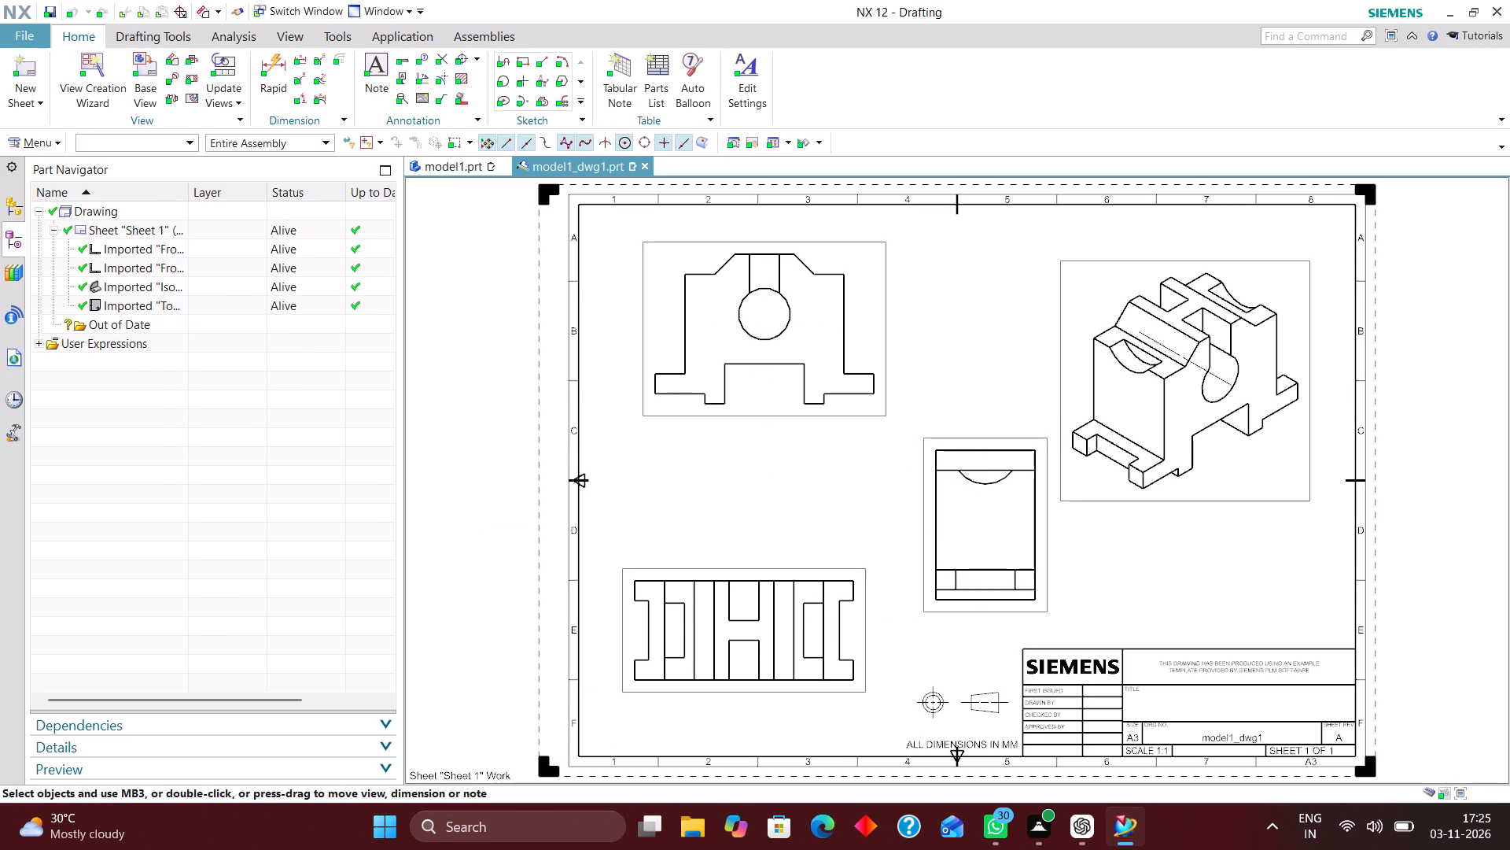
drag(661, 693, 671, 695)
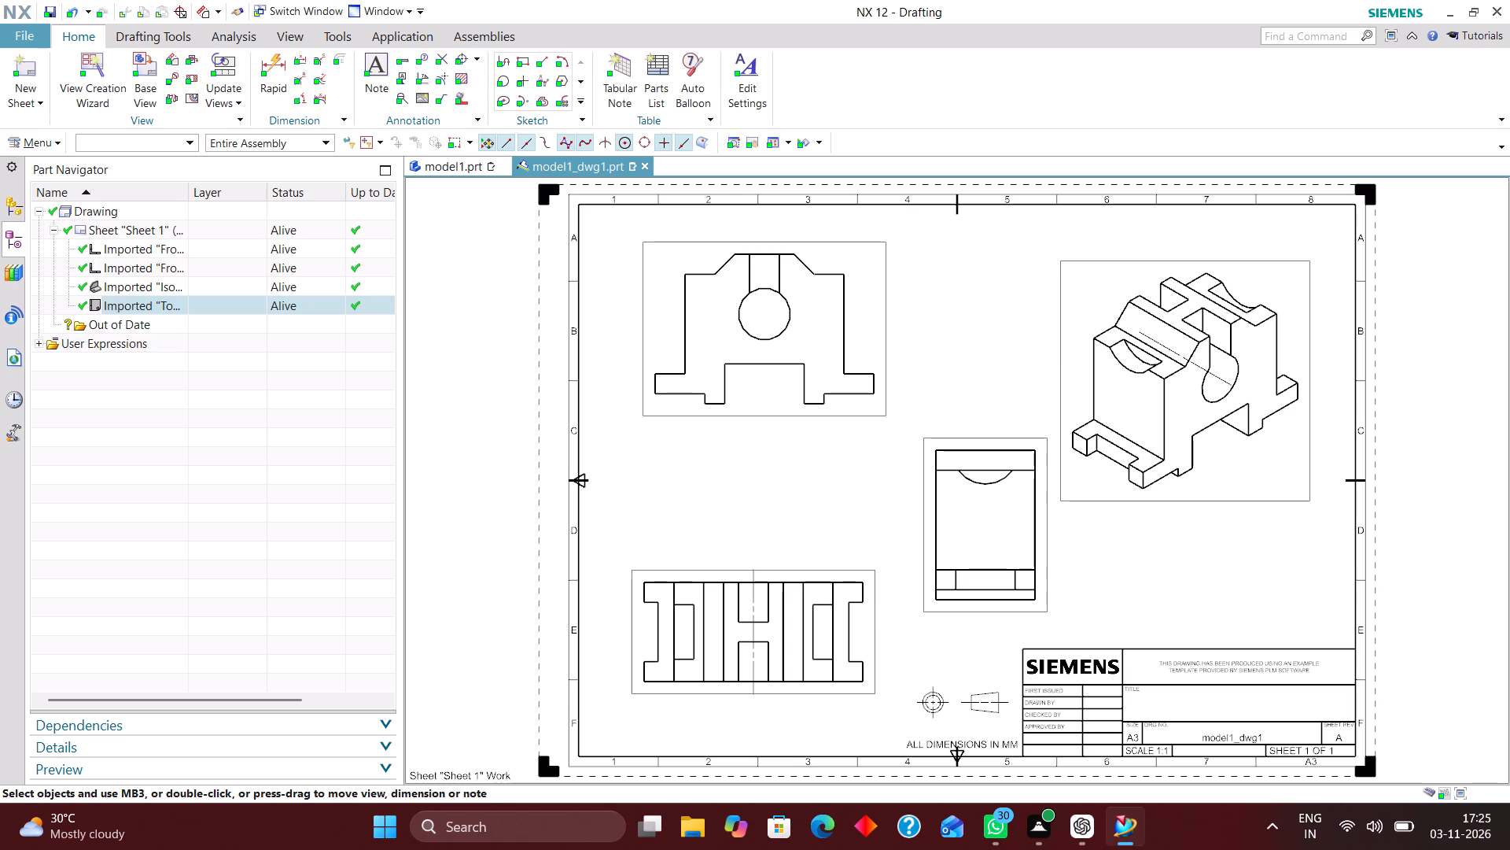
drag(920, 539, 909, 525)
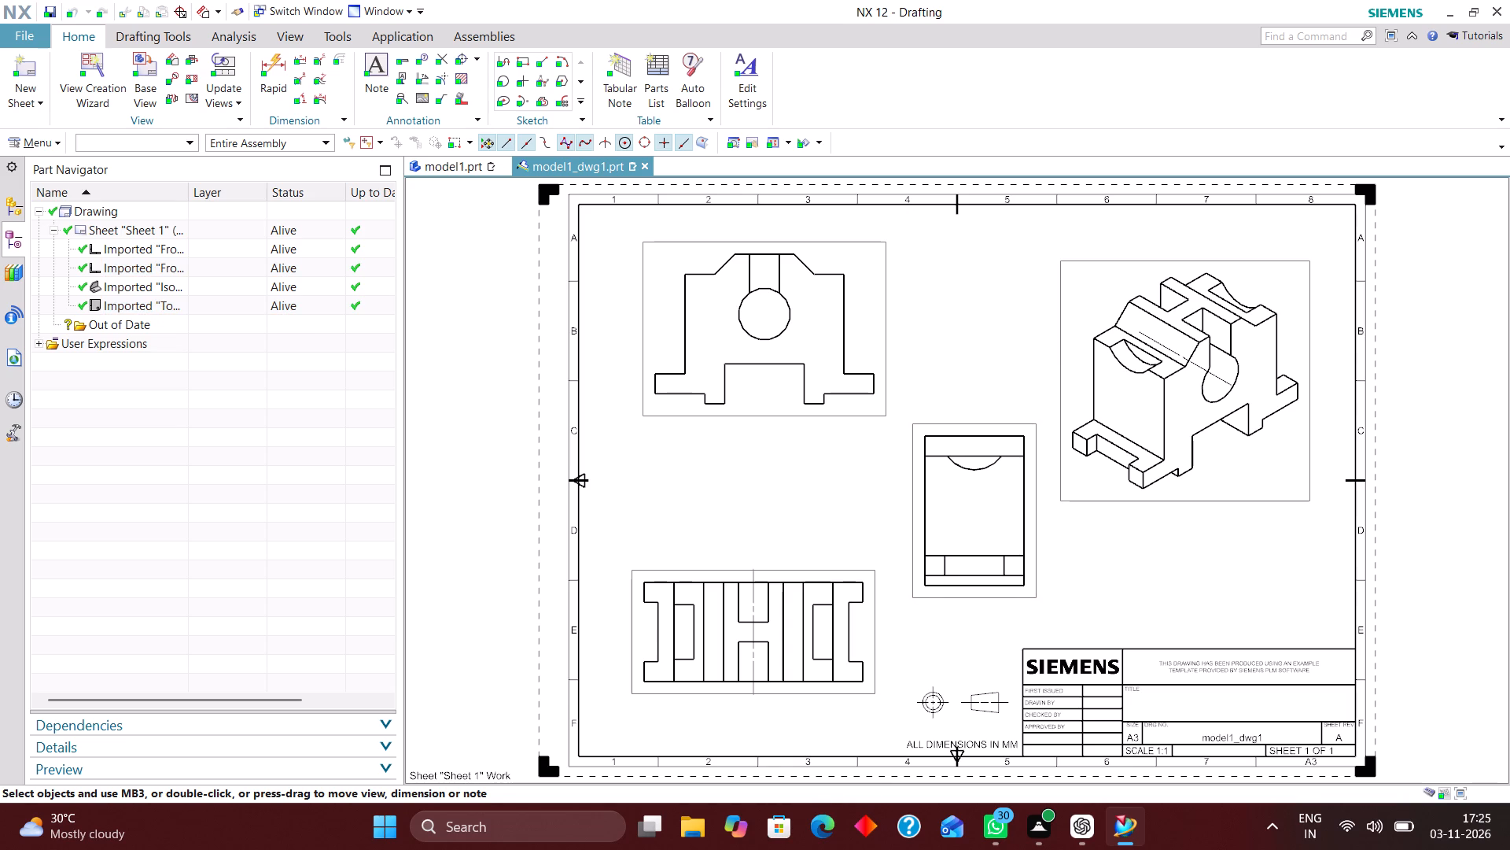
drag(909, 525, 909, 523)
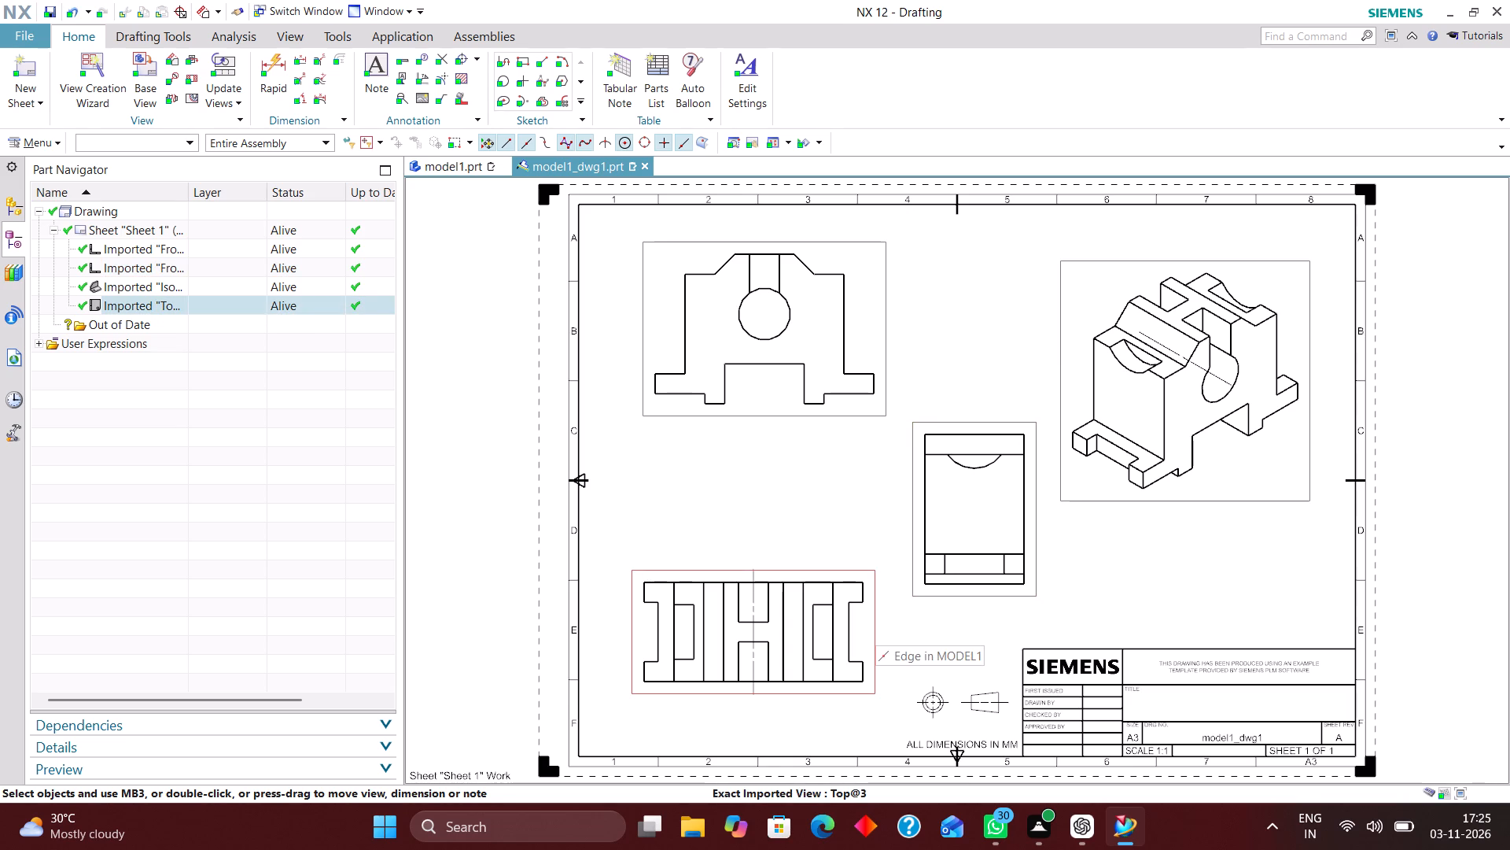
click(871, 620)
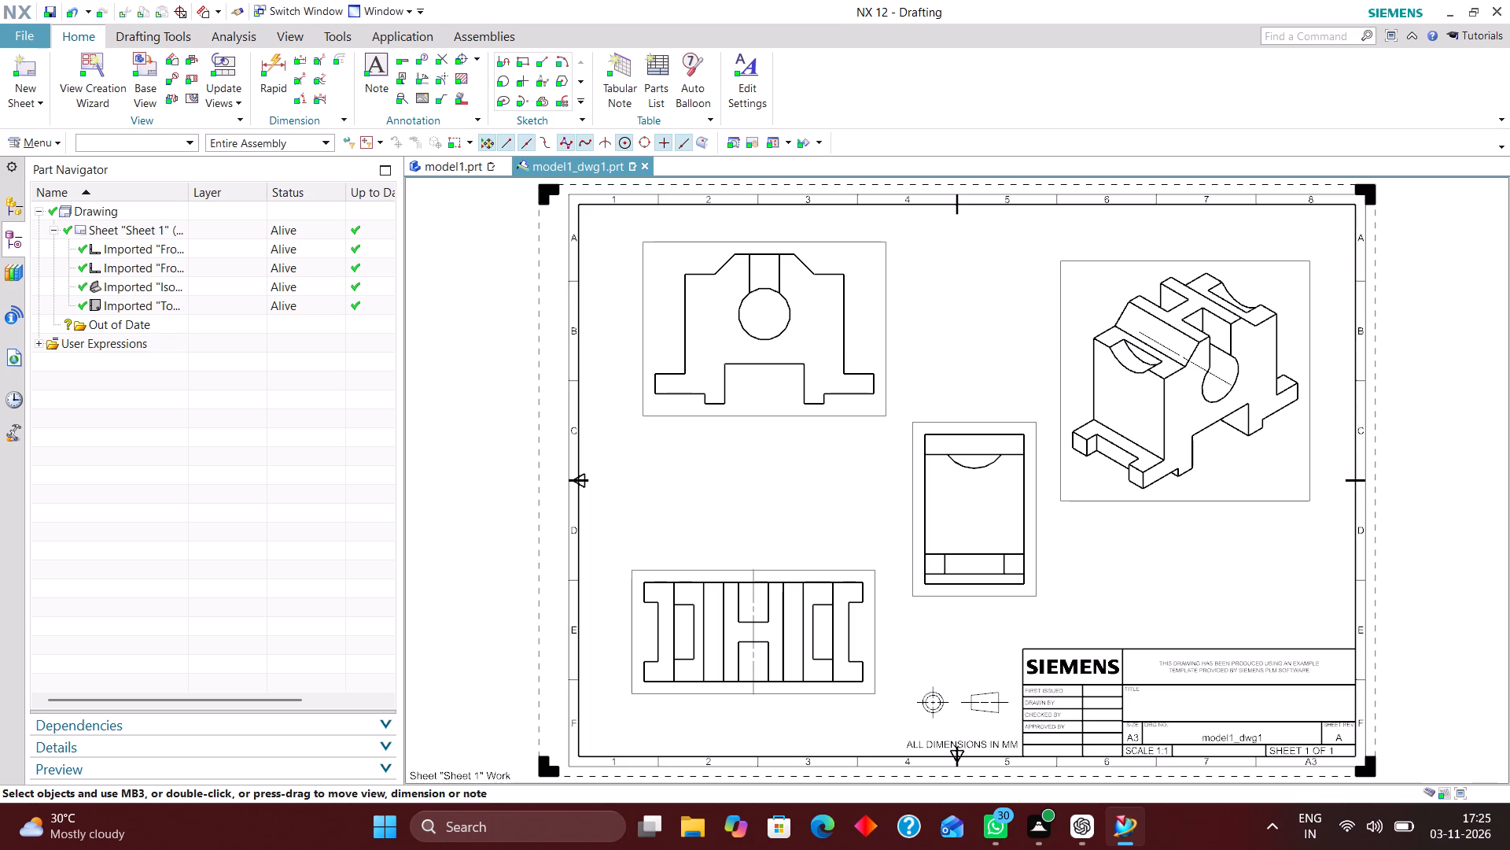
In model1.prt, edit the rectangle sketch of the central top slots, setting its vertical dimension to 10 mm, and finish the sketch.
click(476, 167)
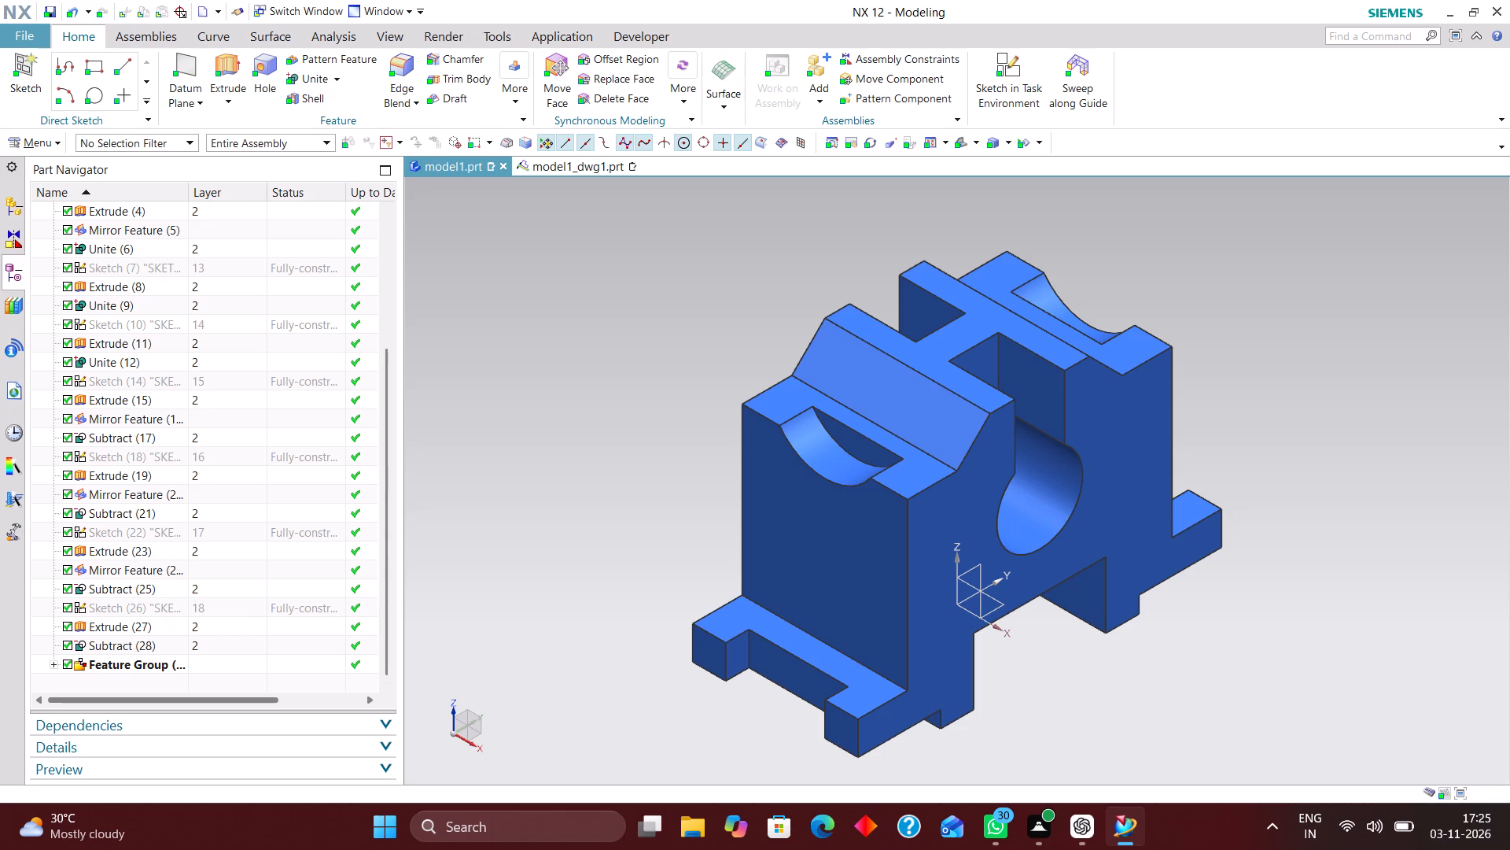
click(235, 533)
click(230, 449)
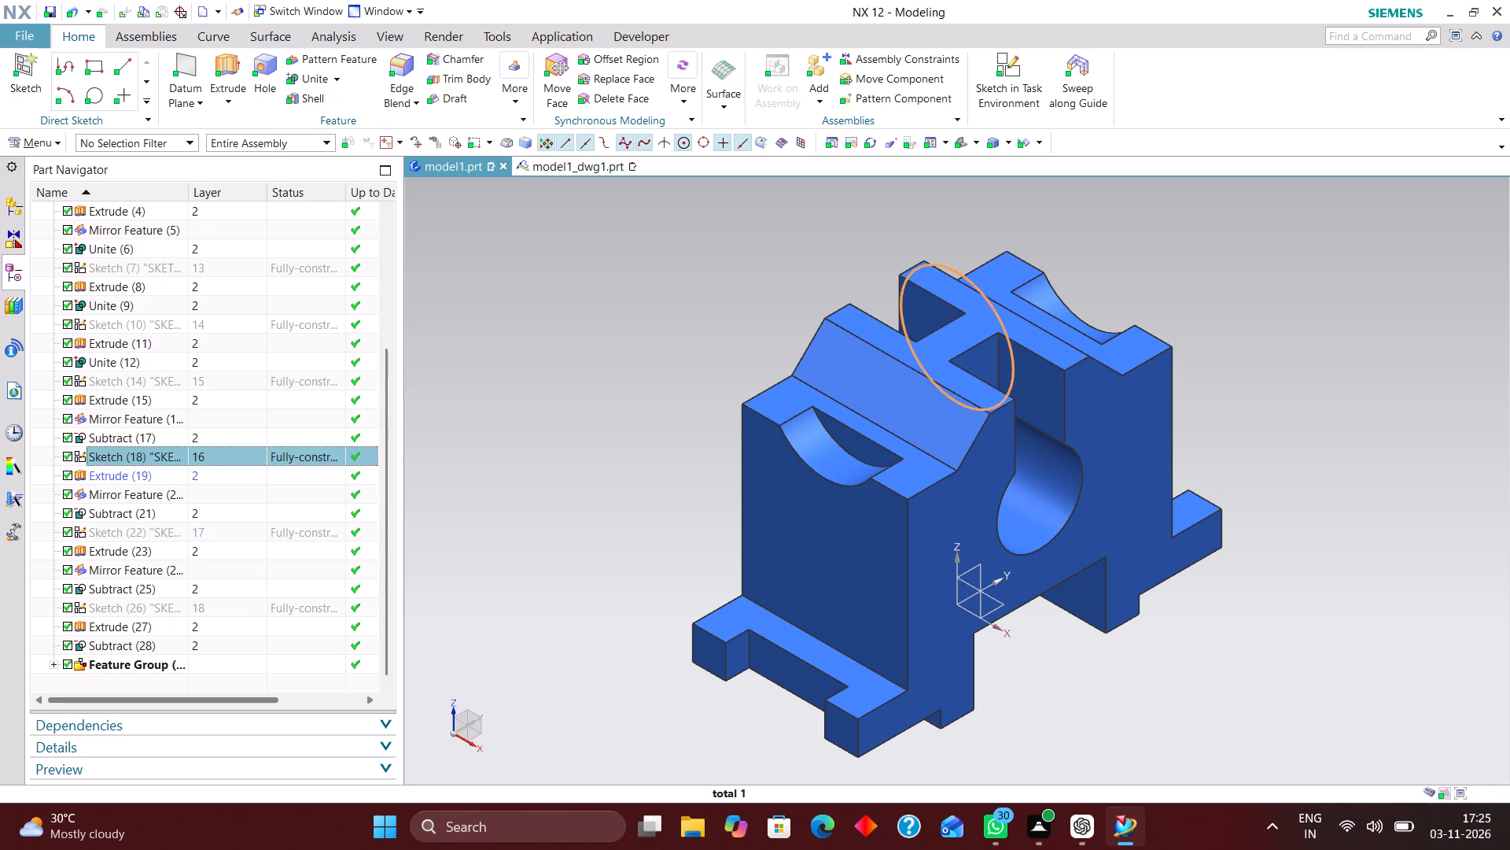
click(234, 379)
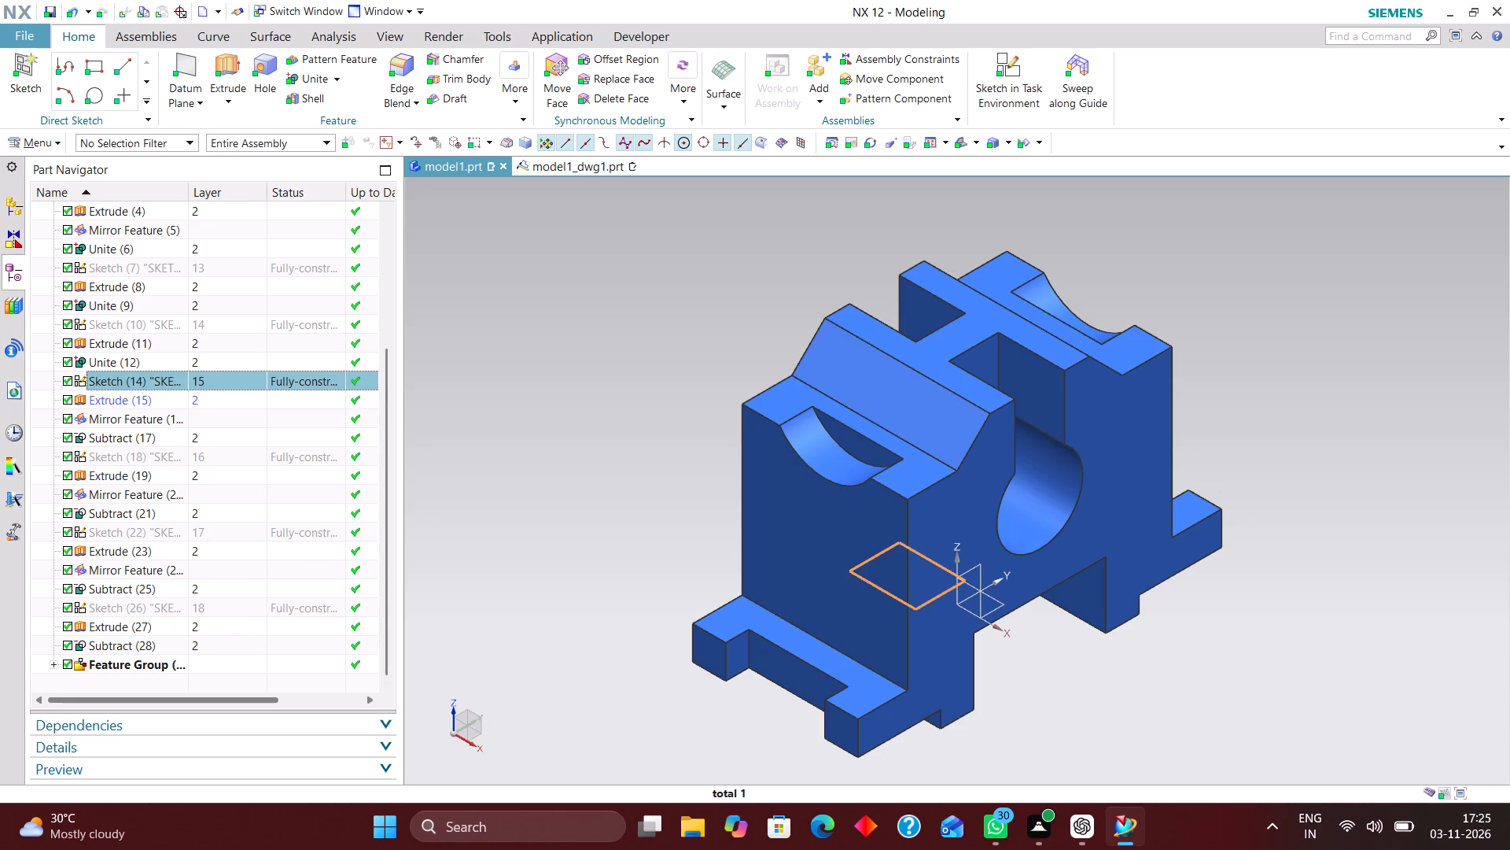
right_click(234, 379)
click(367, 386)
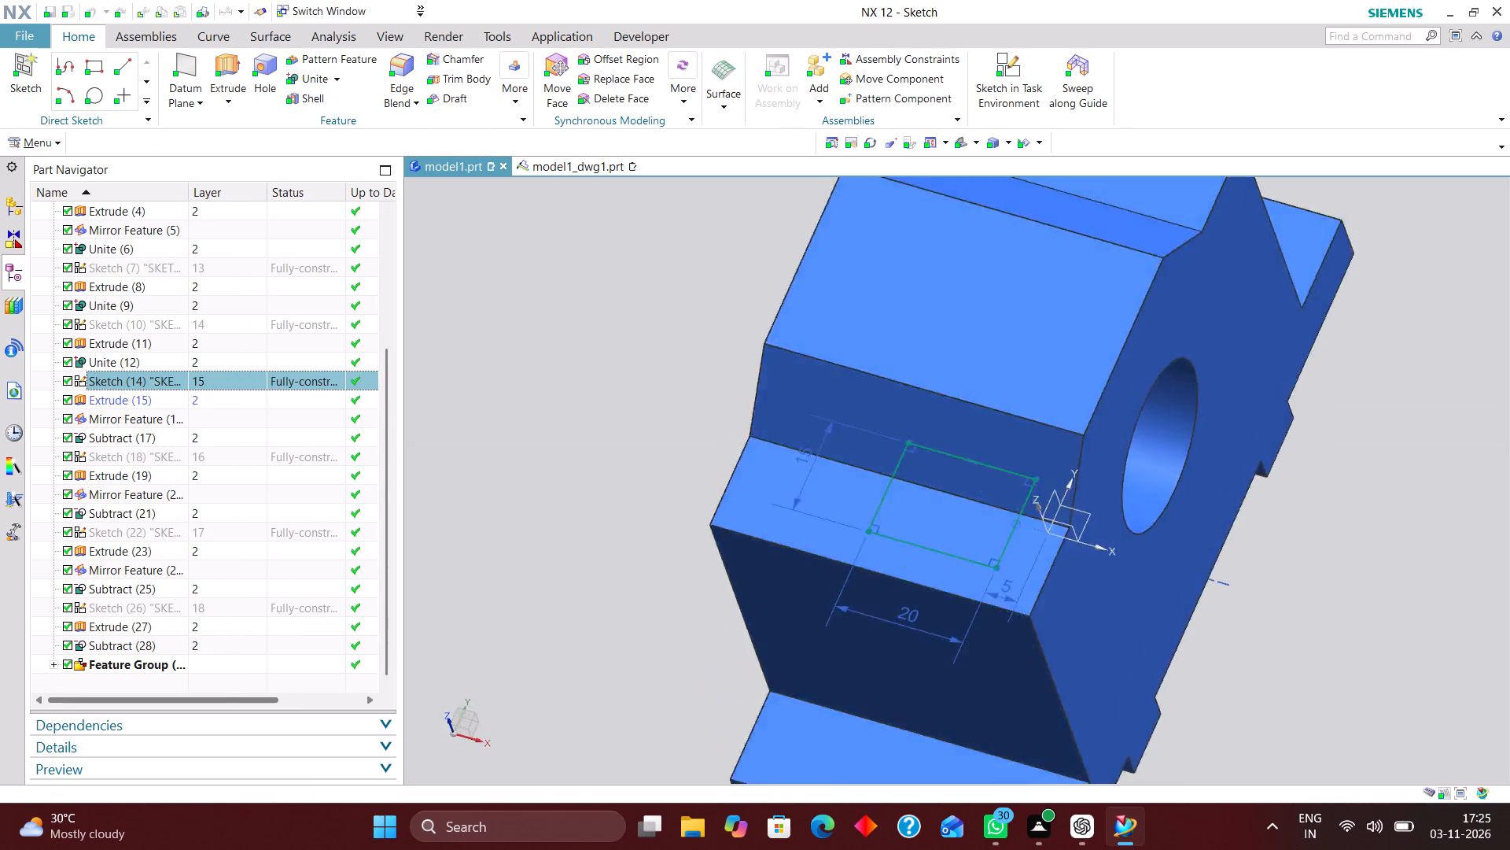
double_click(655, 336)
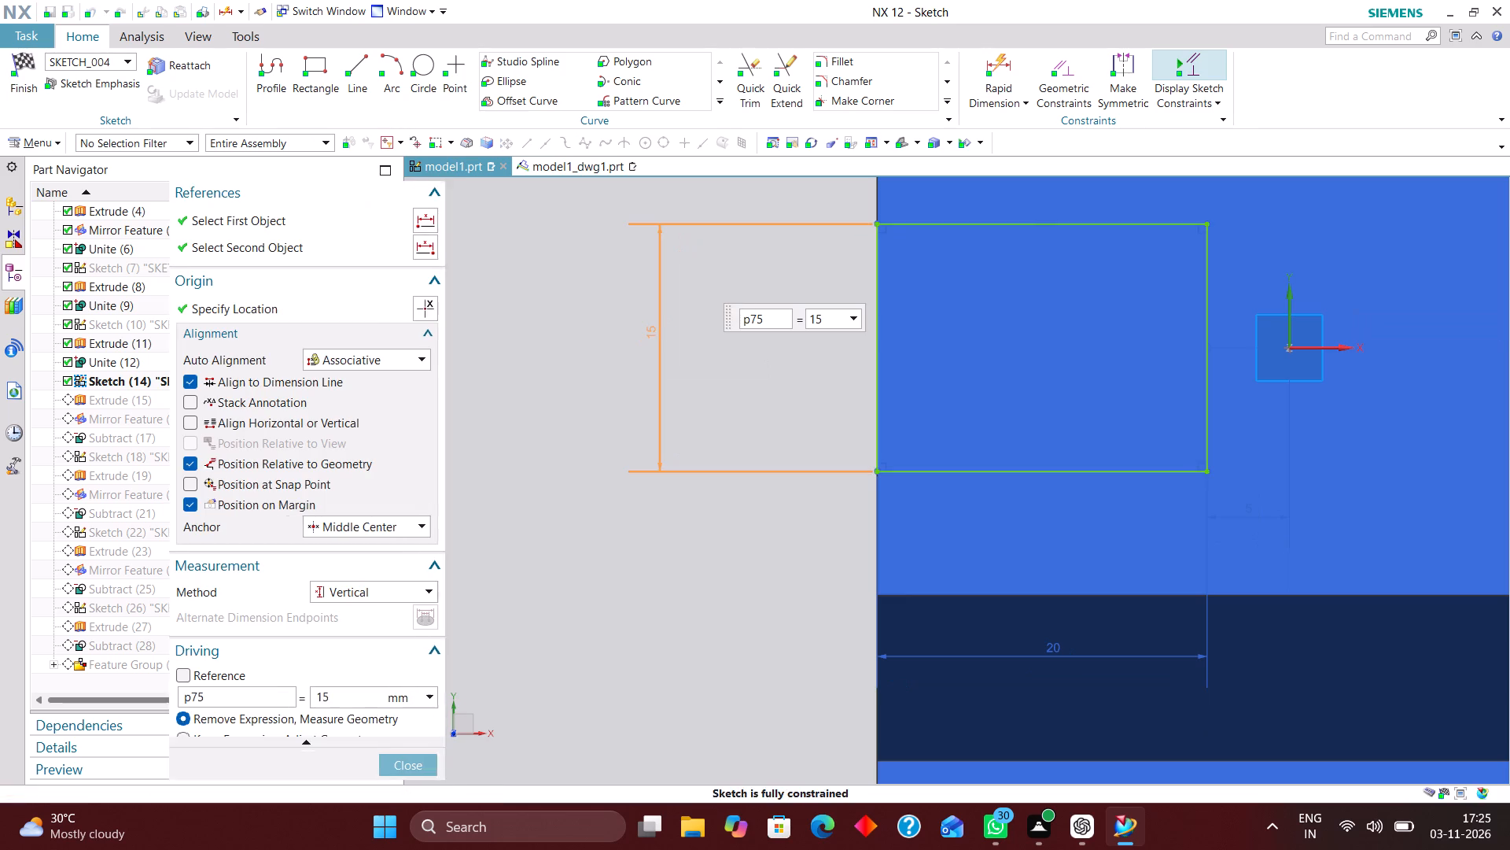
drag(819, 316, 727, 313)
text(10)
key(Return)
click(434, 767)
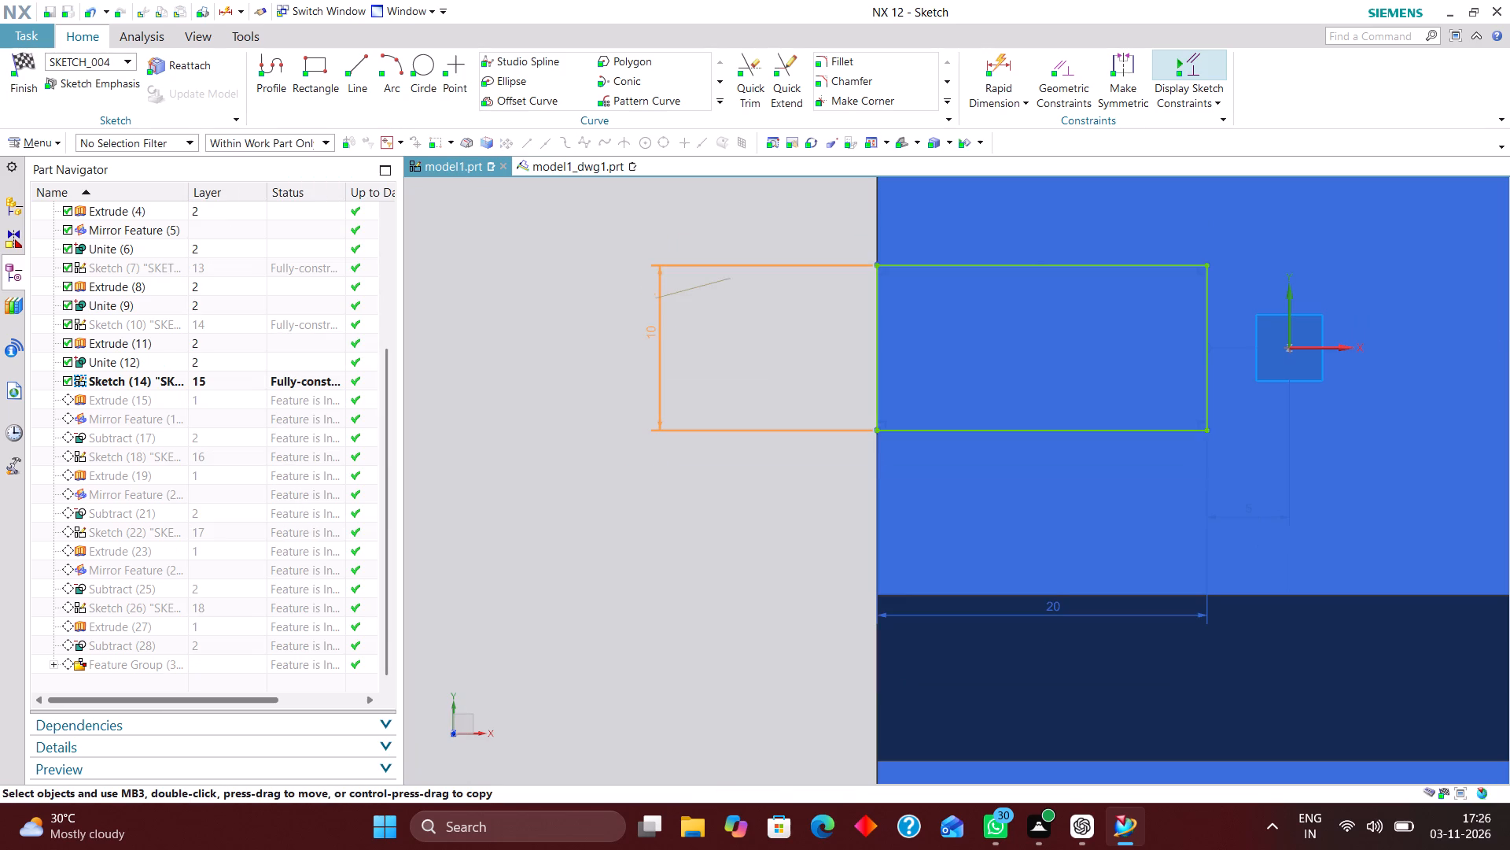
click(20, 62)
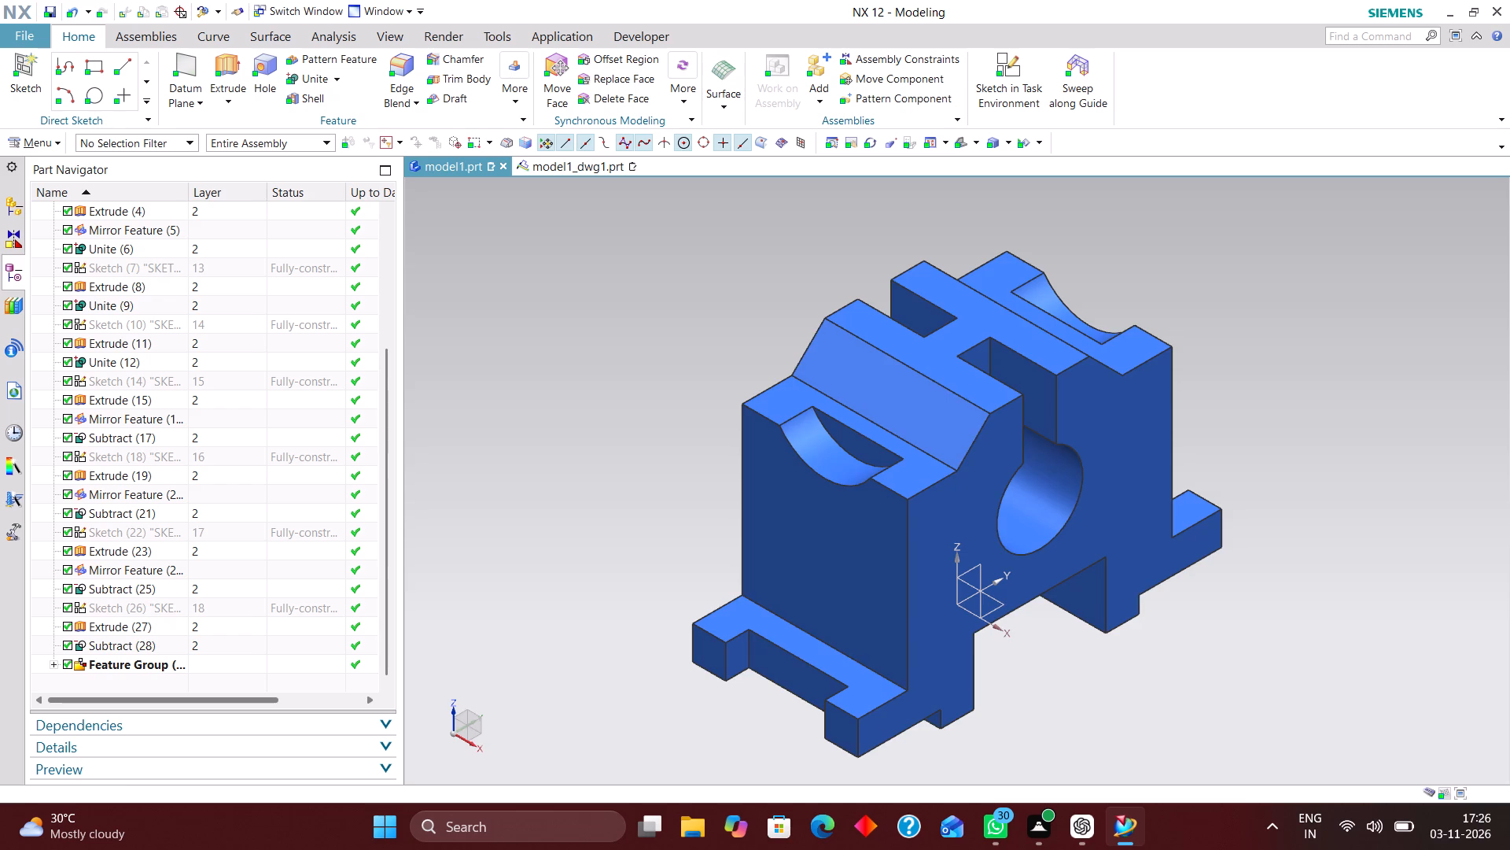
middle_drag(1286, 321, 1278, 313)
scroll(1278, 313, up, 1)
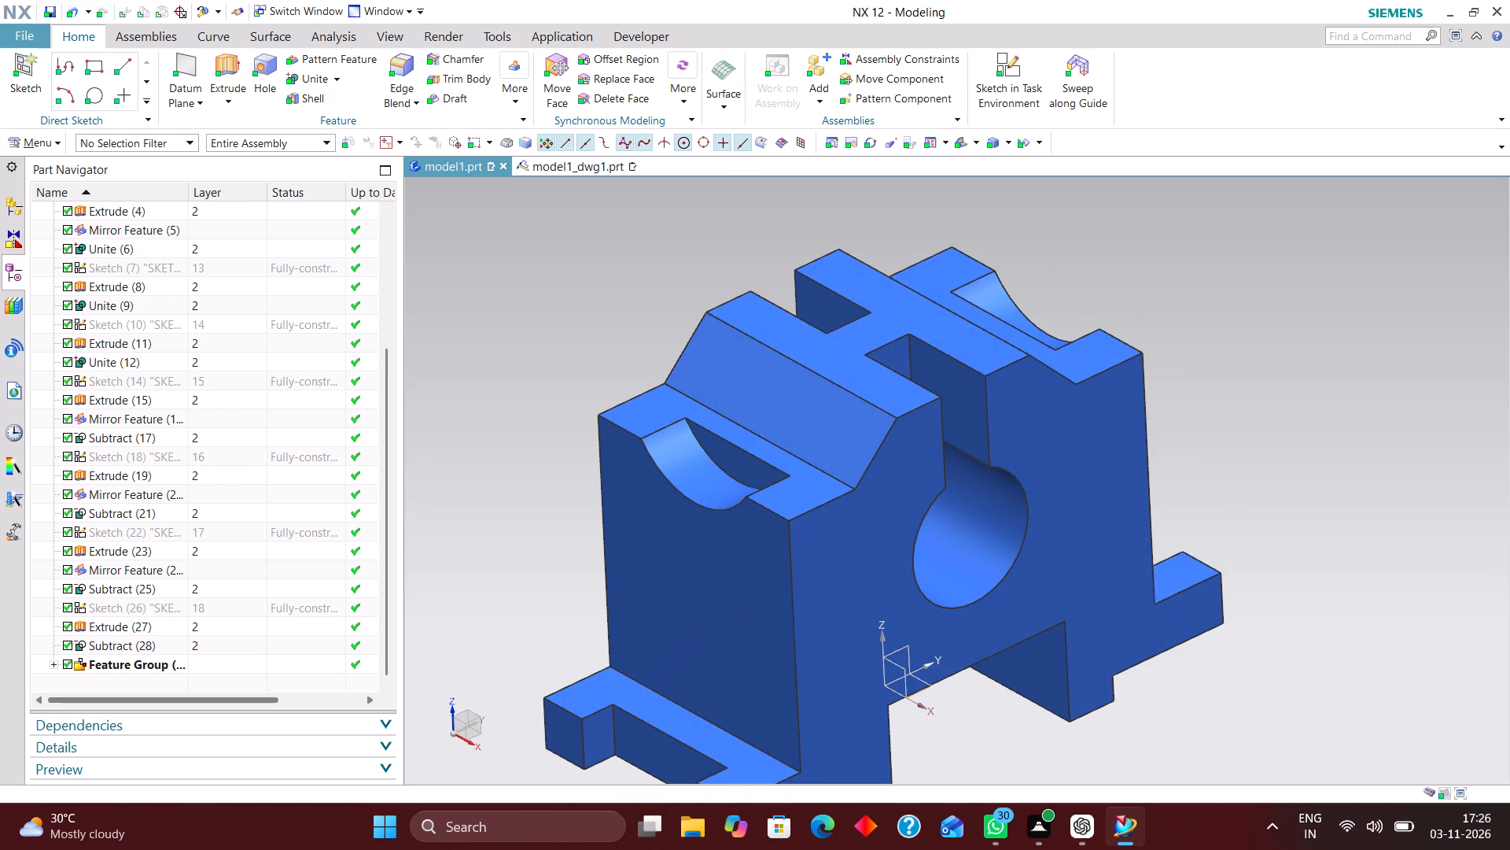
Return to the model1_dwg1 drawing and set the dimension arrowhead type to Open Arrow in the Drafting Preferences.
click(583, 163)
click(51, 205)
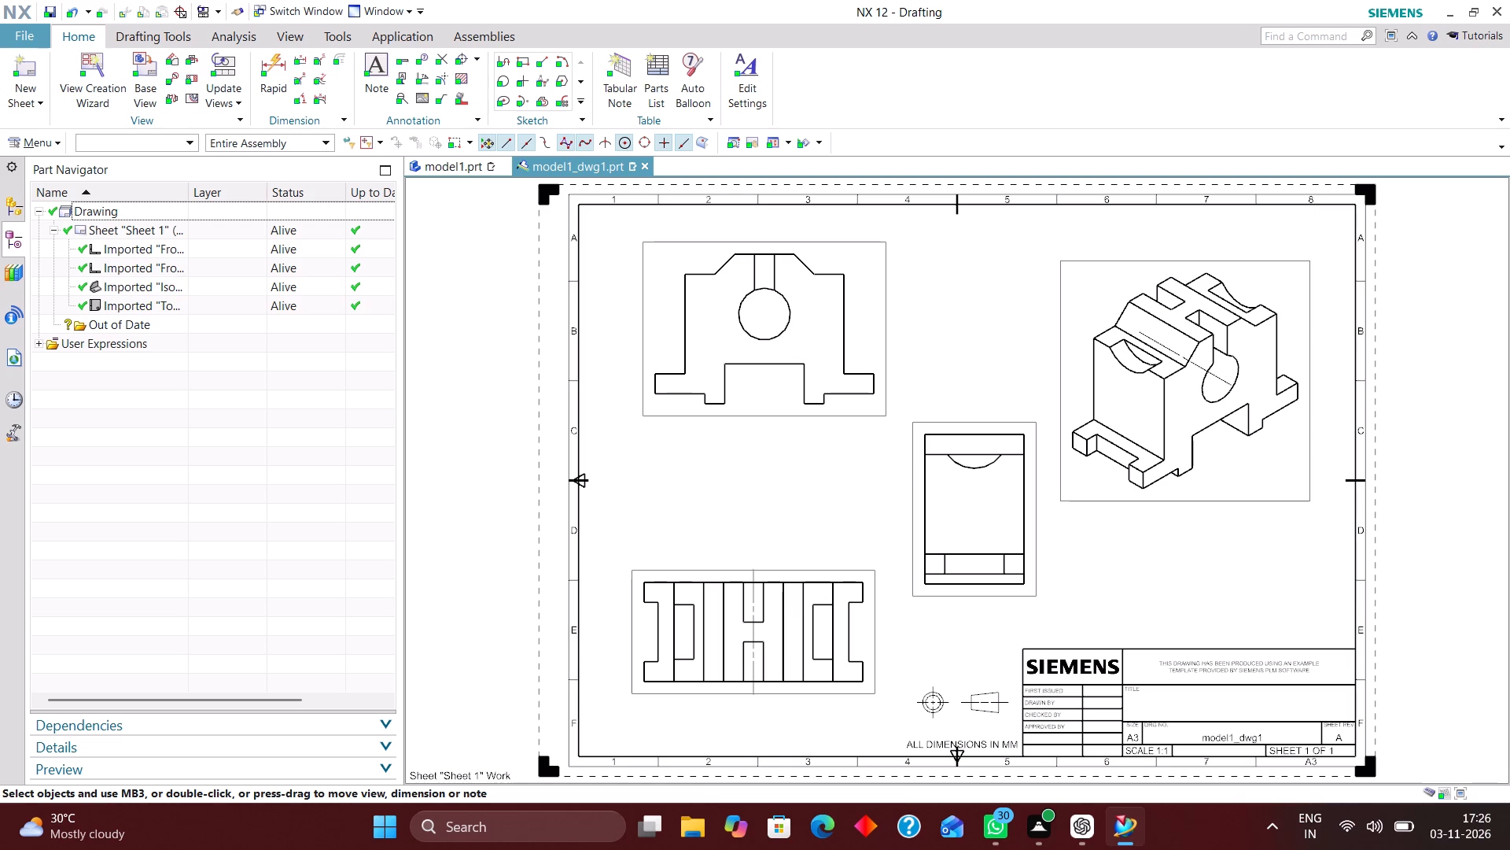
click(59, 149)
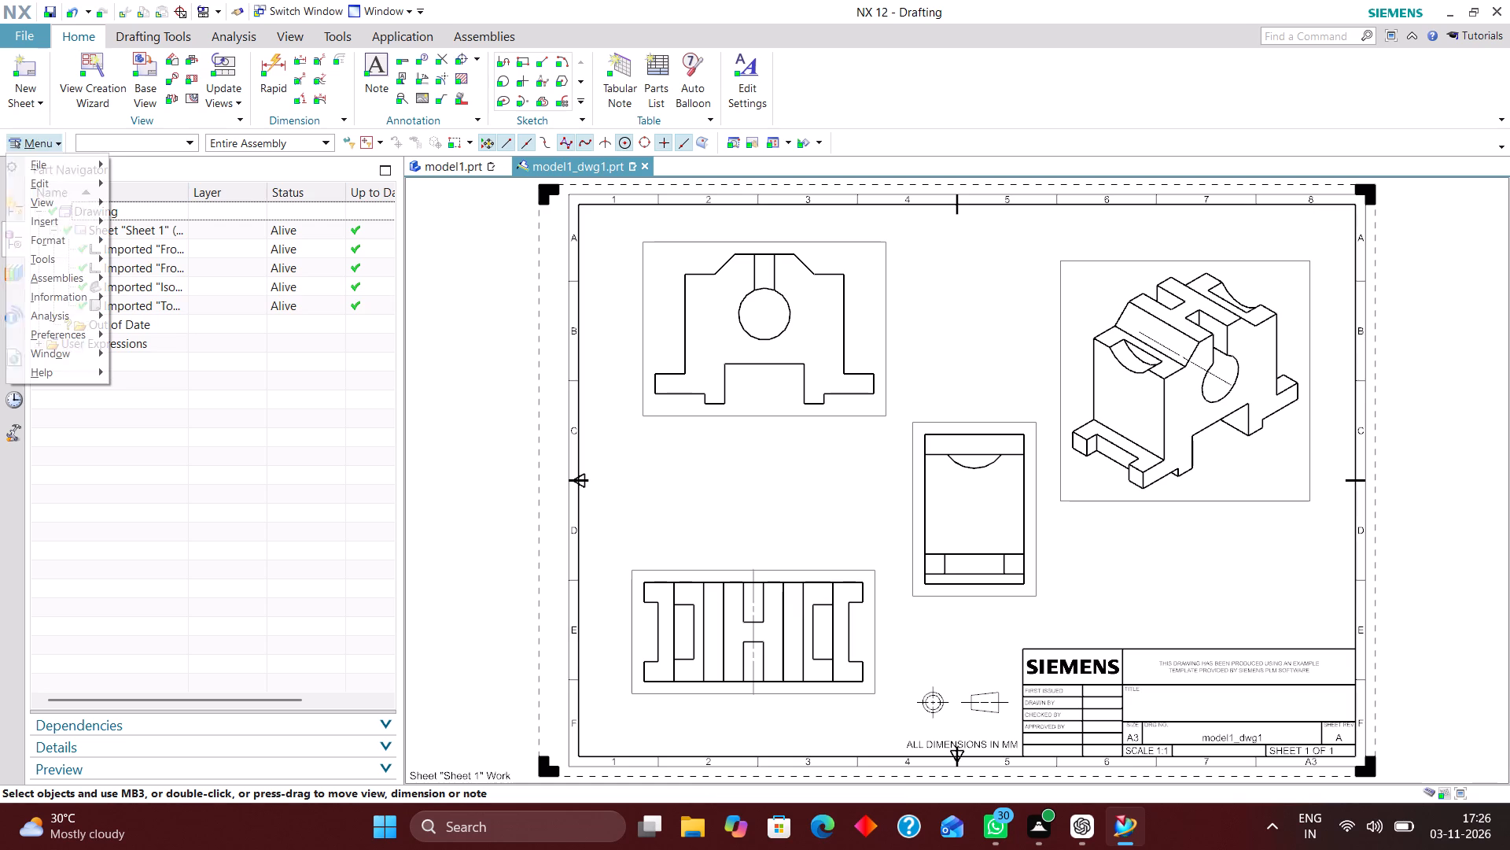
click(68, 336)
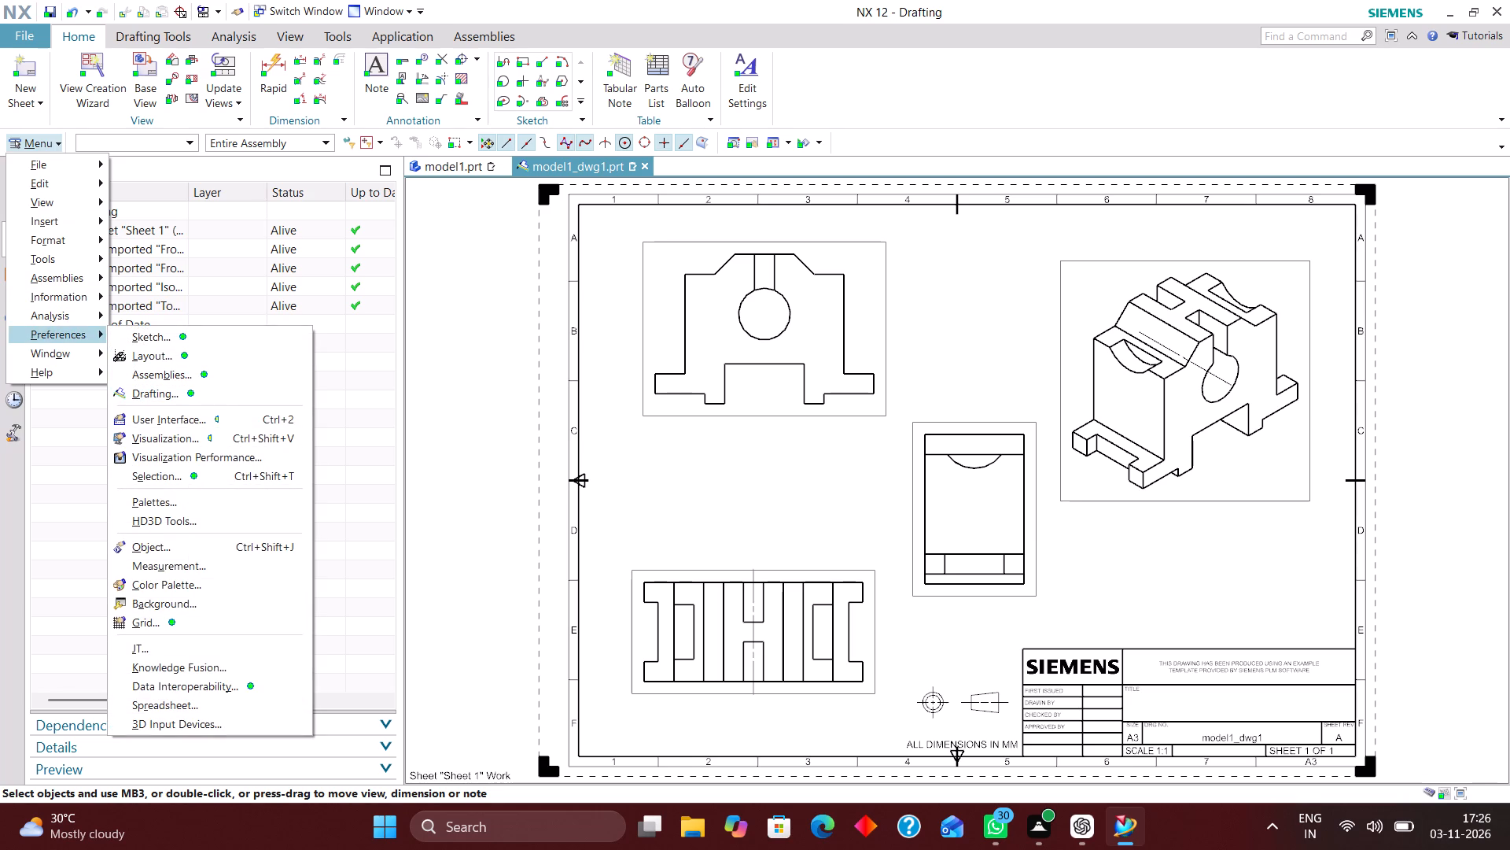
click(196, 394)
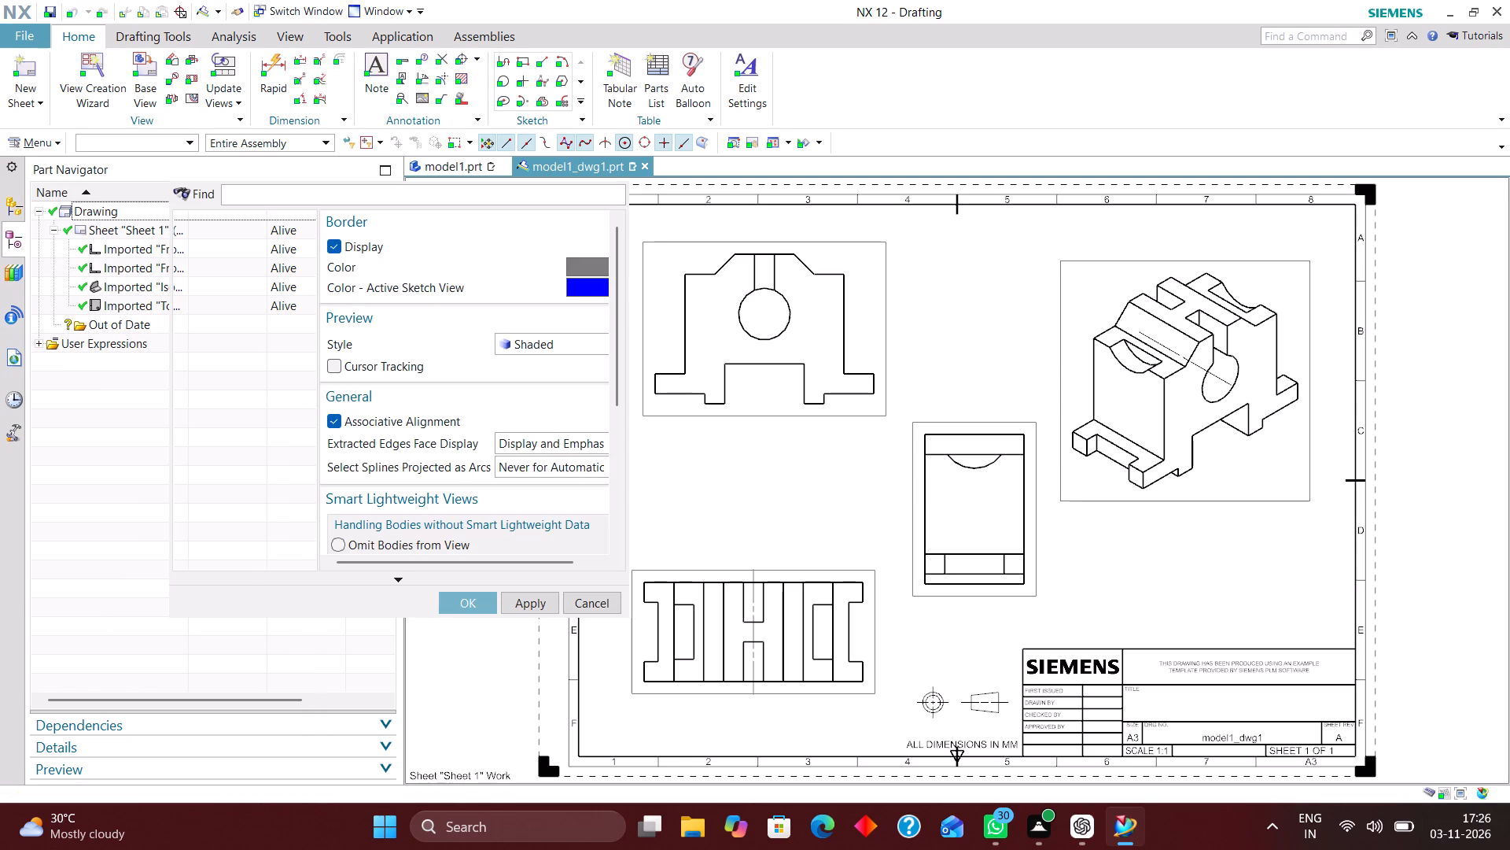
scroll(244, 415, up, 11)
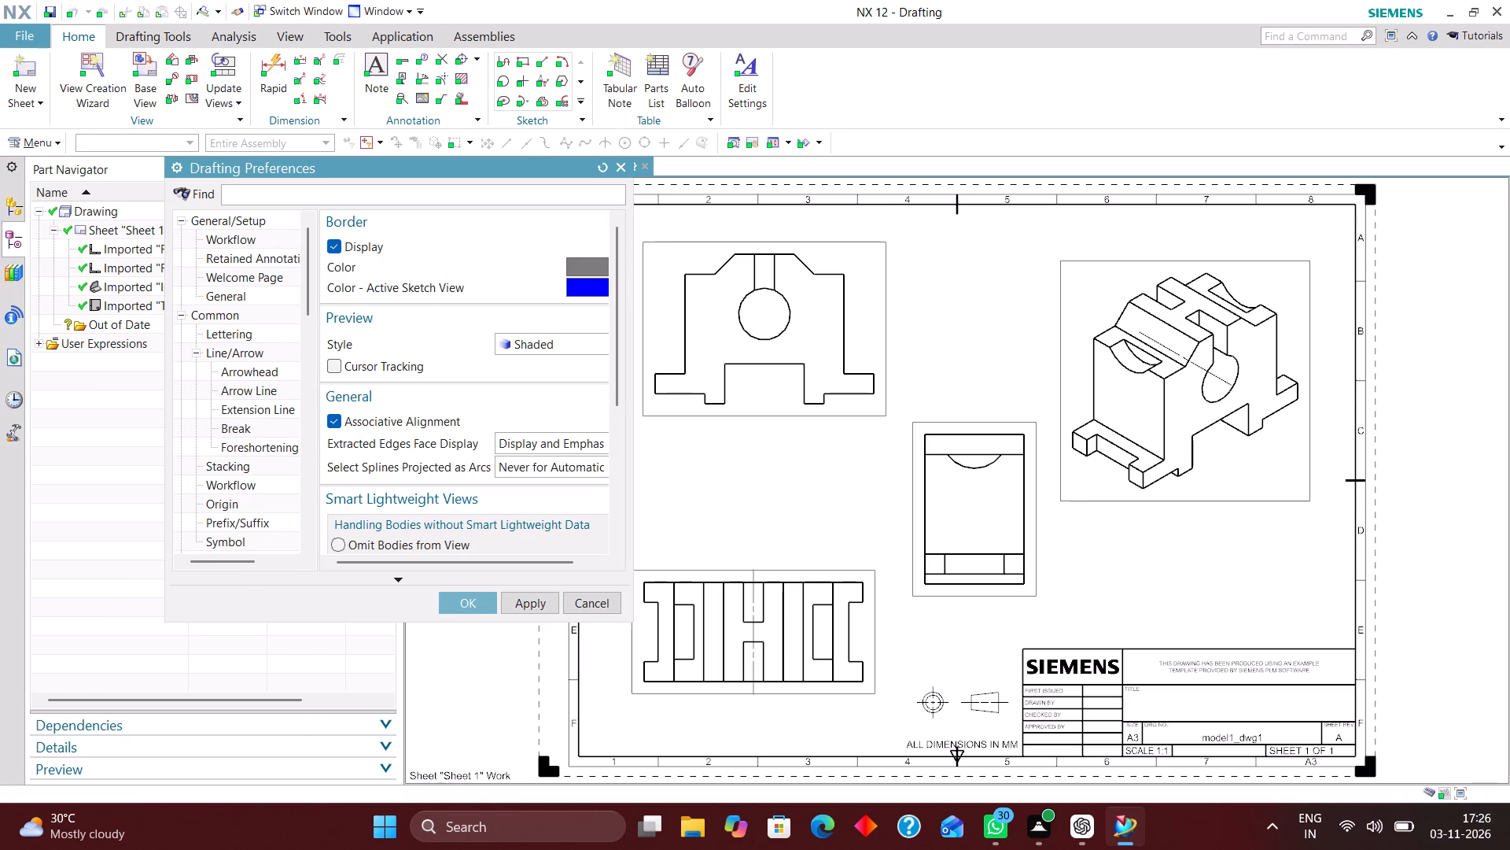
click(255, 371)
click(523, 376)
click(518, 393)
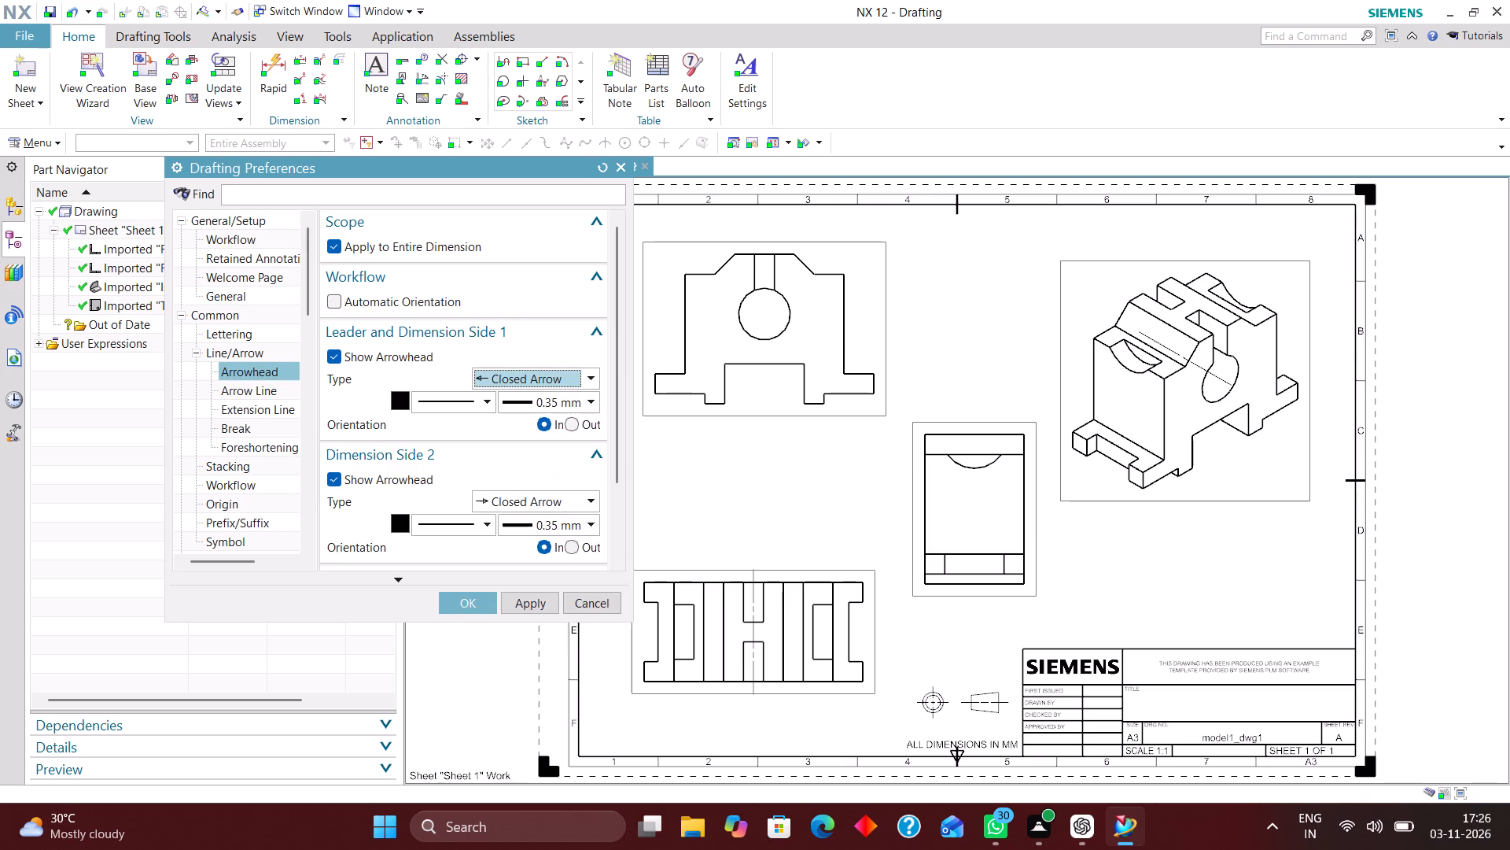
click(532, 368)
click(520, 431)
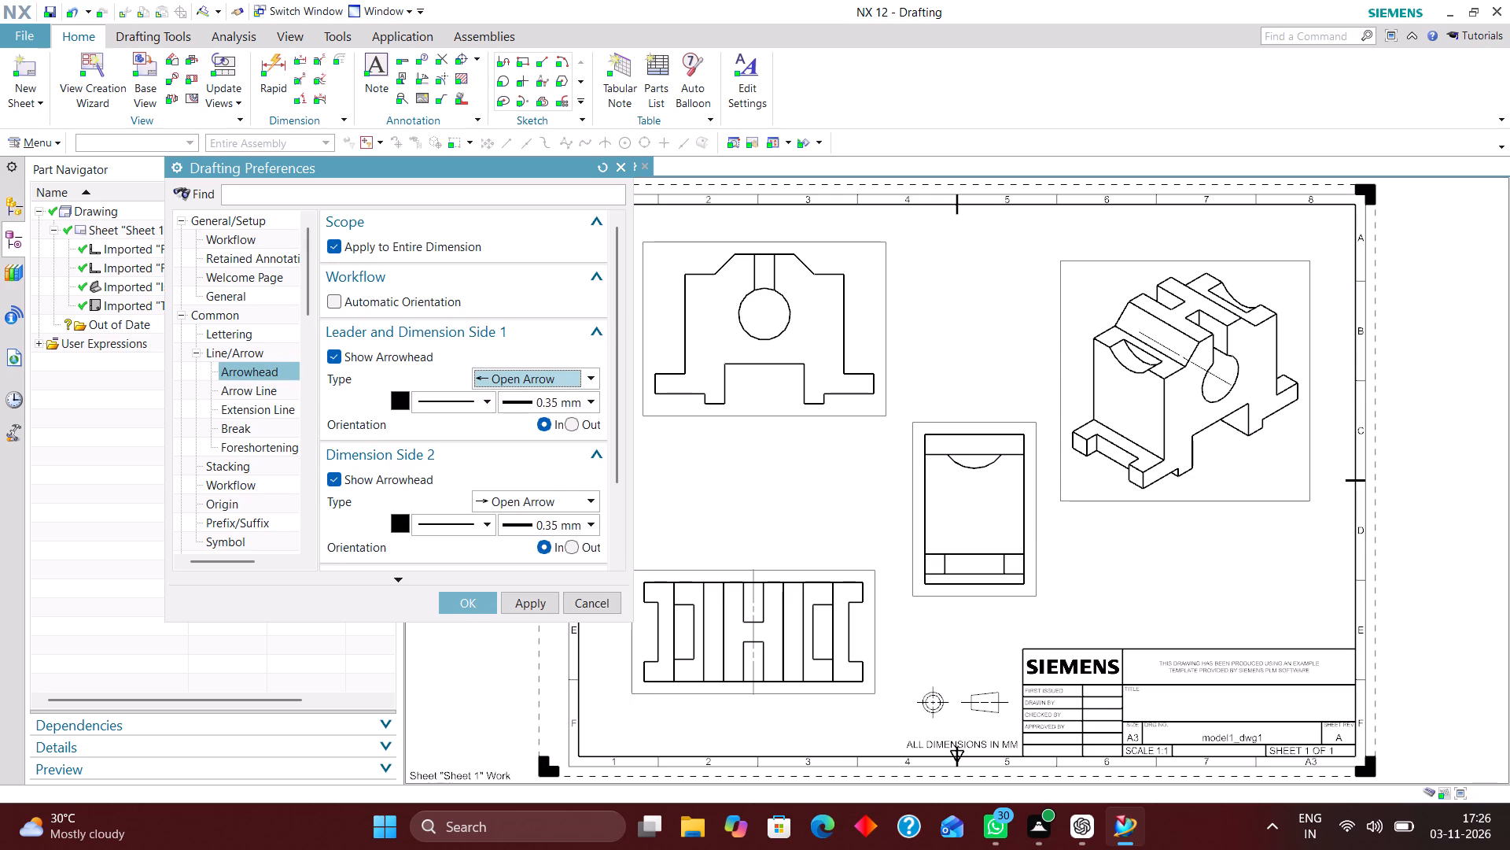
Set the dimension extension line gap to 2 for both sides.
click(260, 410)
drag(542, 344, 791, 351)
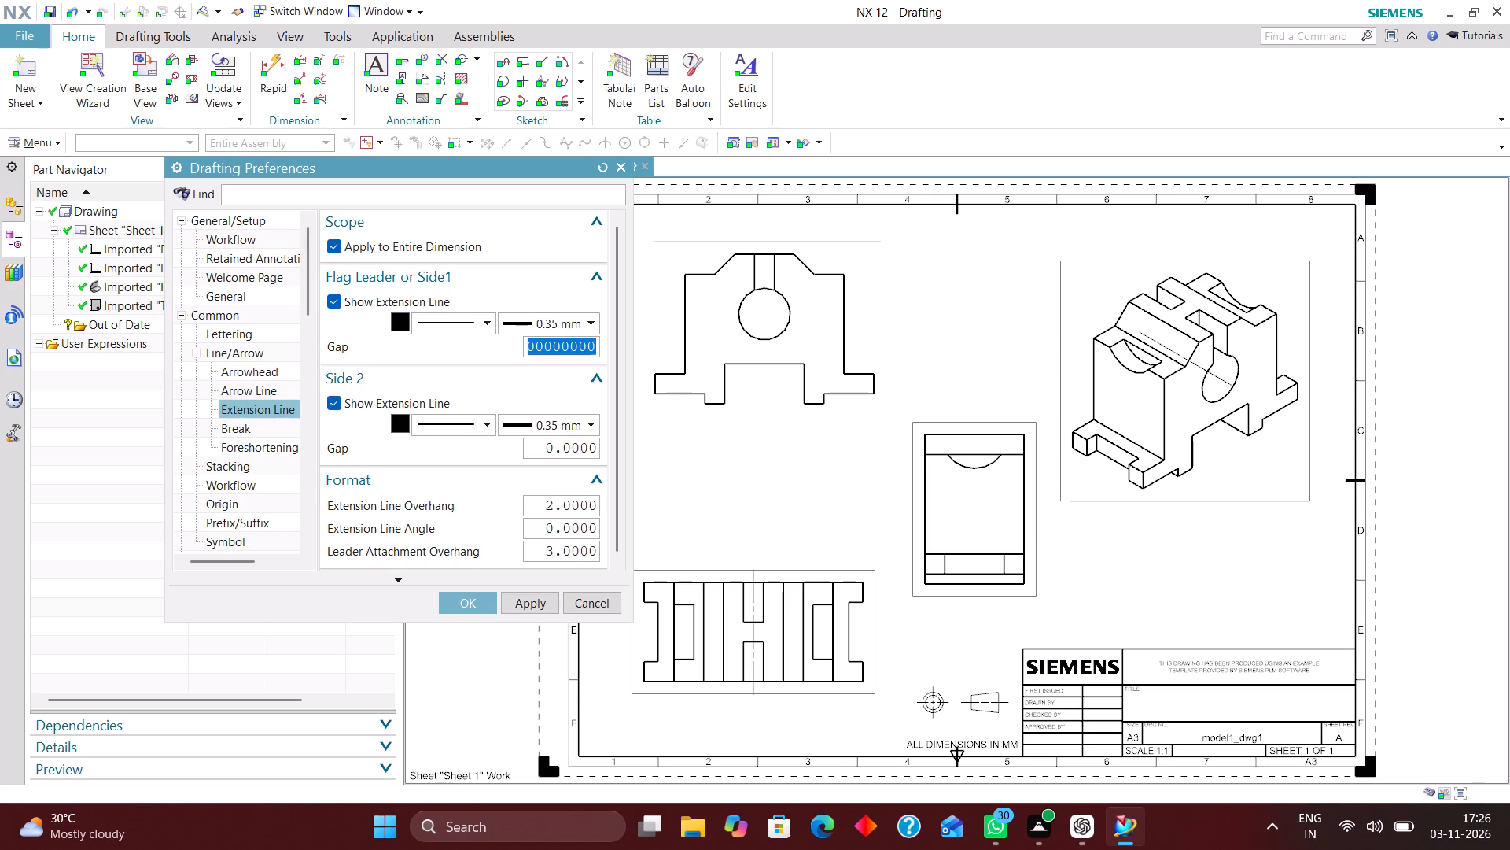
key(2)
key(Return)
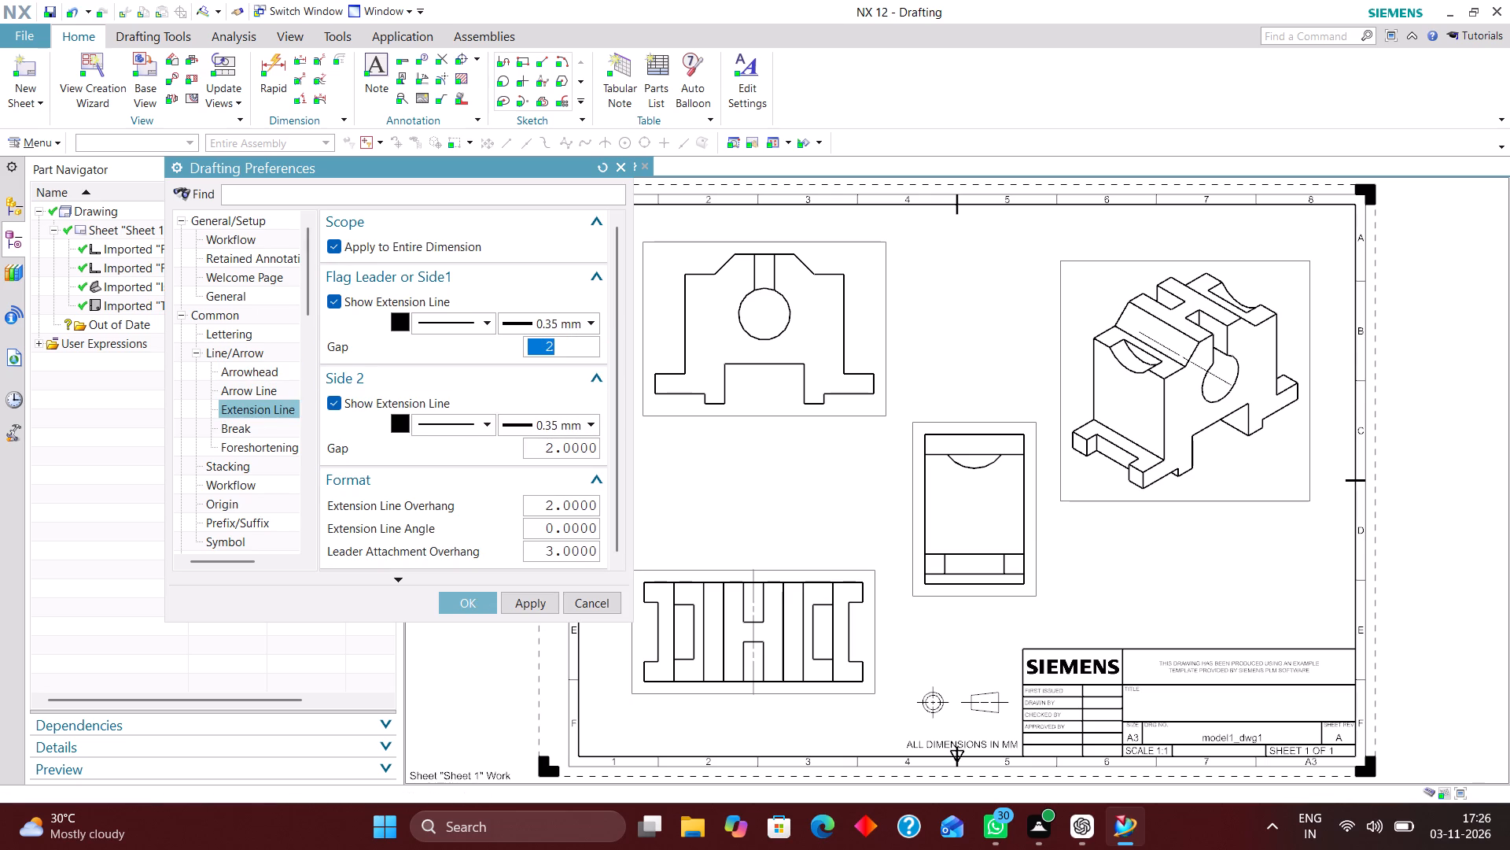
Set the dimension text's decimal delimiter to Period and apply the drafting preferences.
scroll(247, 398, down, 9)
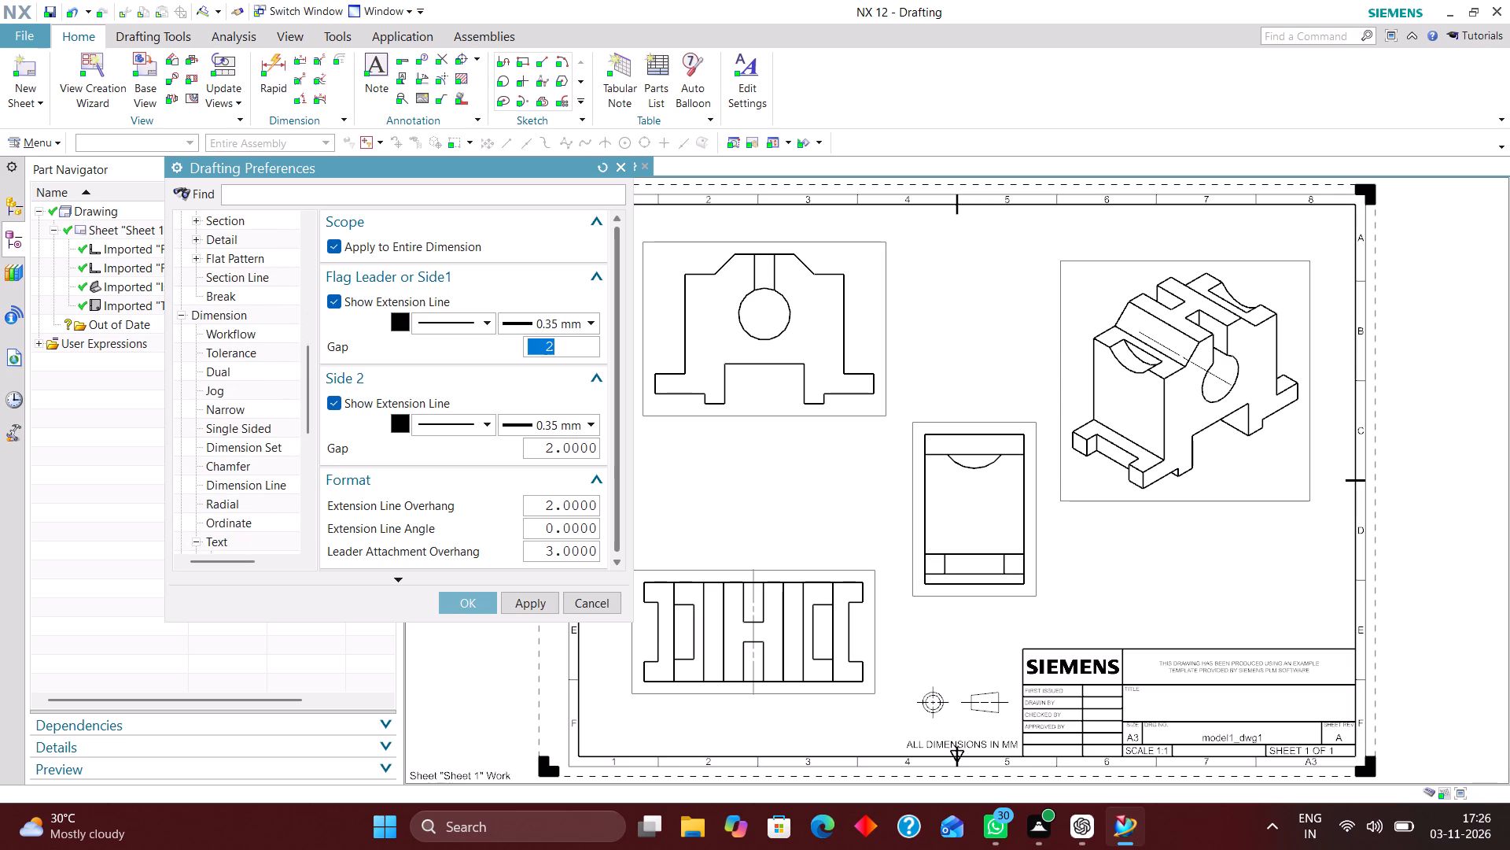
click(256, 504)
click(523, 316)
click(524, 331)
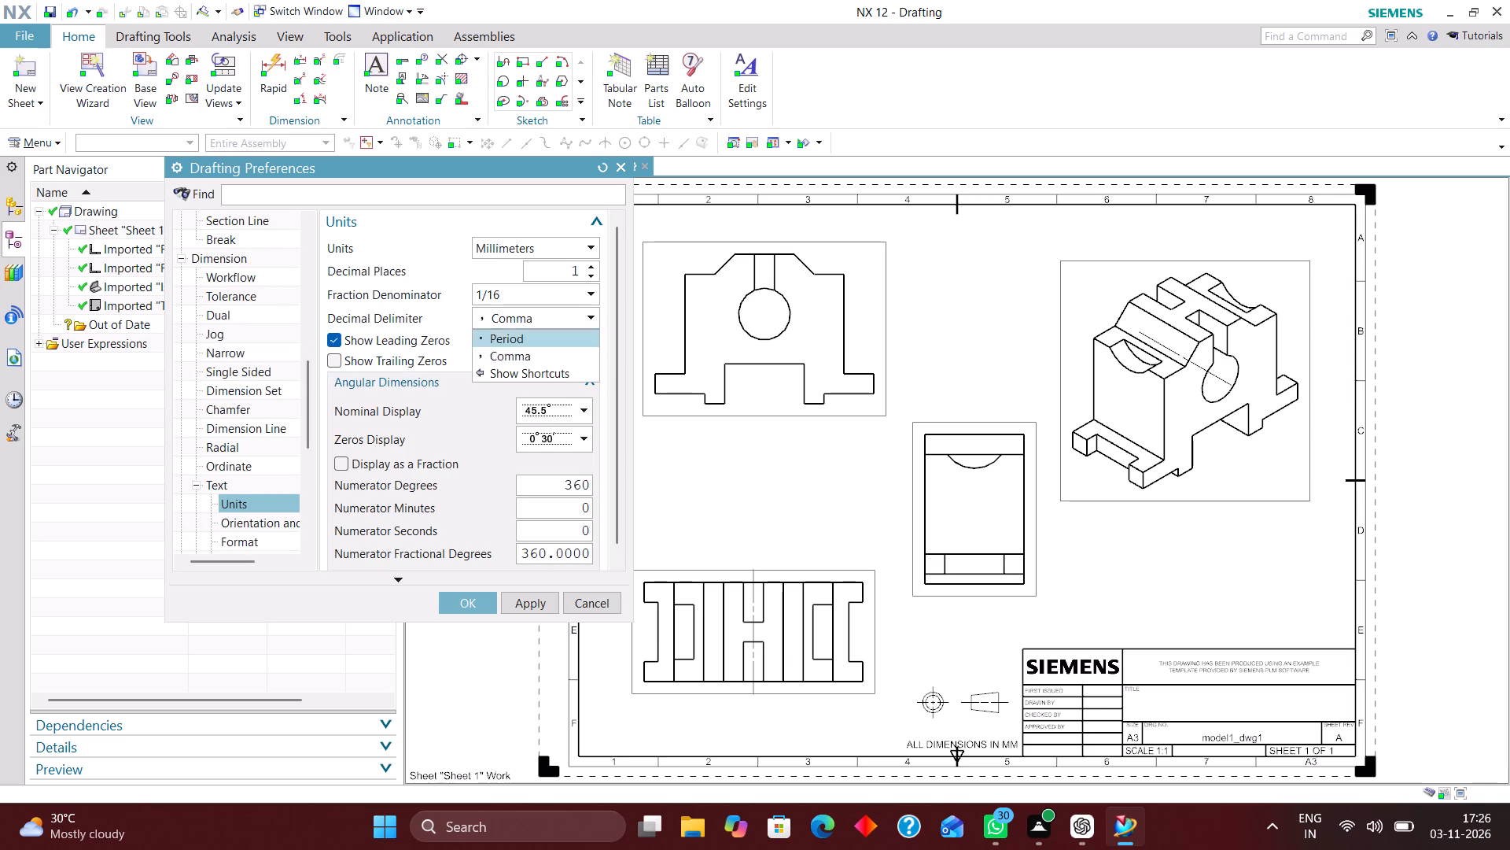
click(479, 599)
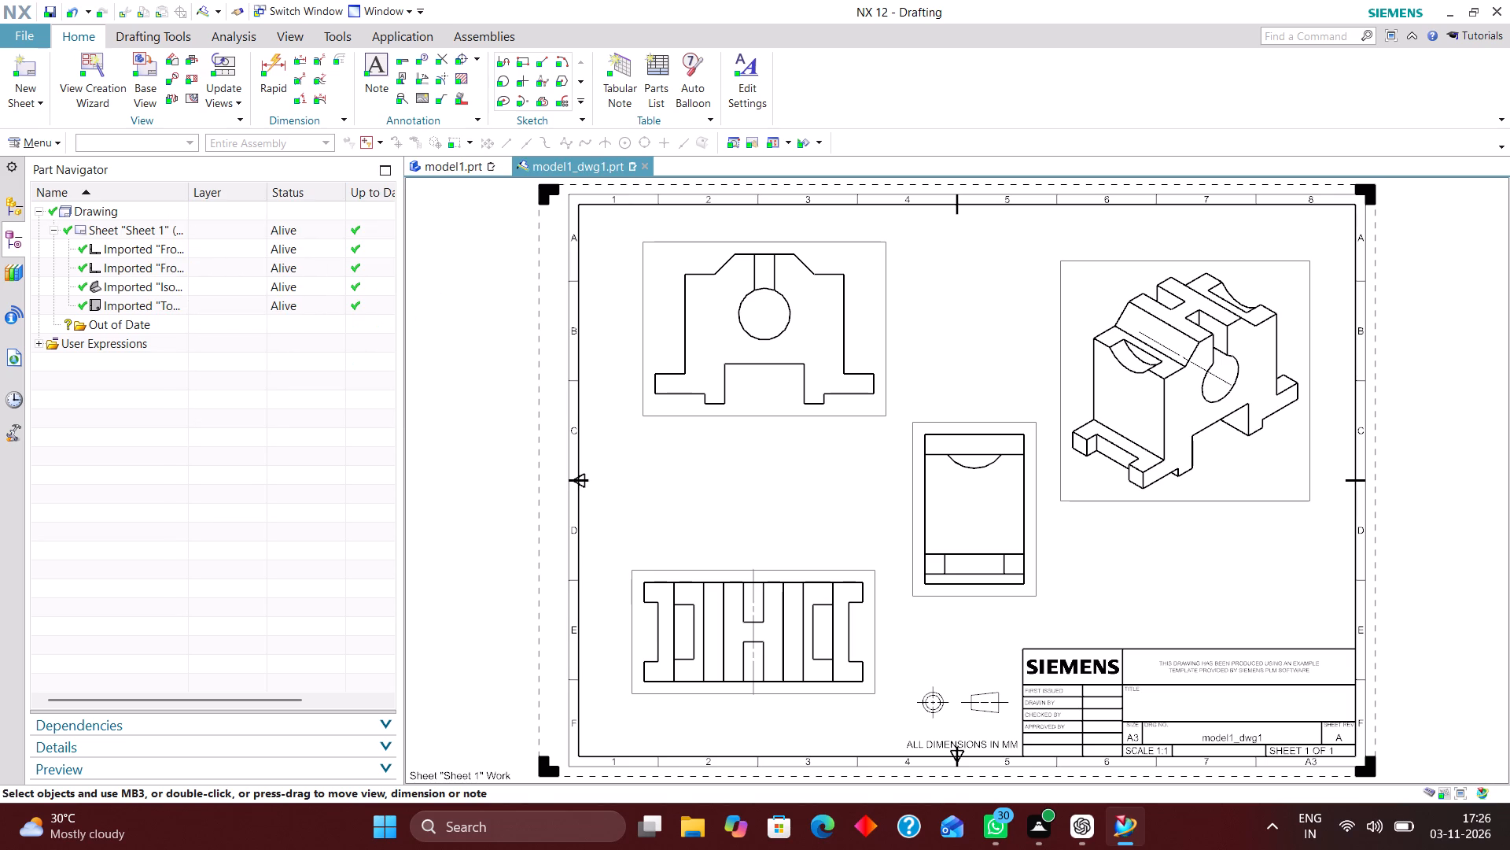
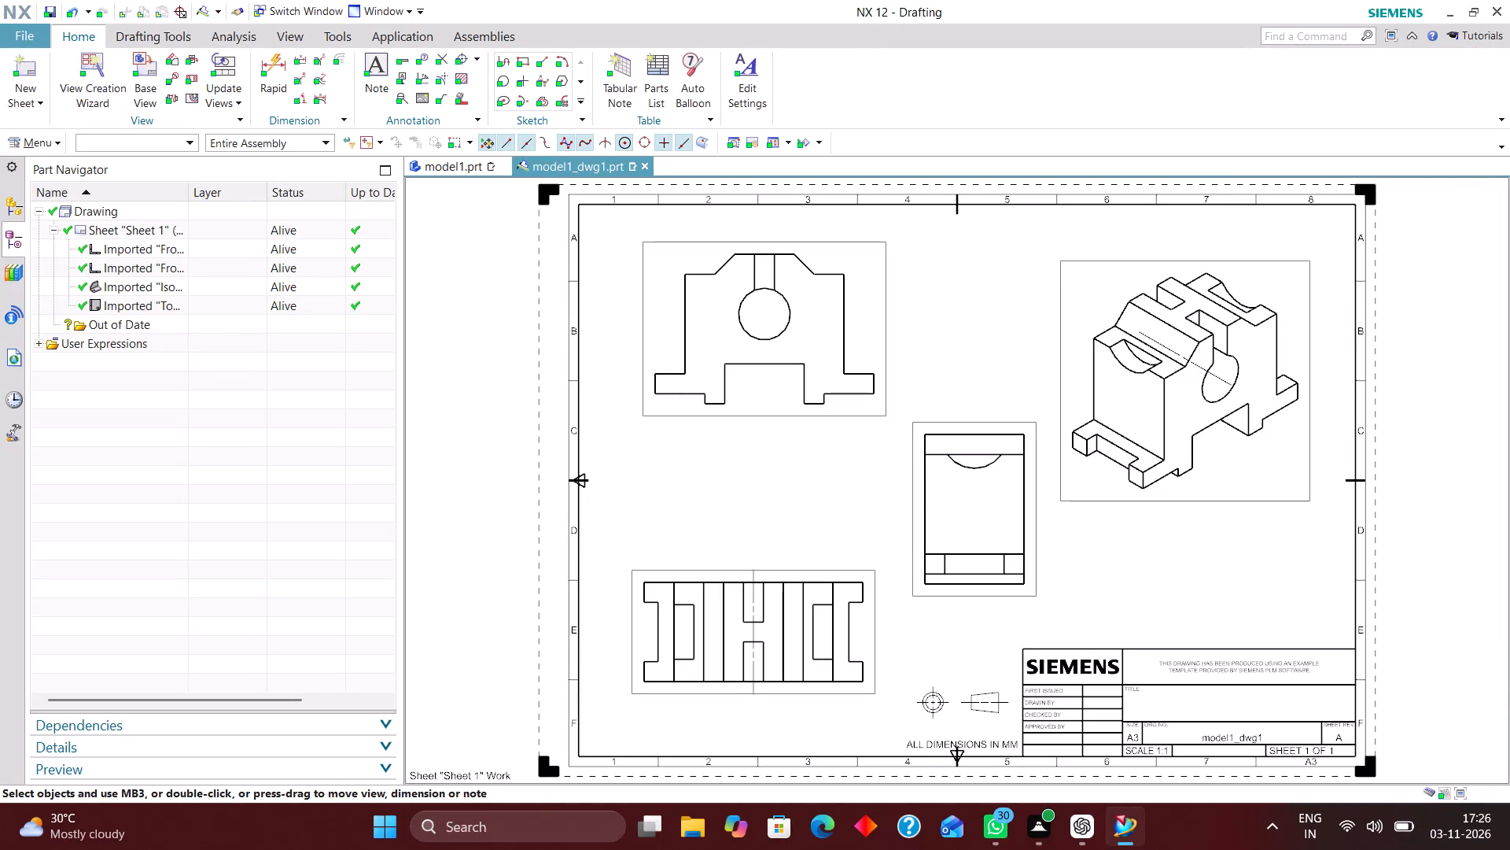
Add a rapid dimension for the overall base width of the front view, placed below the view.
click(275, 59)
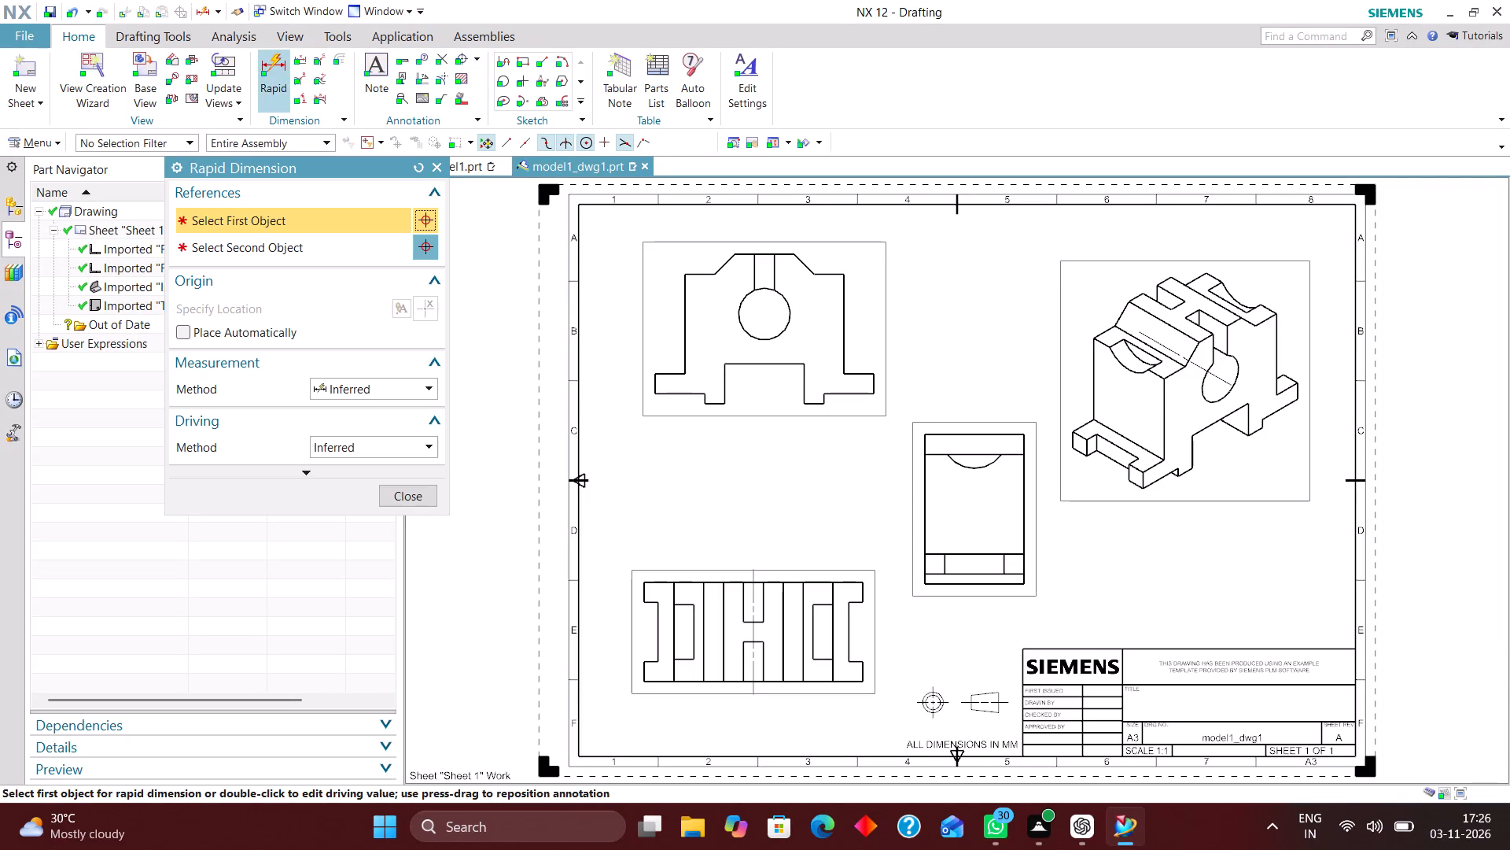
scroll(708, 448, up, 2)
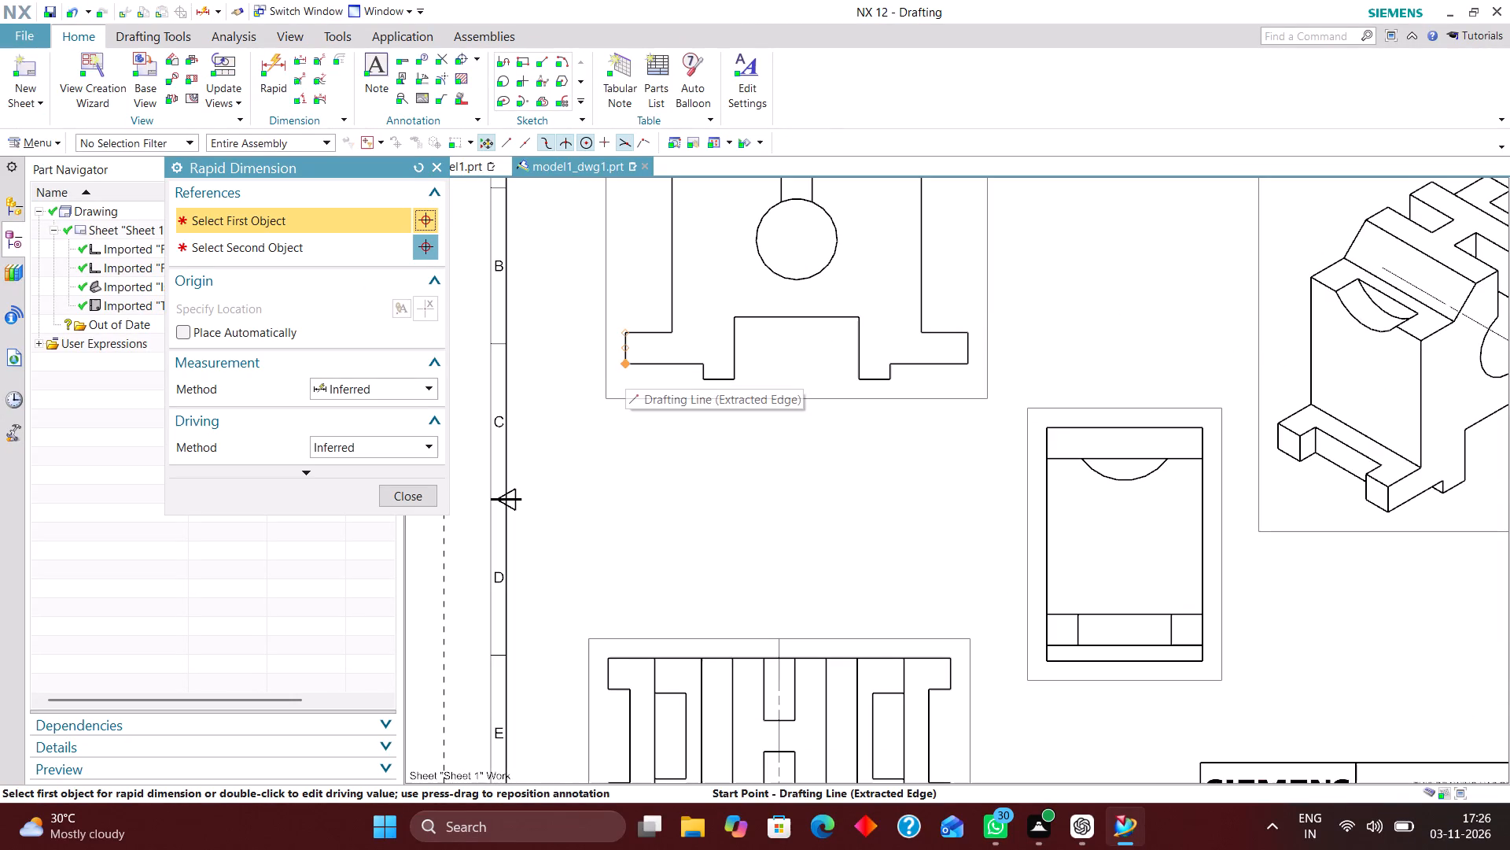
click(625, 368)
click(970, 366)
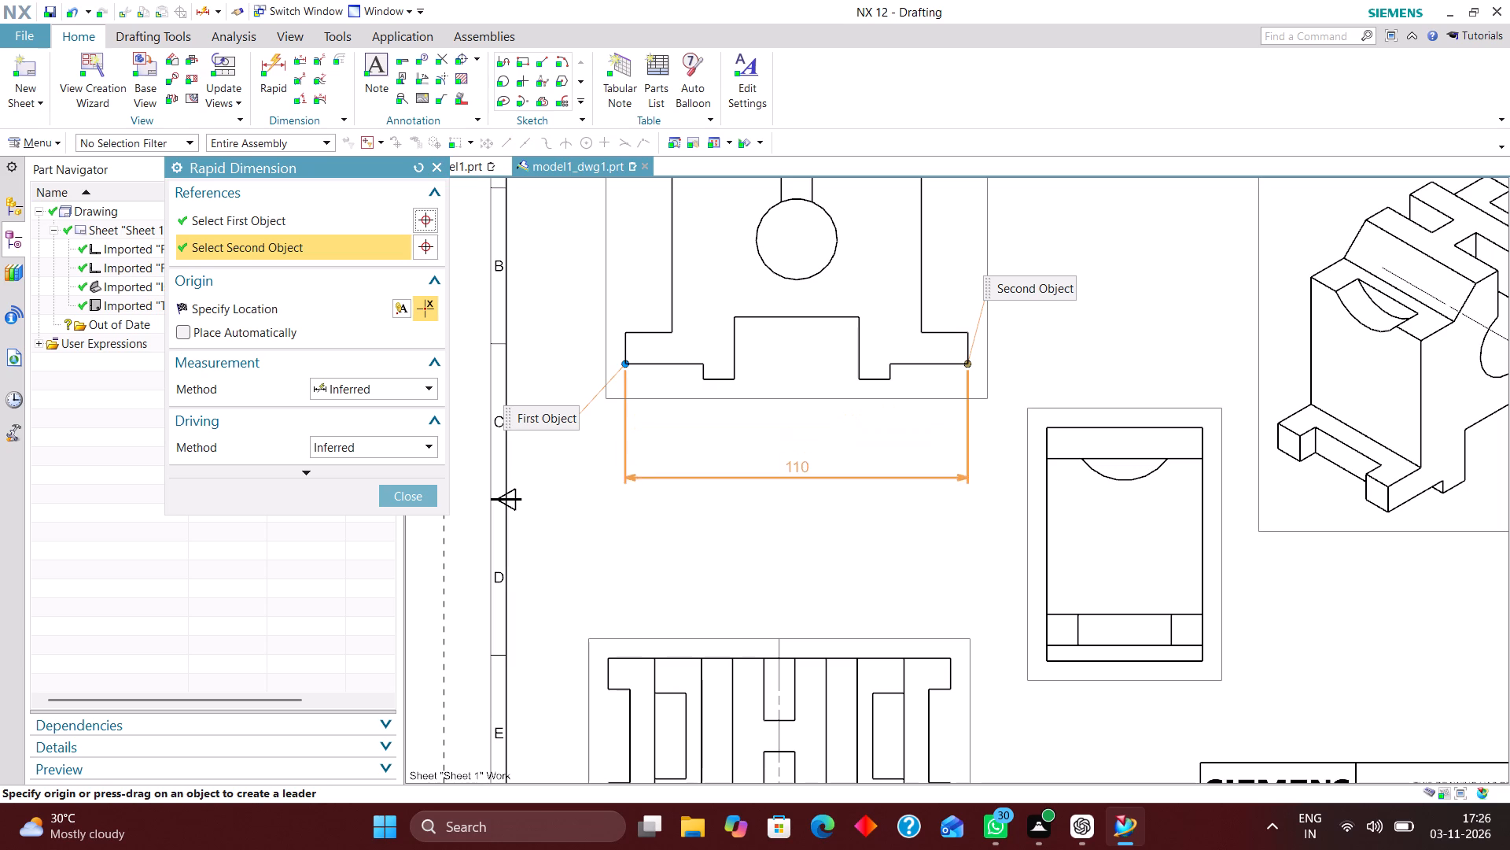
click(794, 485)
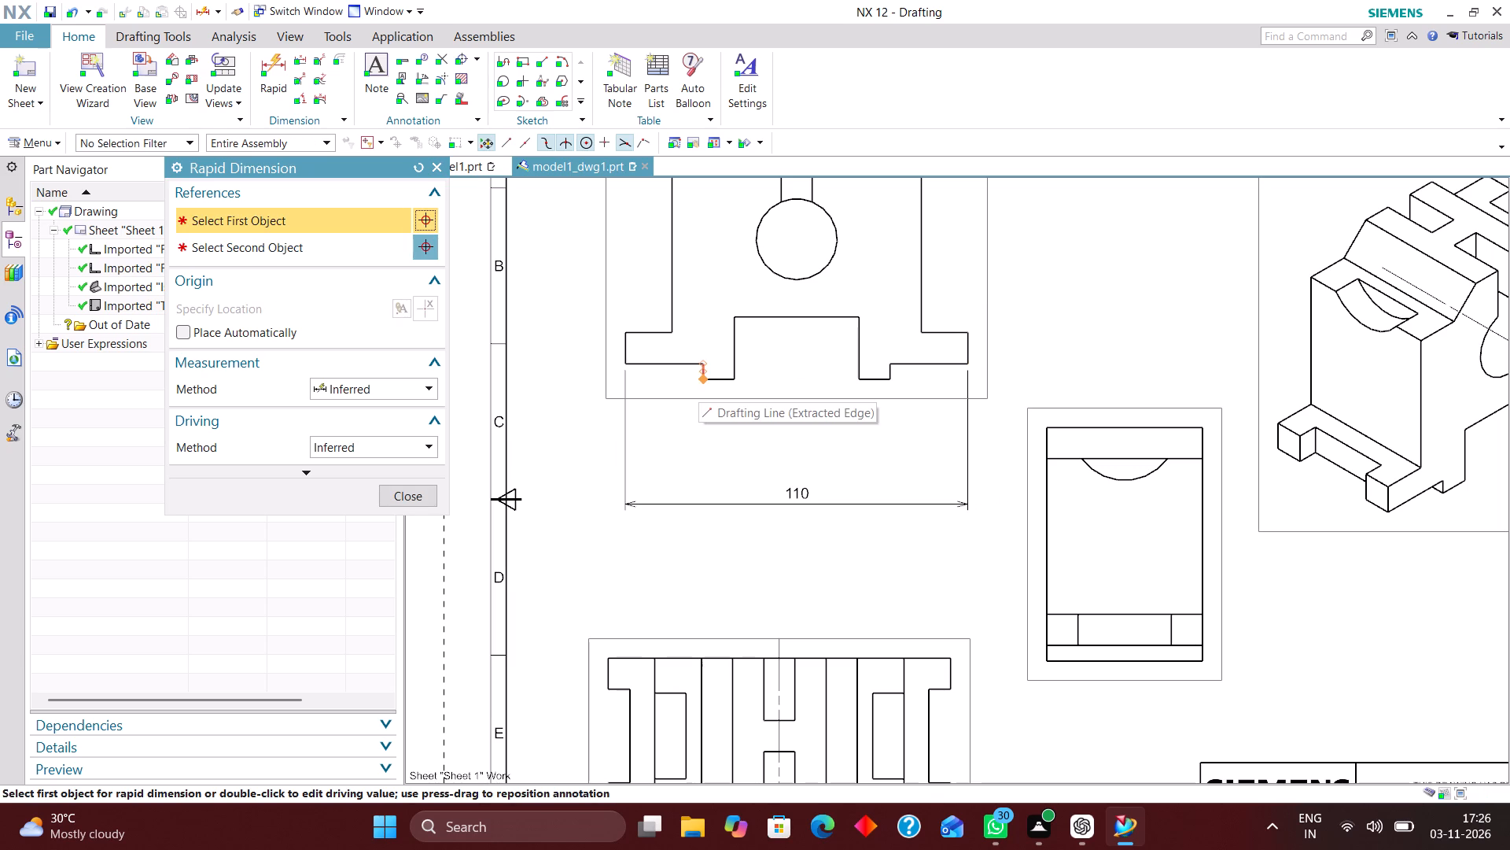
Dimension the left flange underside, central bottom slot and right flange underside widths in a row above the overall width dimension.
click(623, 367)
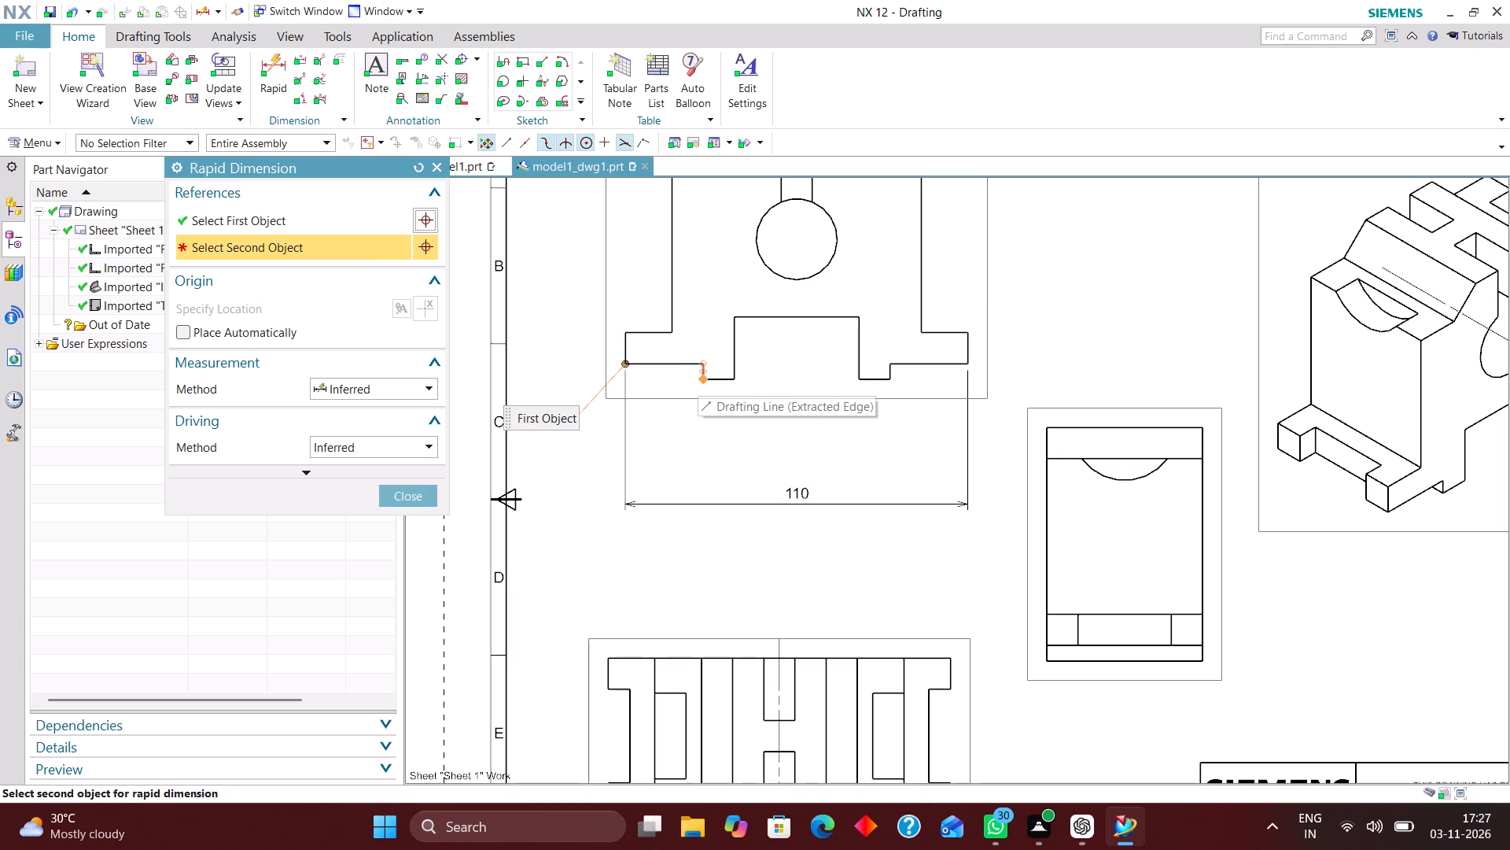
click(698, 377)
click(672, 442)
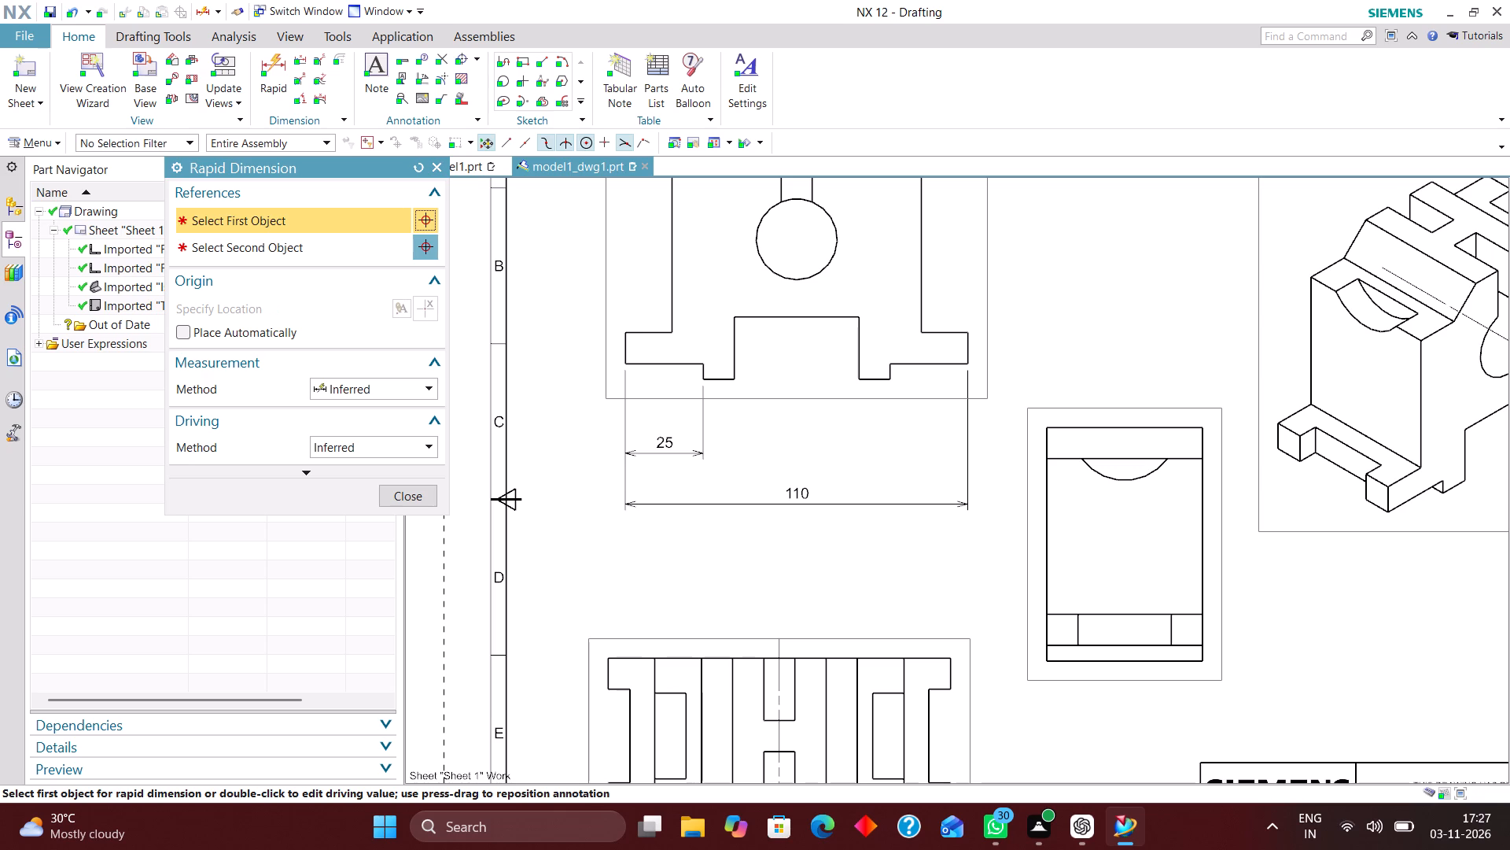
scroll(746, 390, up, 1)
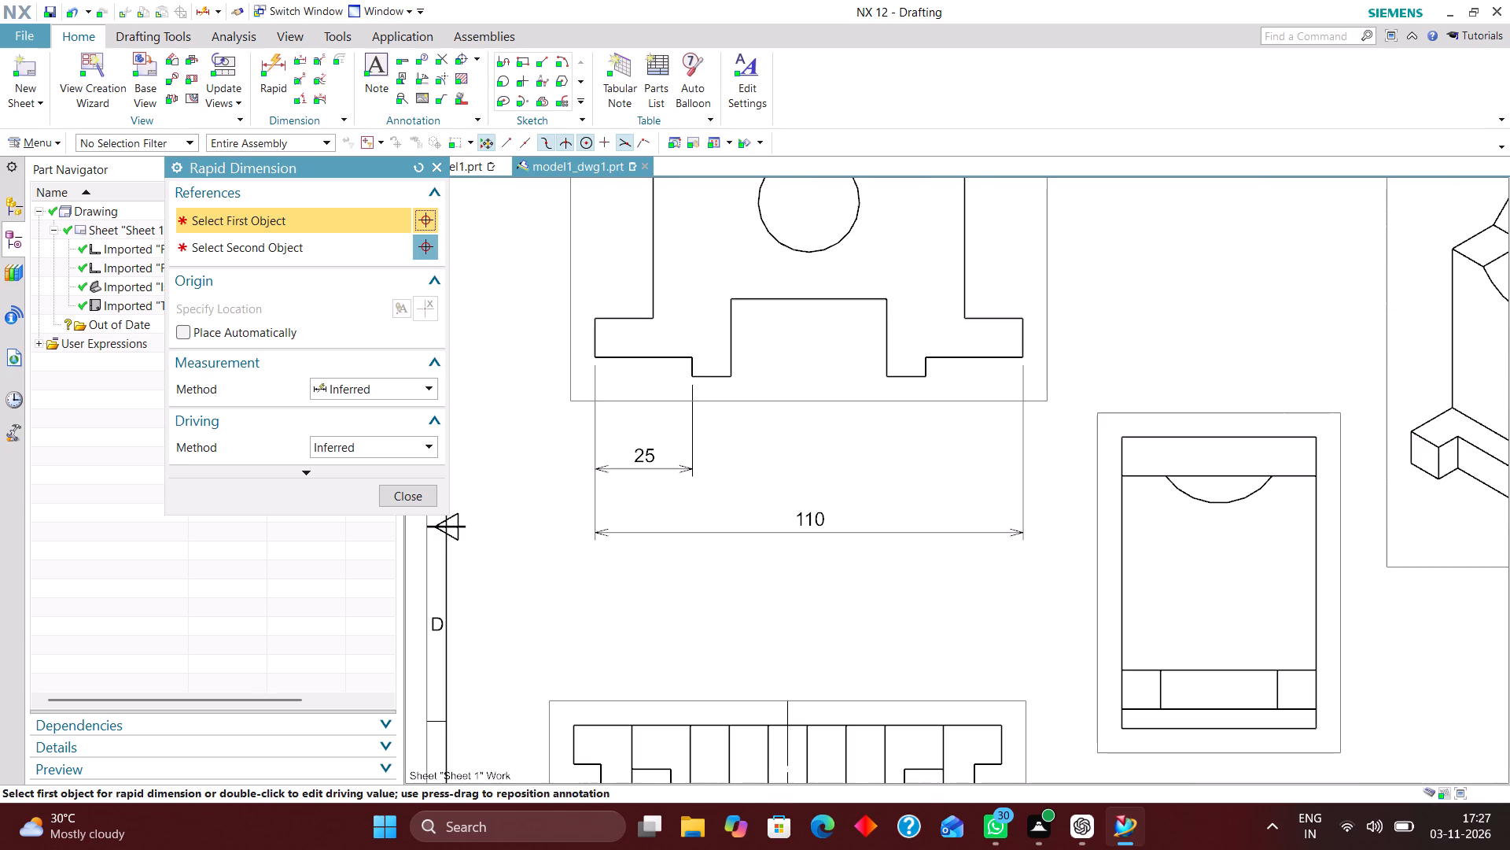
click(732, 377)
click(888, 379)
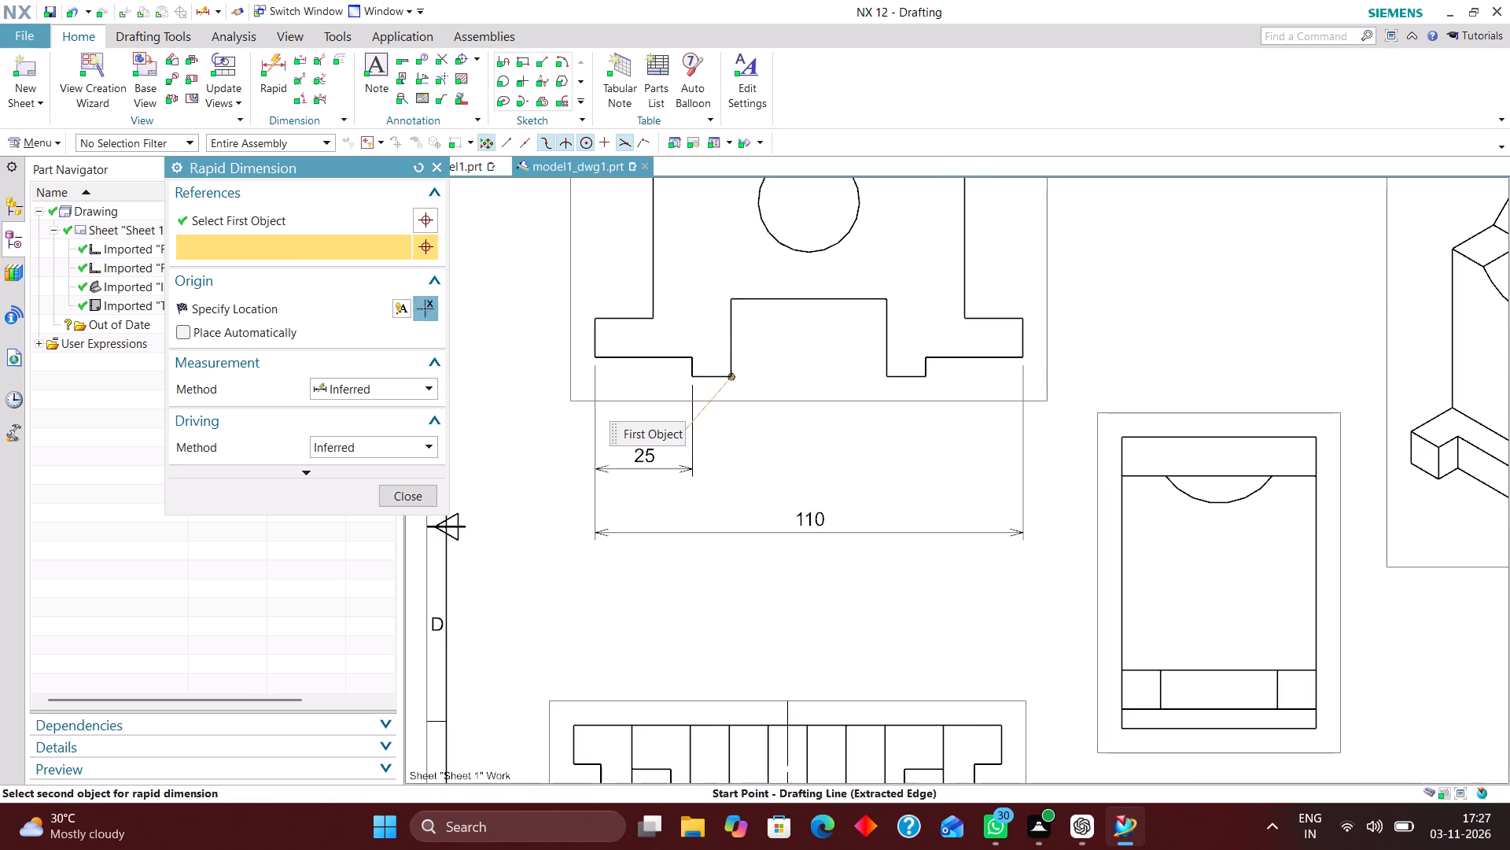
click(808, 455)
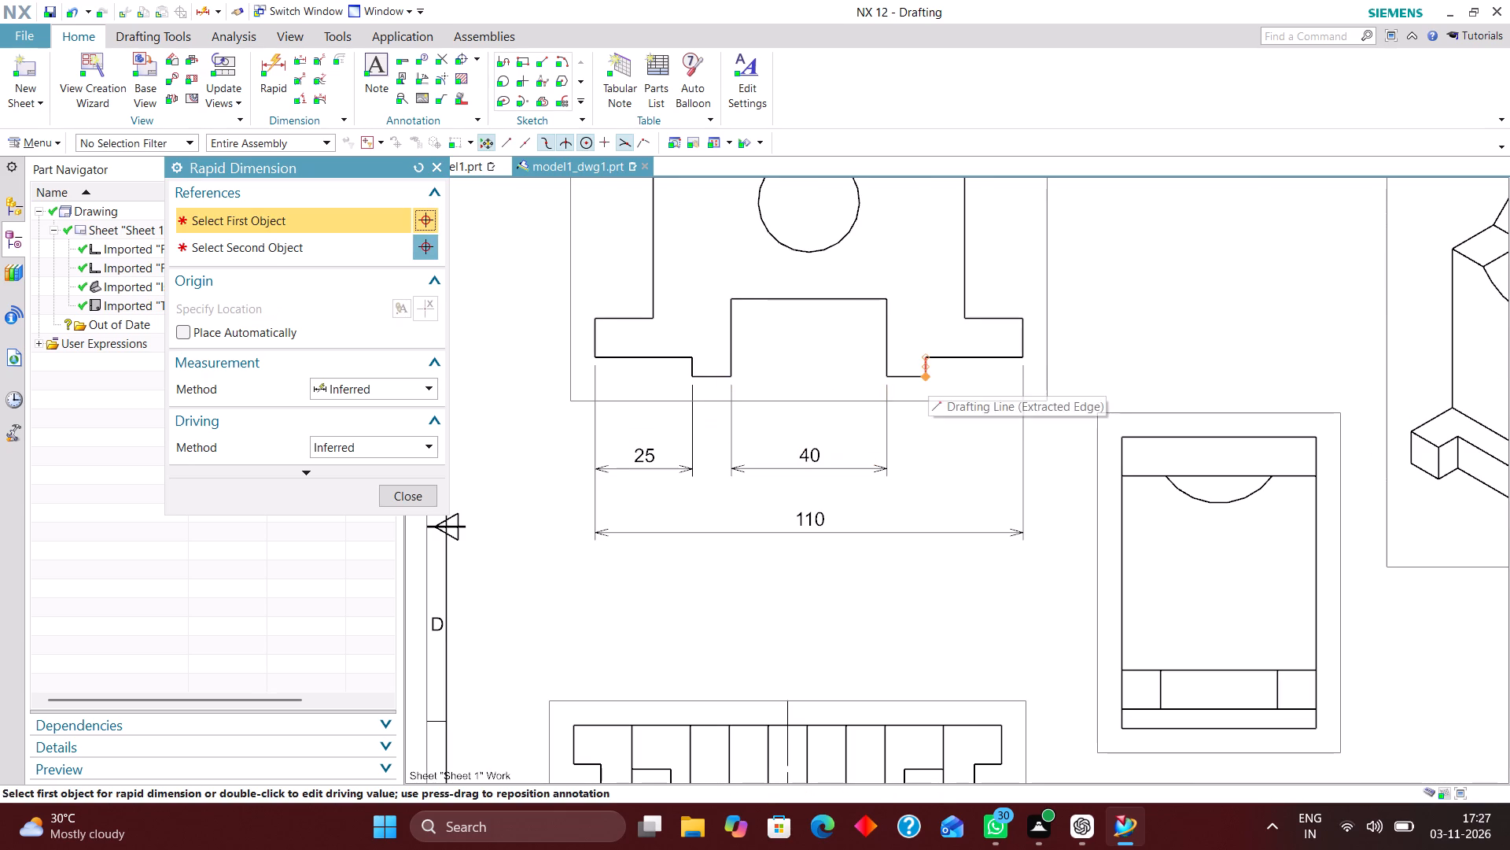
click(928, 375)
click(1024, 361)
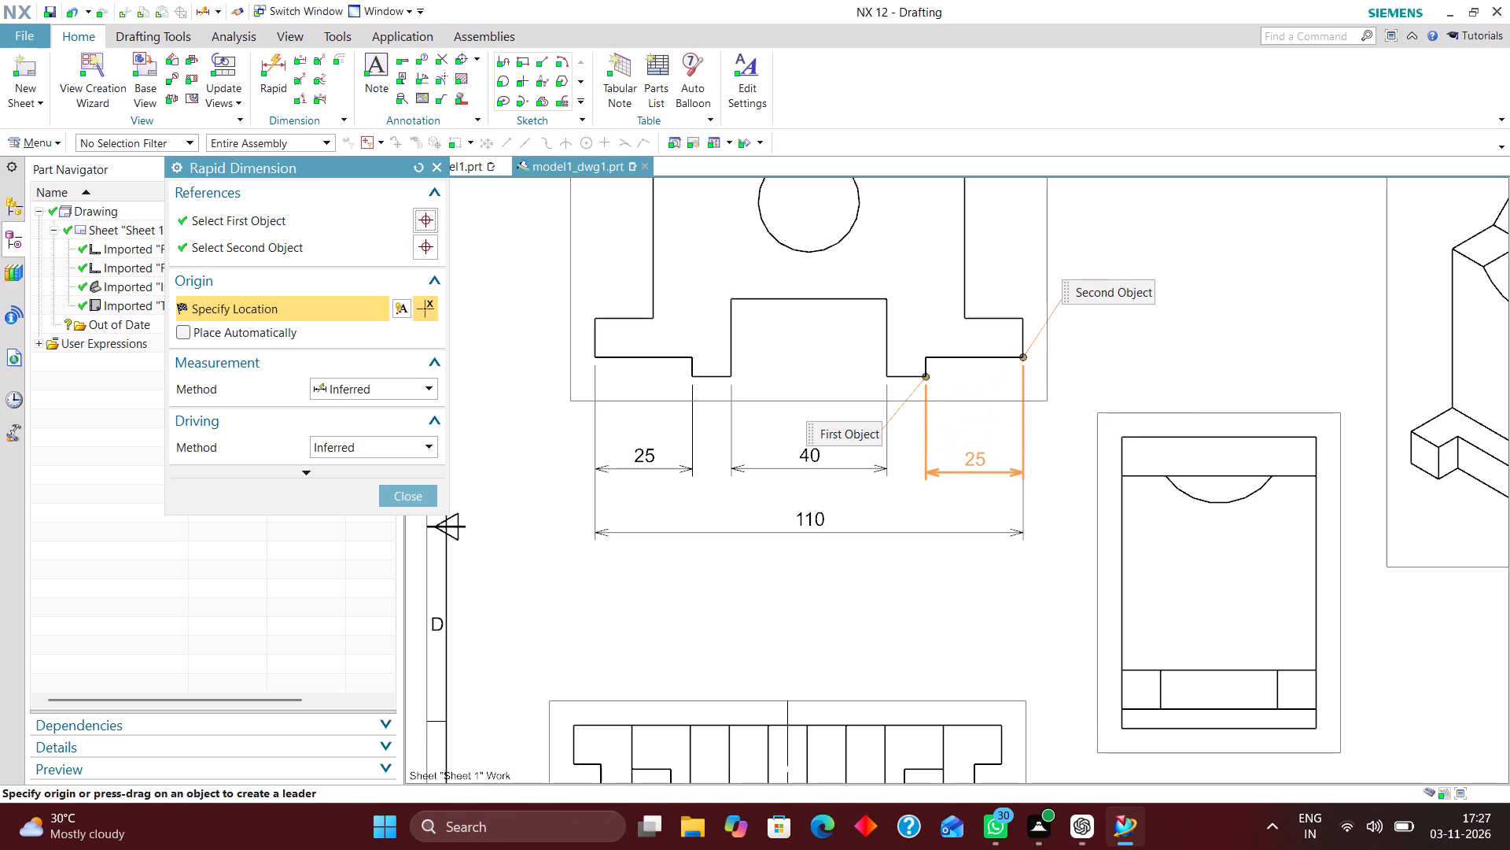
click(978, 457)
Dimension the right flange's thickness and the left foot's height vertically, placing each outside its side of the front view.
scroll(875, 563, down, 1)
scroll(1000, 371, up, 2)
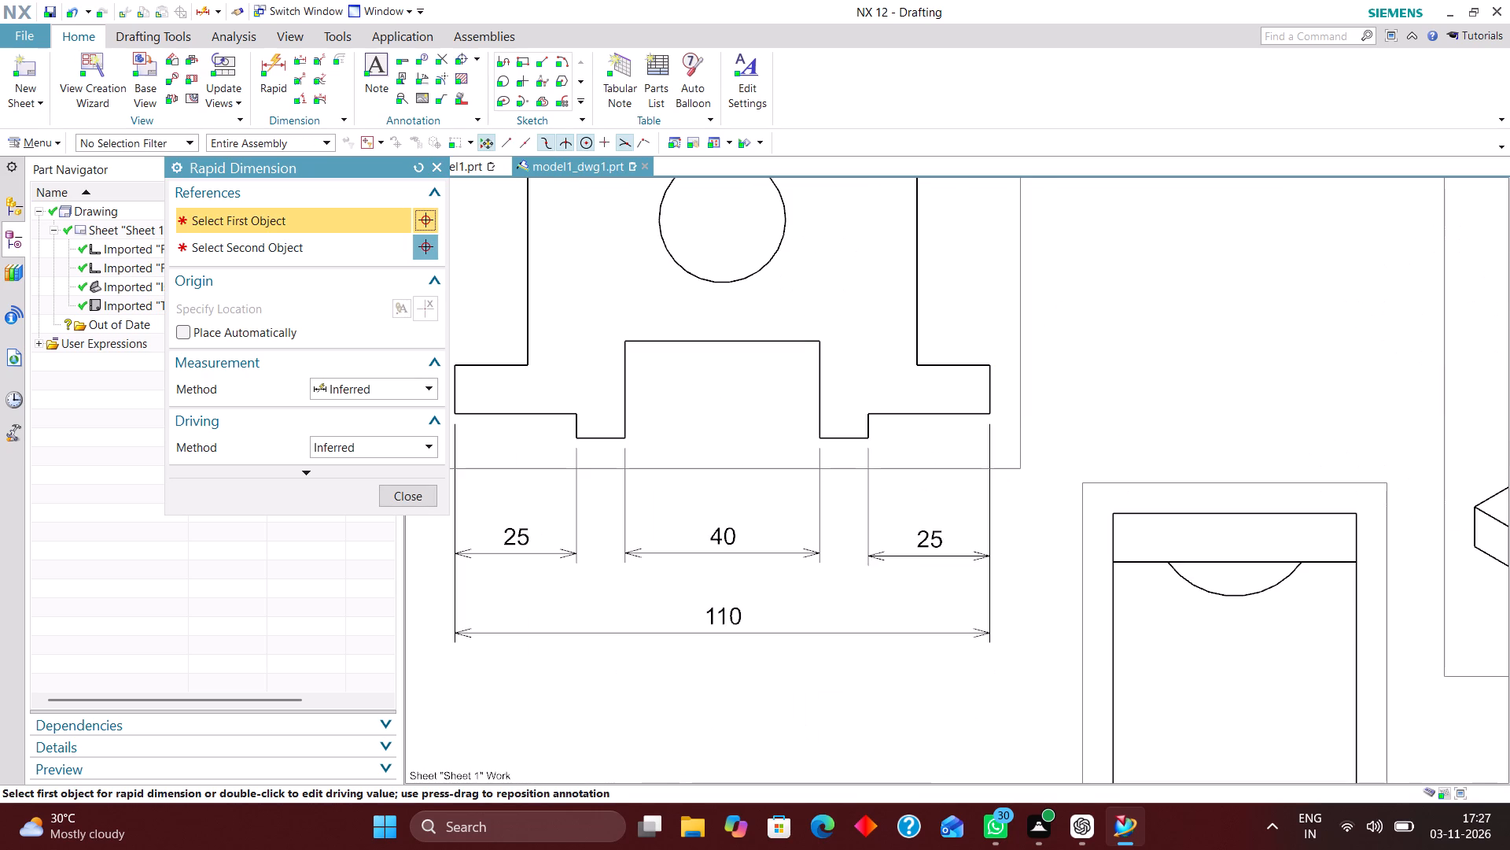
click(989, 409)
click(992, 361)
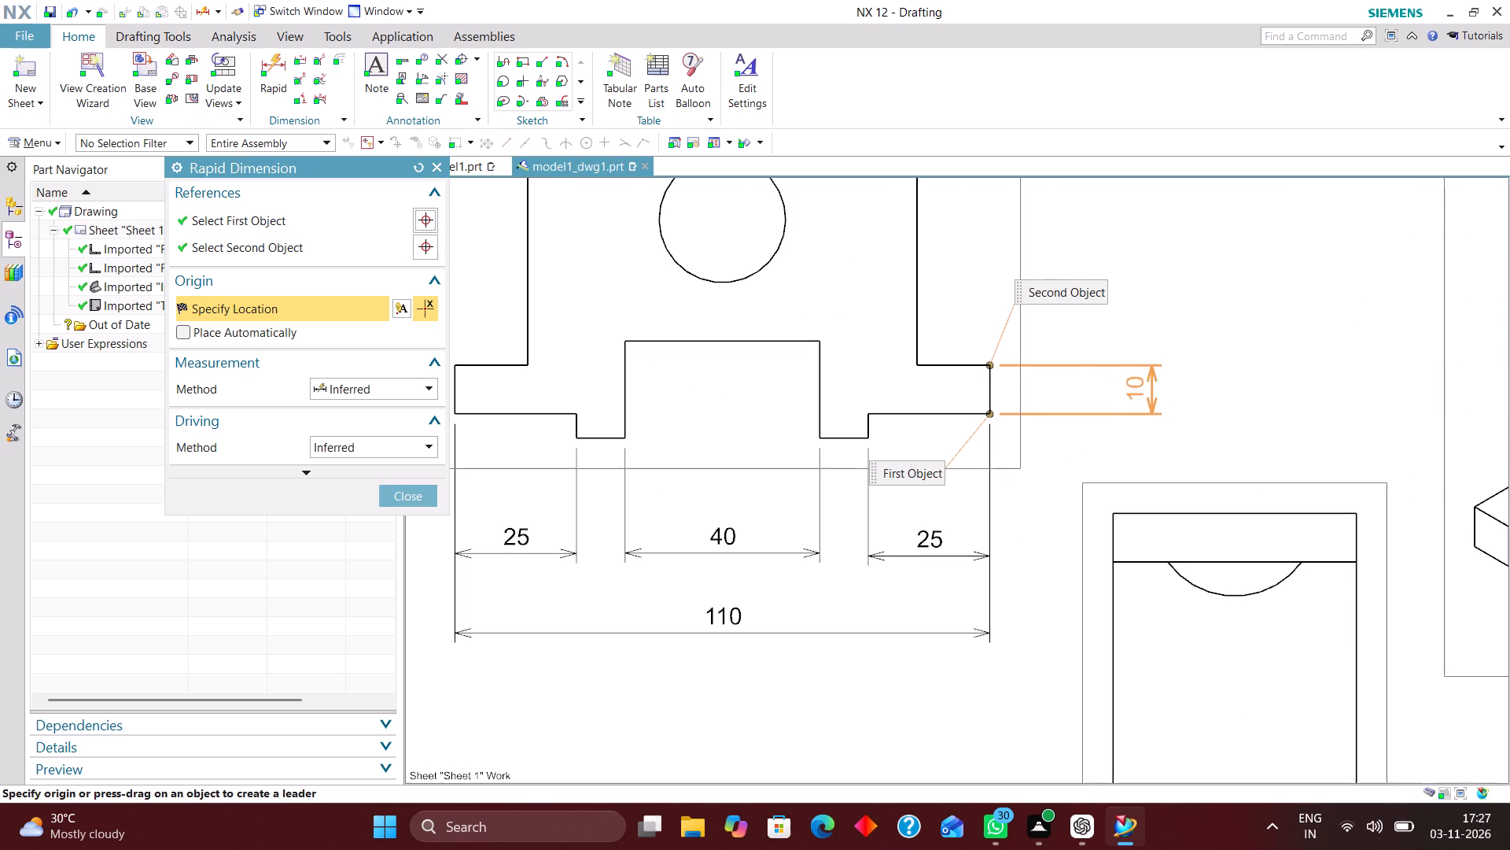
click(1095, 386)
scroll(1227, 443, down, 2)
scroll(802, 446, up, 3)
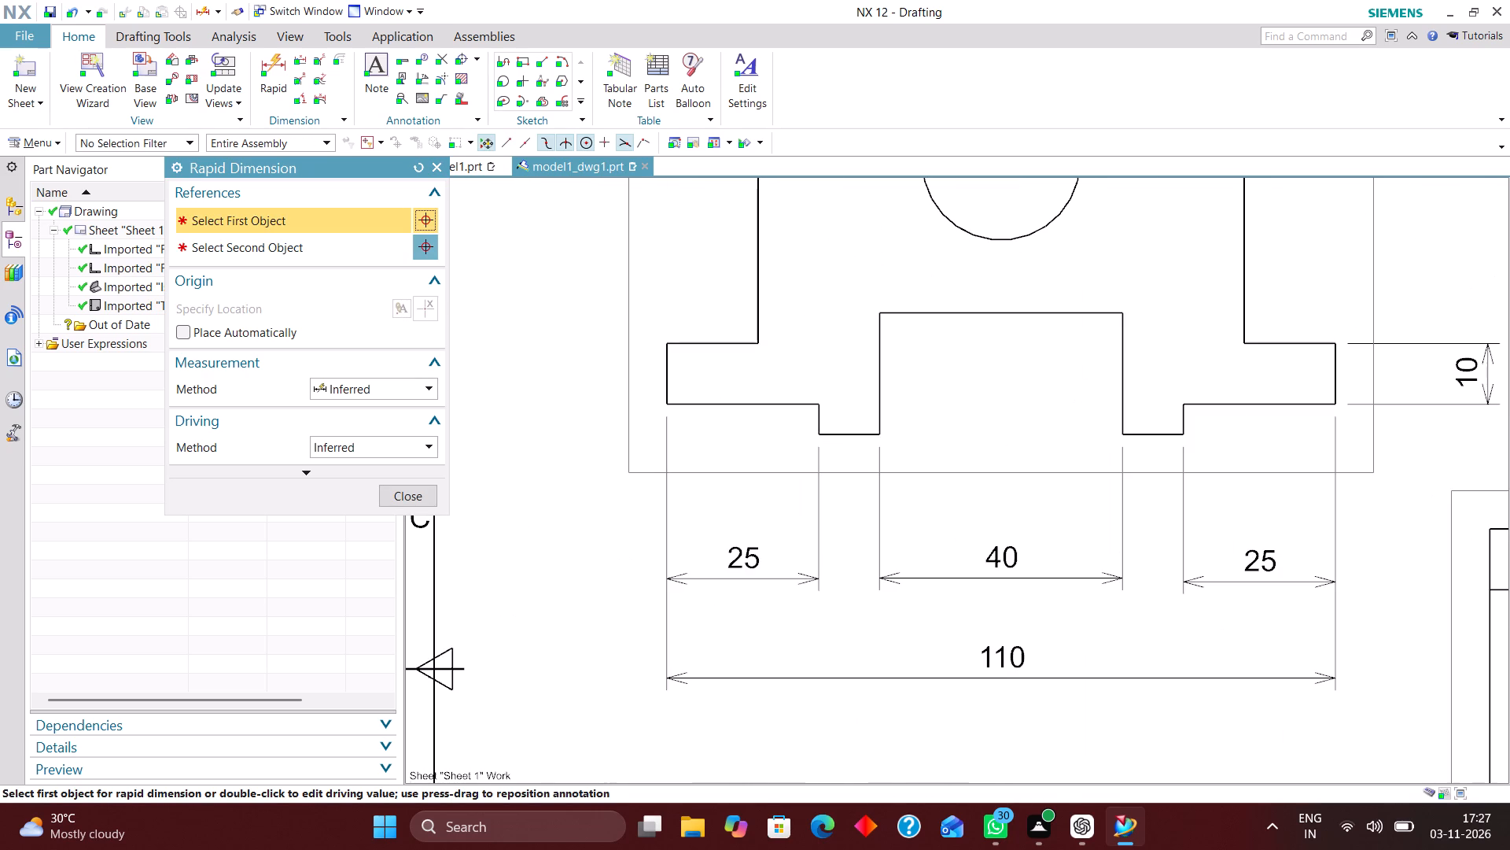
click(819, 432)
click(816, 401)
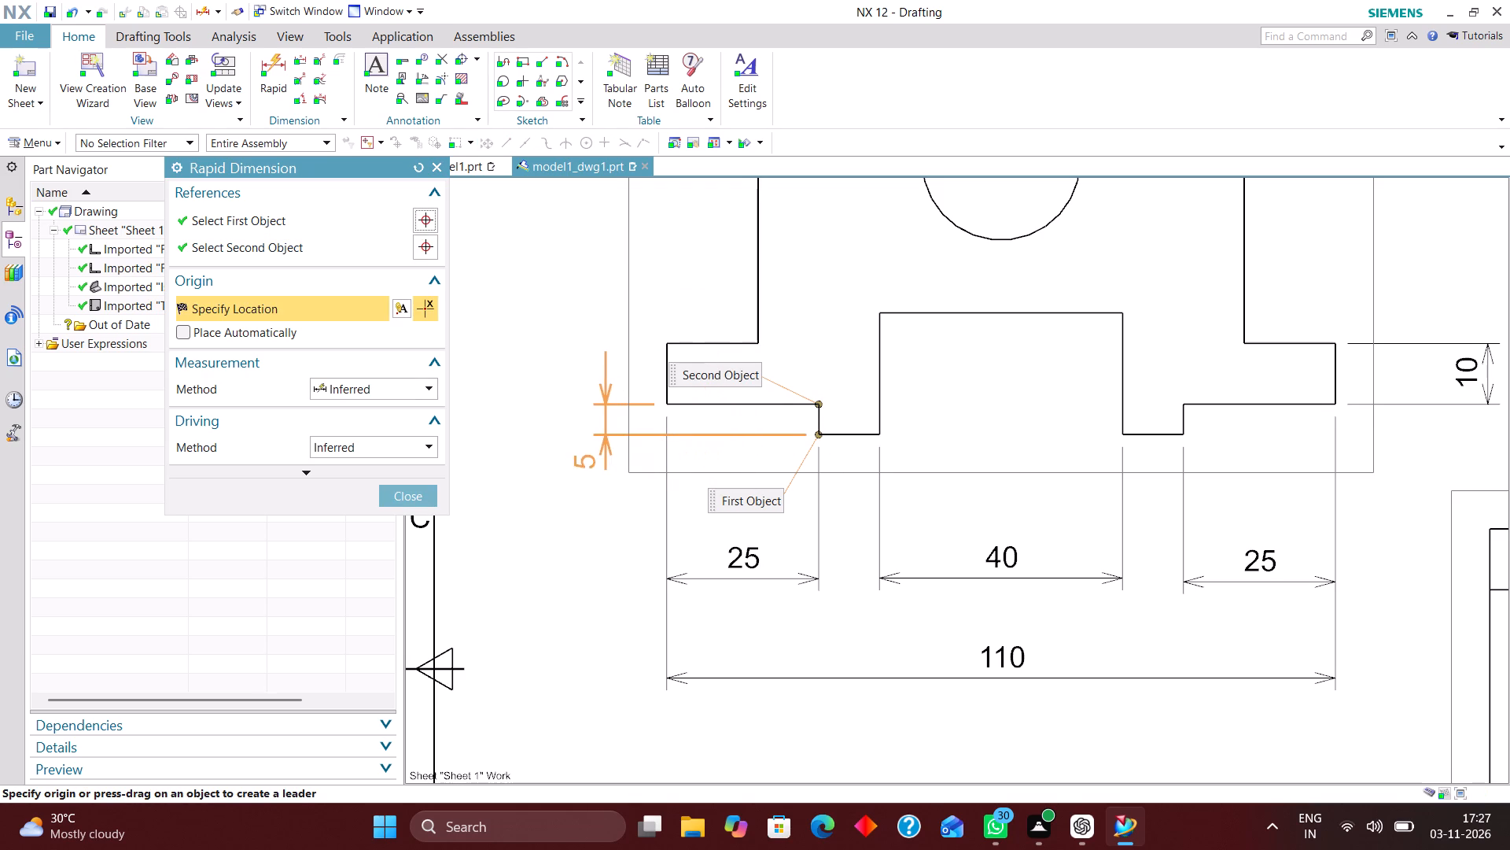
click(570, 508)
Dimension the width of the left flange's upper ledge in the front view, placed above the ledge.
scroll(634, 565, down, 1)
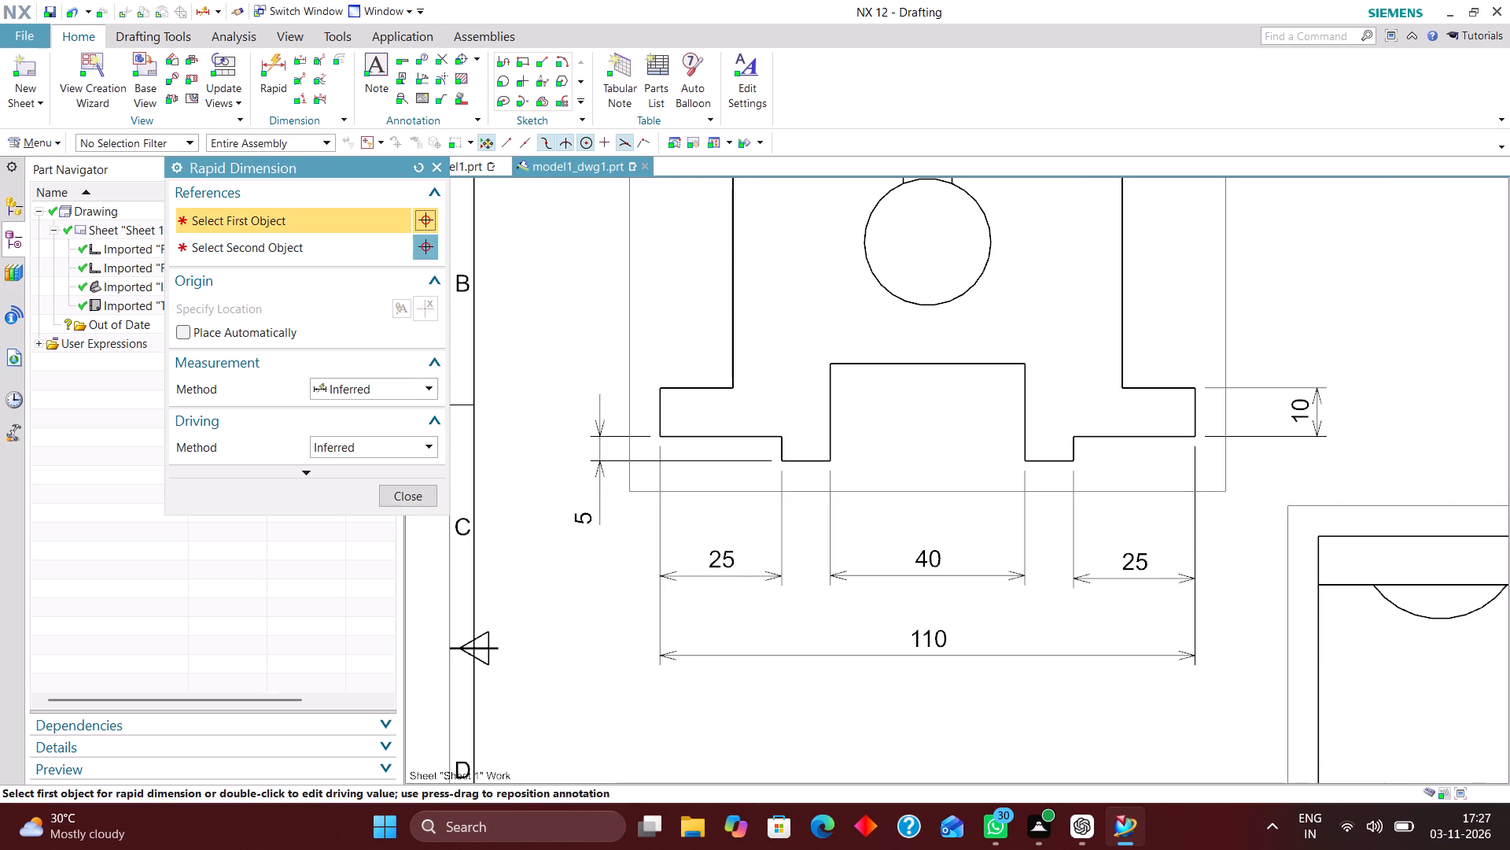
scroll(668, 432, down, 1)
scroll(673, 384, up, 3)
click(648, 400)
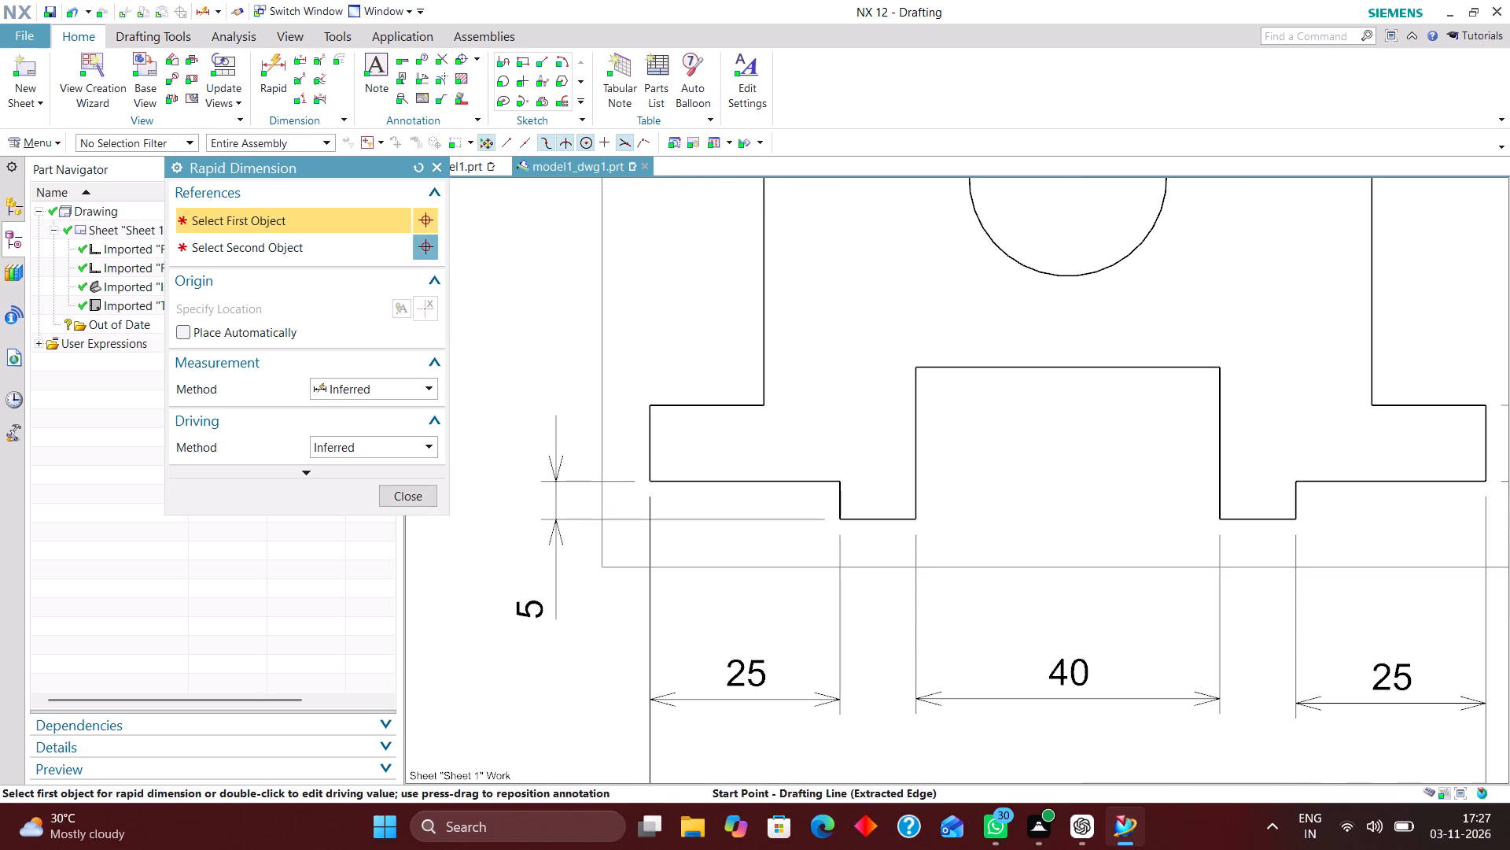
click(764, 405)
click(705, 223)
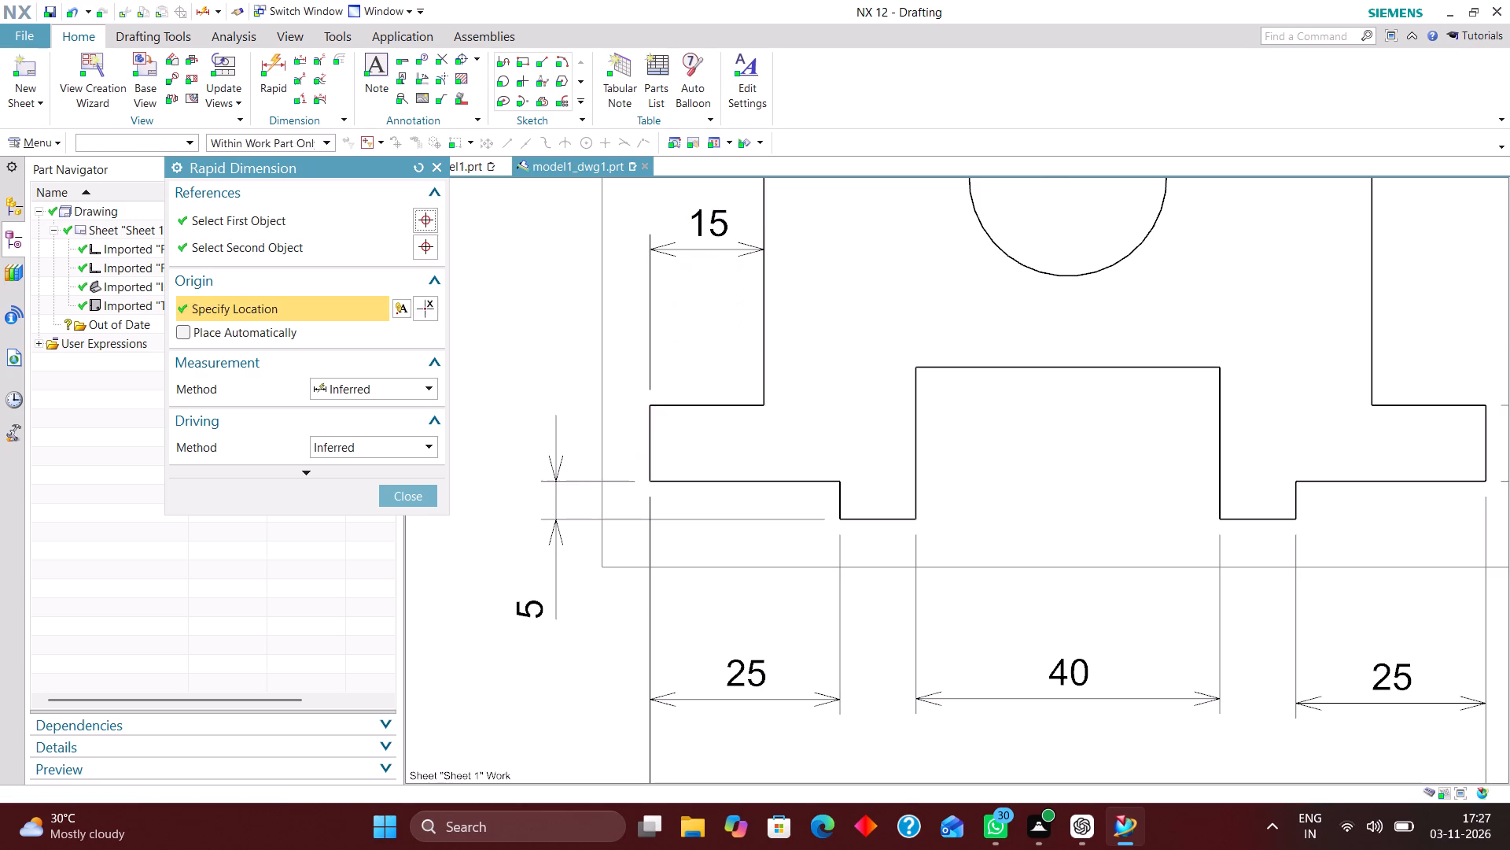
Dimension the height of the front view's central bottom slot, placing the dimension inside the slot.
scroll(702, 447, down, 3)
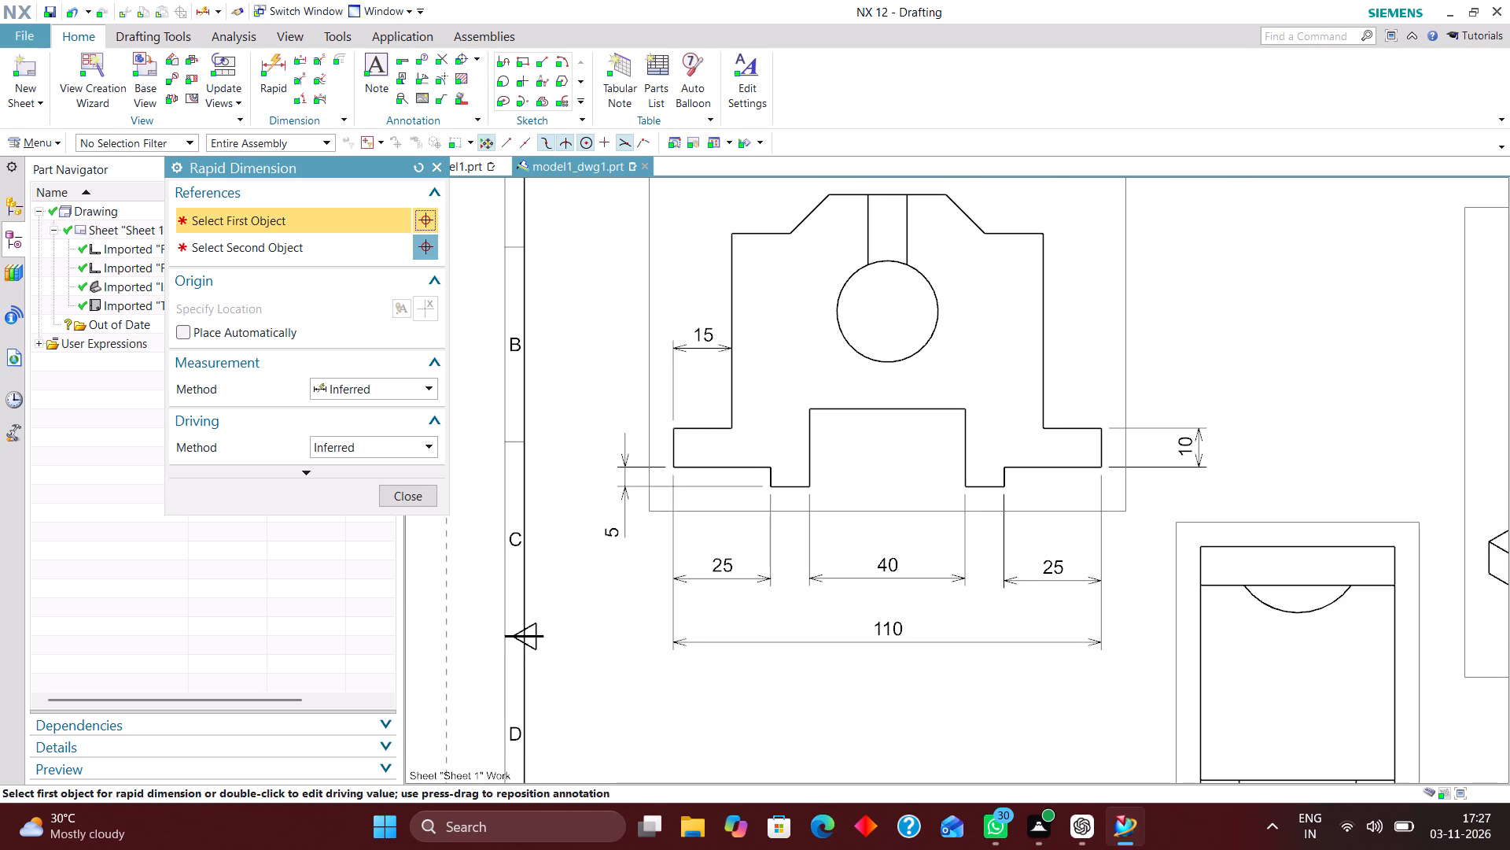
scroll(744, 523, down, 1)
scroll(813, 494, up, 2)
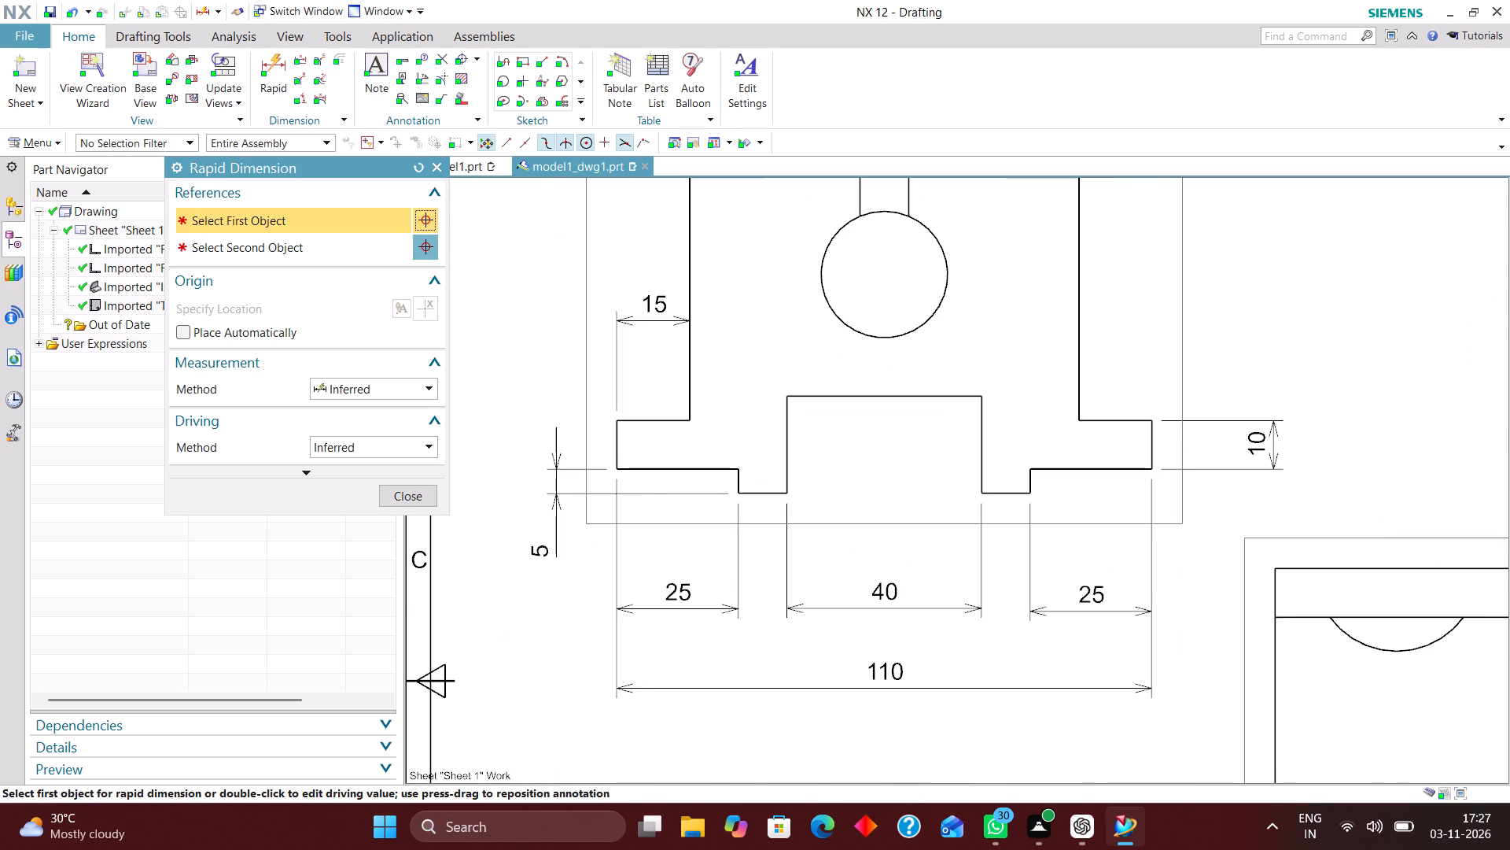
scroll(799, 449, down, 5)
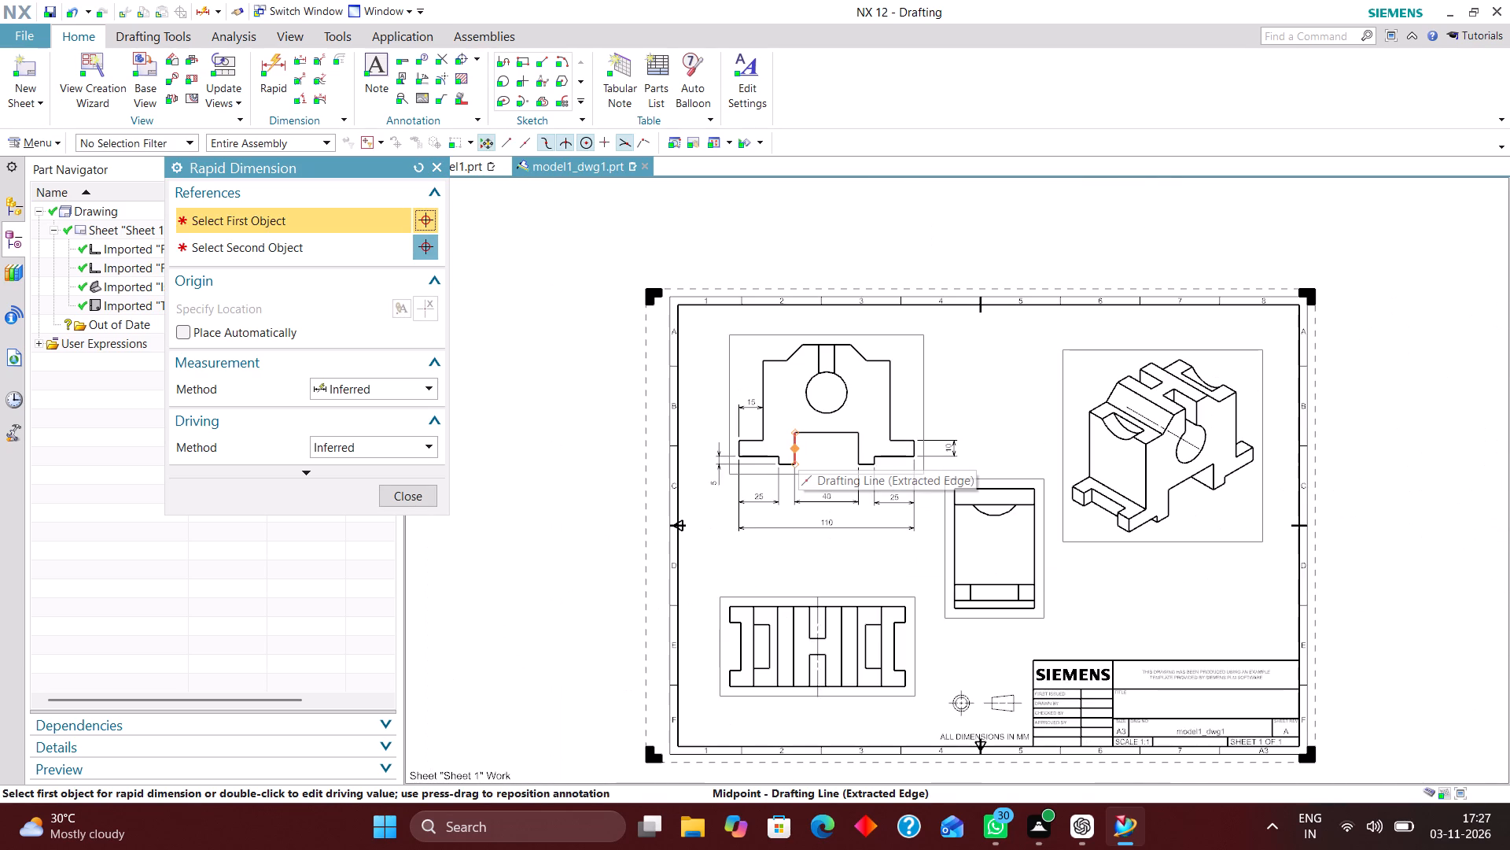
scroll(804, 461, down, 2)
scroll(784, 431, up, 4)
scroll(812, 503, up, 3)
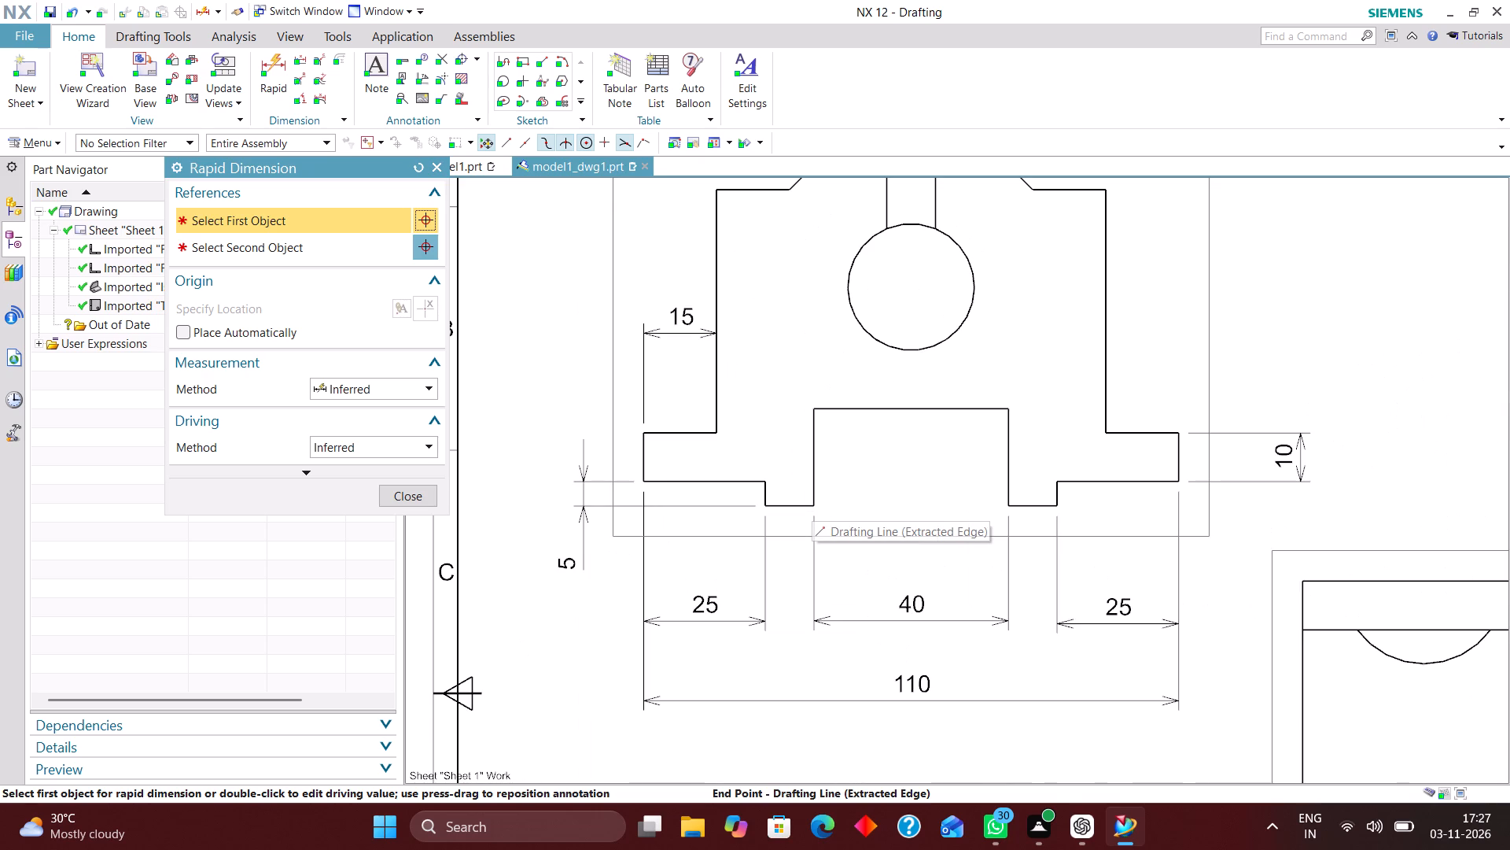
click(813, 503)
click(812, 408)
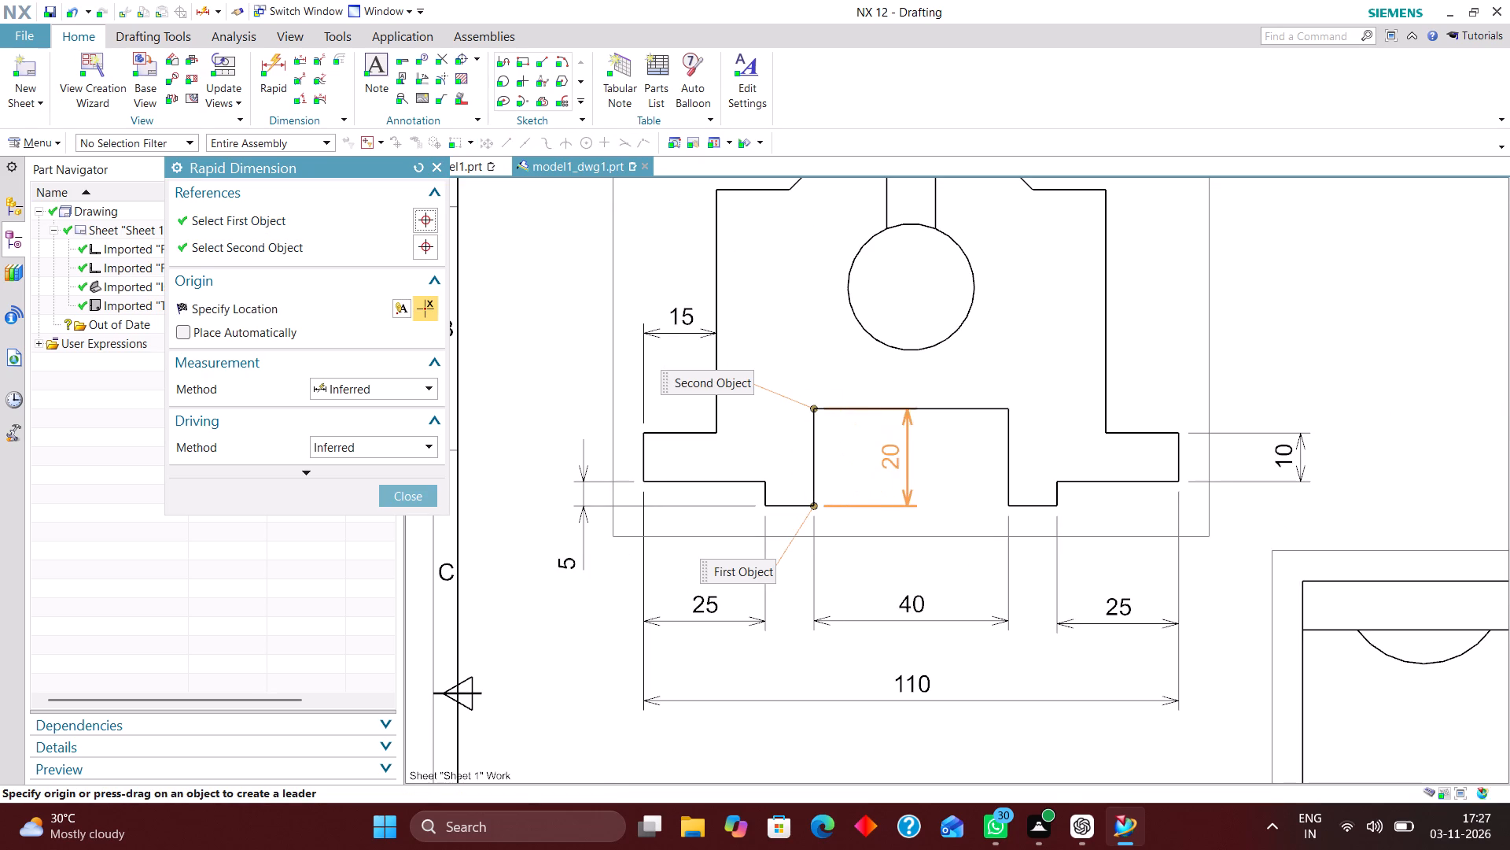
click(869, 454)
Dimension the width of the narrow top slot above the circular hole, placing it above the front view.
scroll(809, 562, down, 2)
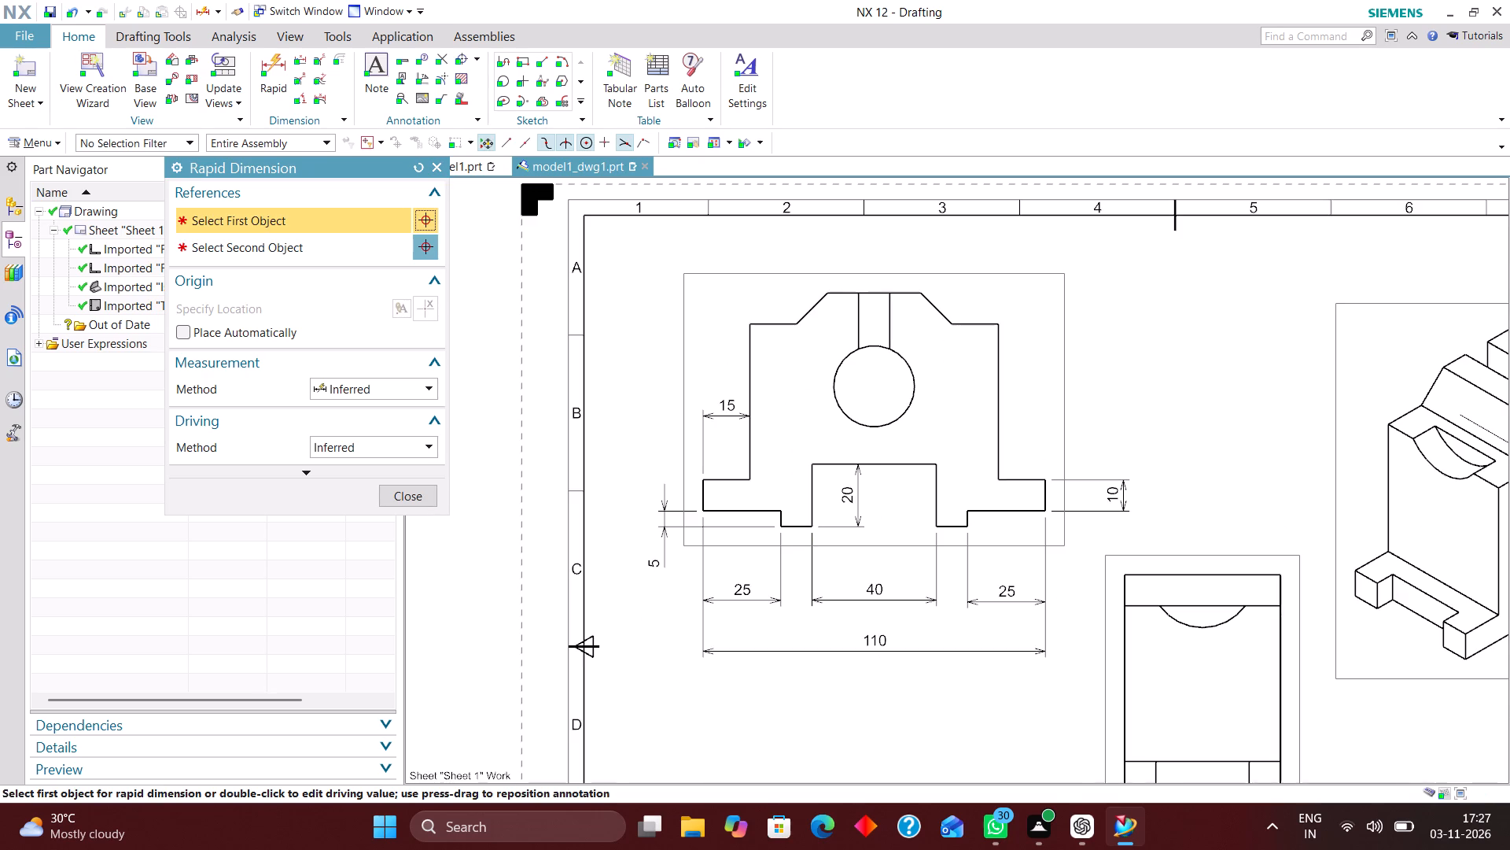
scroll(864, 273, up, 3)
click(851, 313)
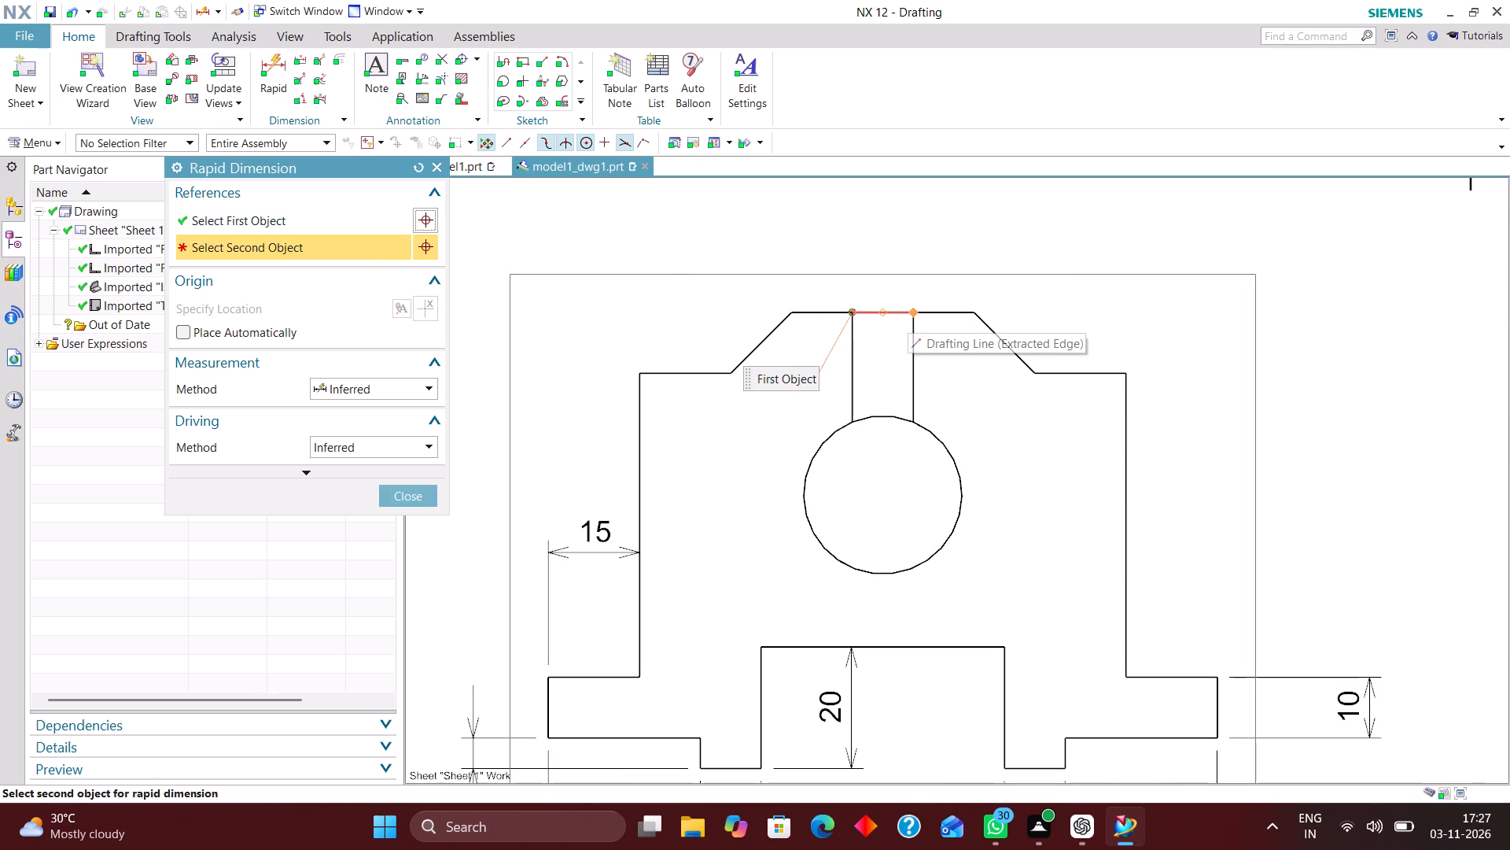
click(912, 312)
scroll(886, 406, down, 3)
scroll(889, 301, up, 5)
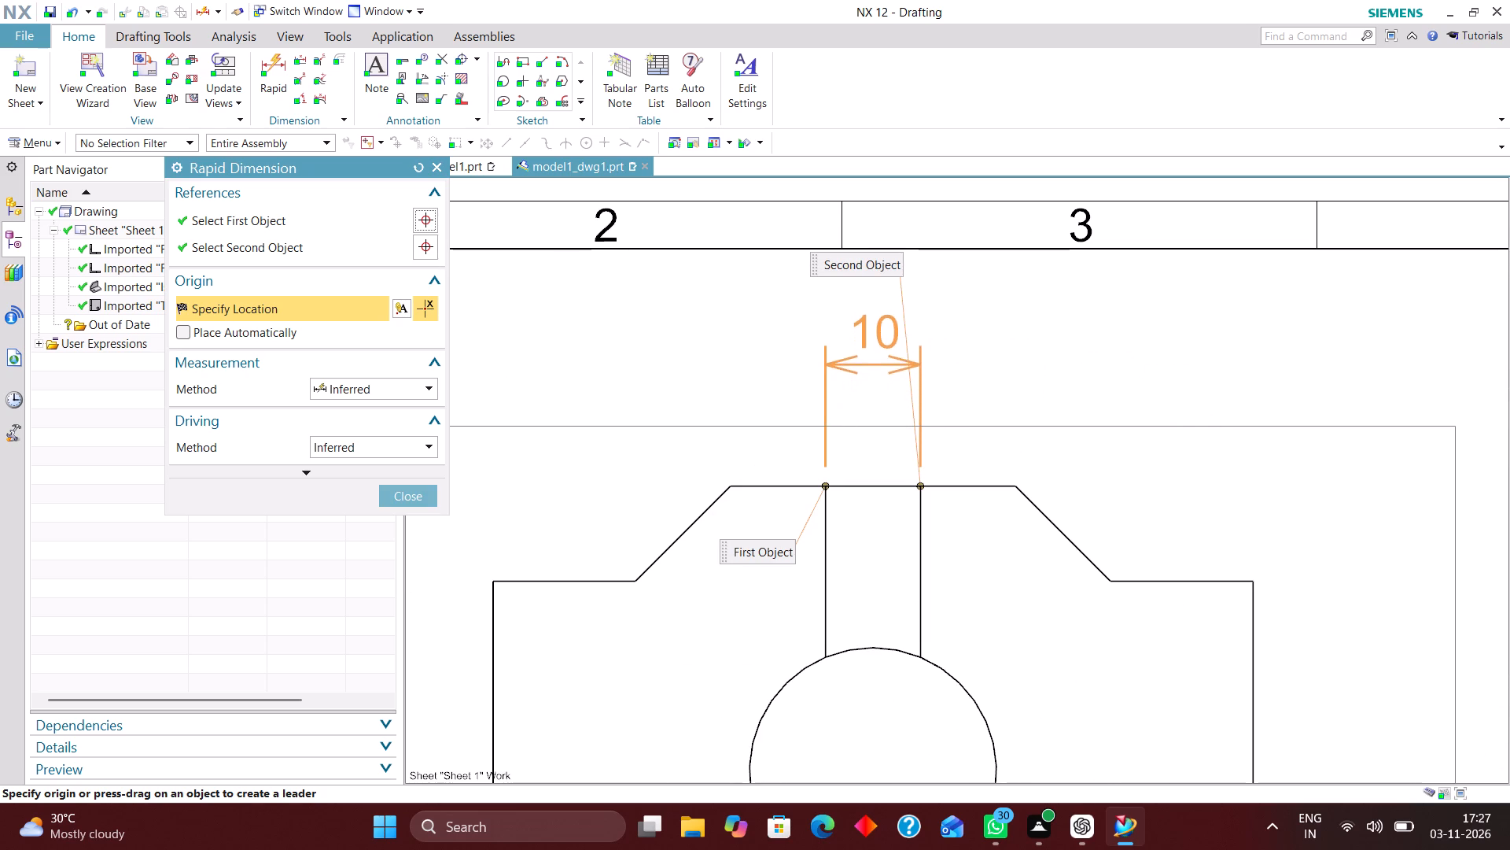
click(875, 329)
Dimension the distance between the lower ends of the two top chamfers, placed above the front view, and close Rapid Dimension.
scroll(736, 387, down, 2)
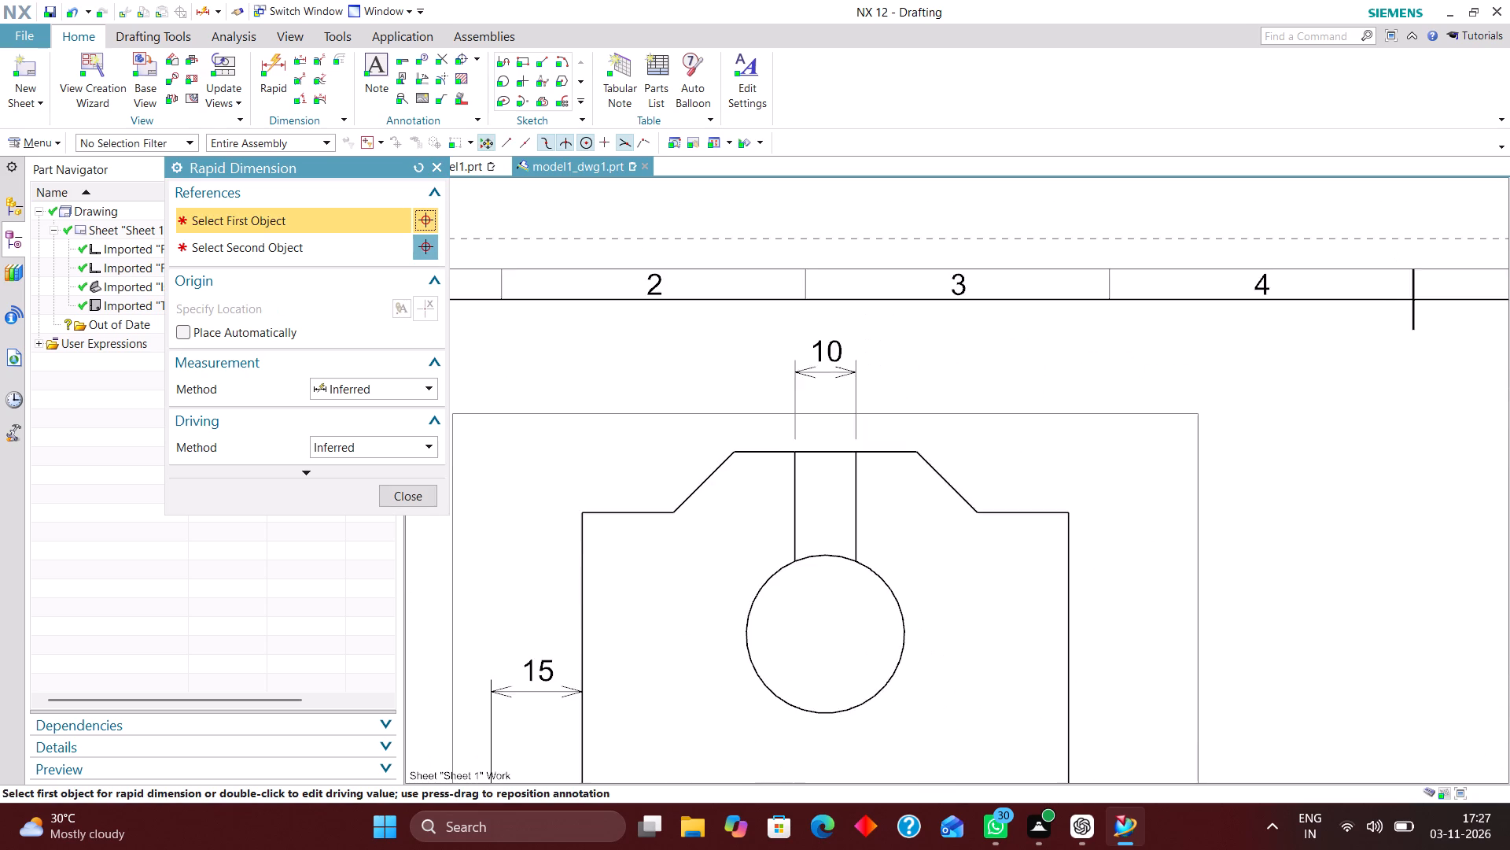
scroll(756, 396, down, 1)
scroll(912, 419, down, 1)
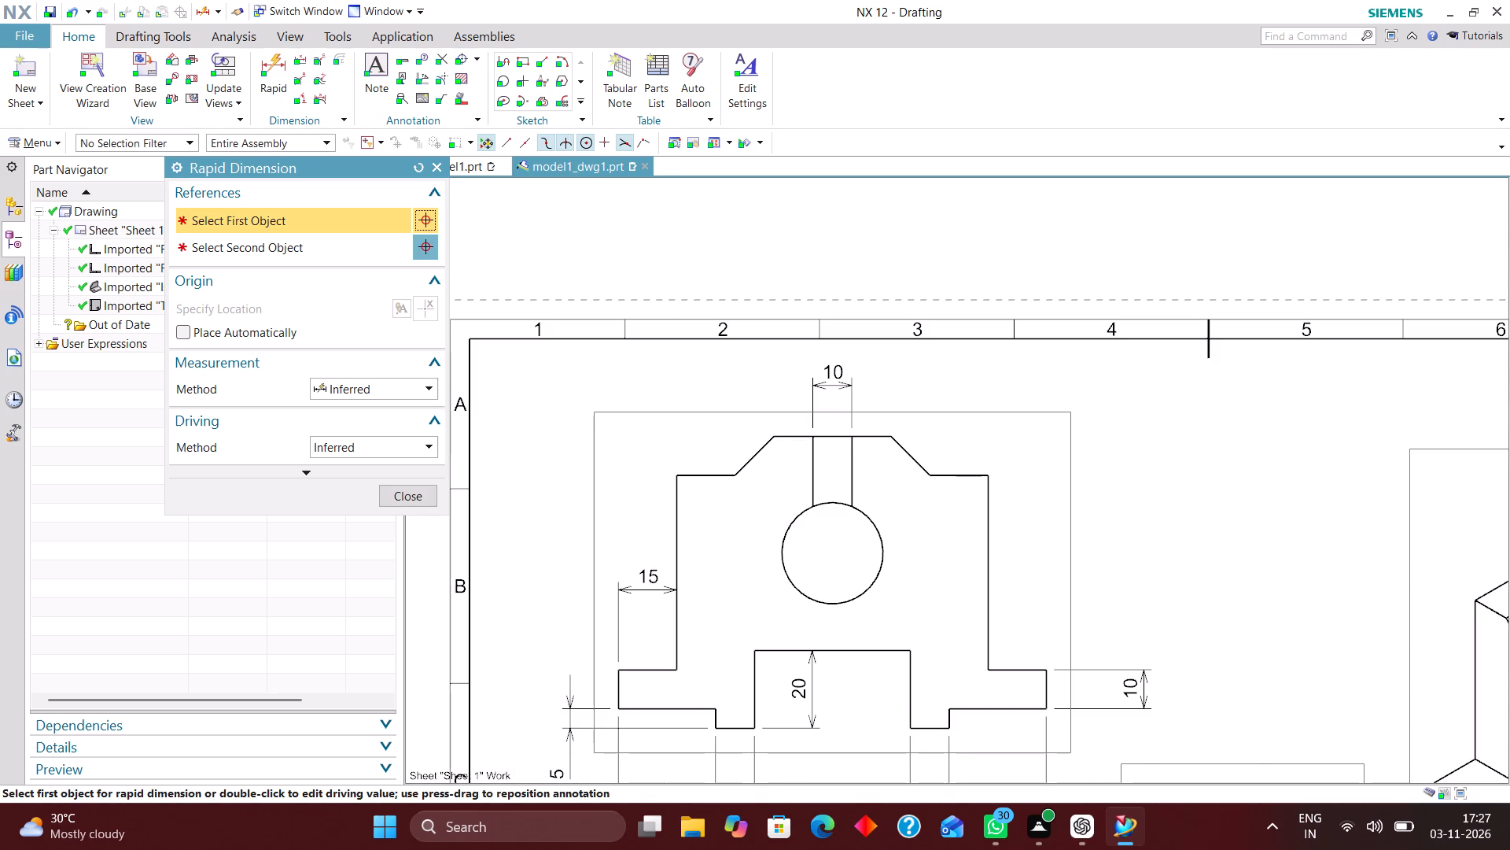
scroll(689, 475, up, 1)
click(746, 471)
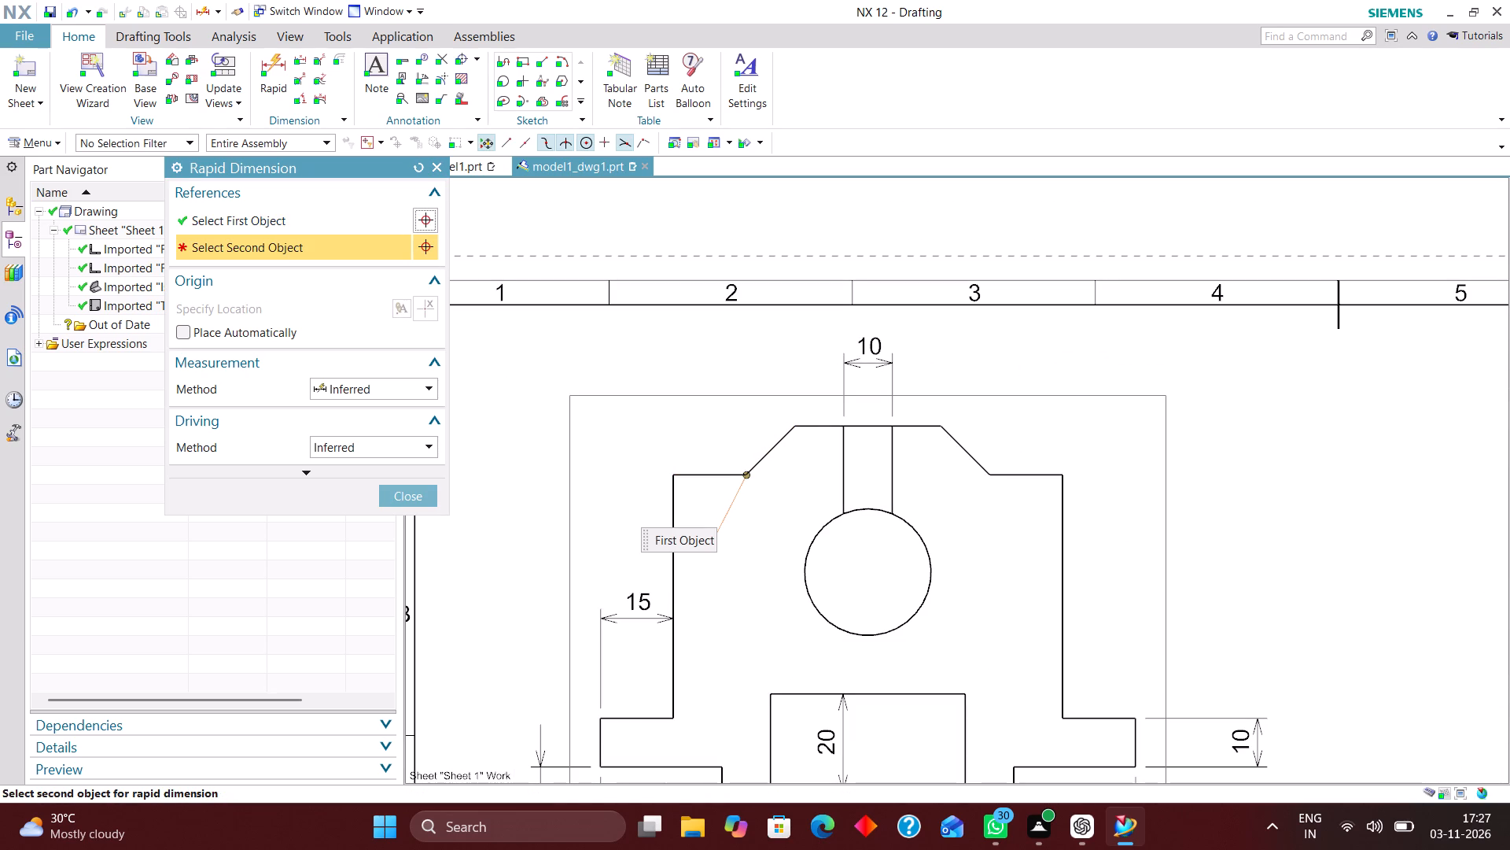
click(991, 475)
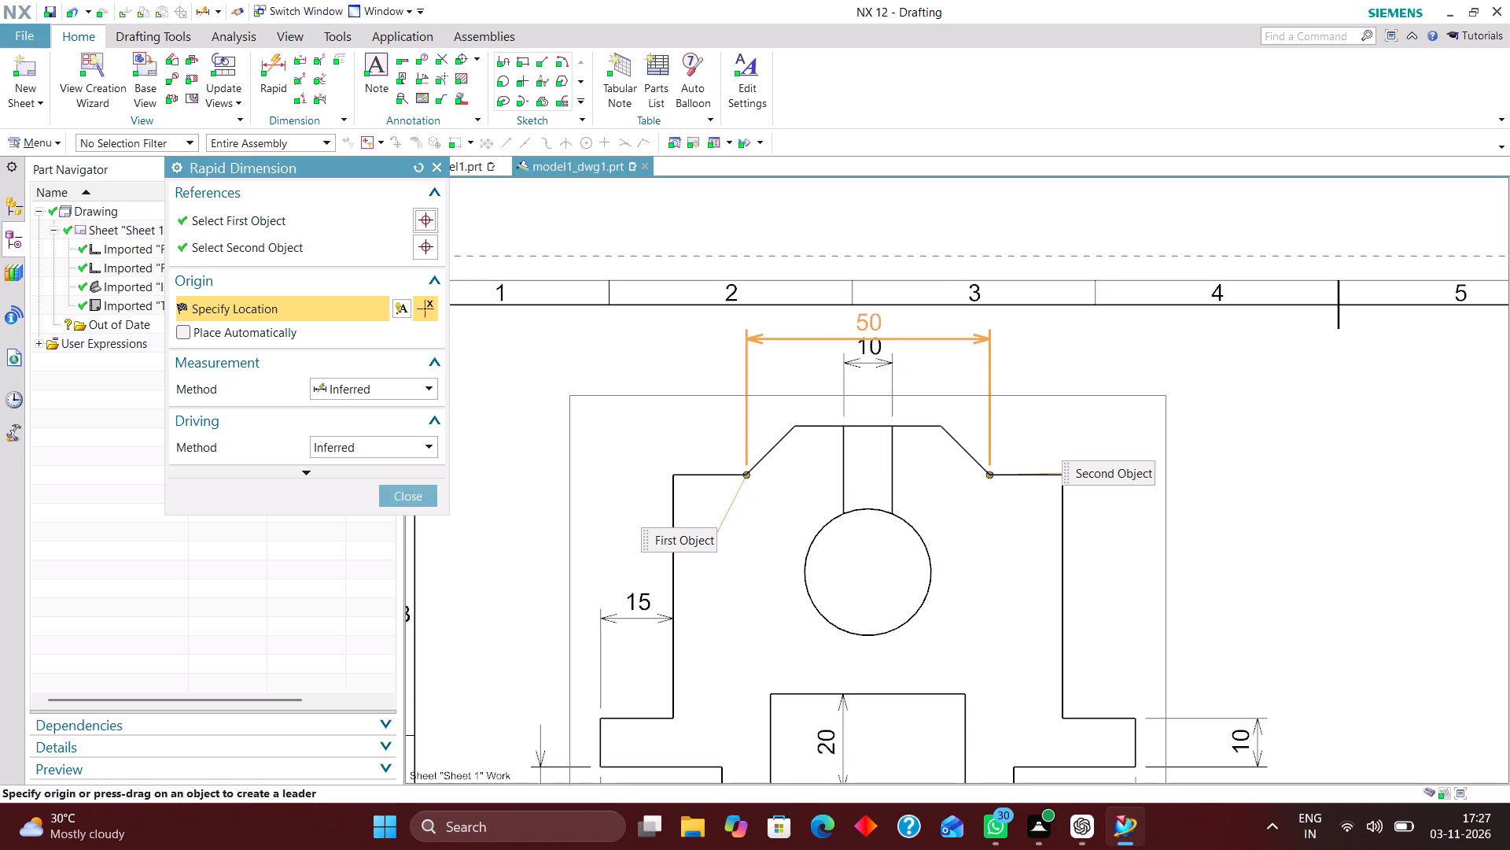
click(870, 321)
click(416, 499)
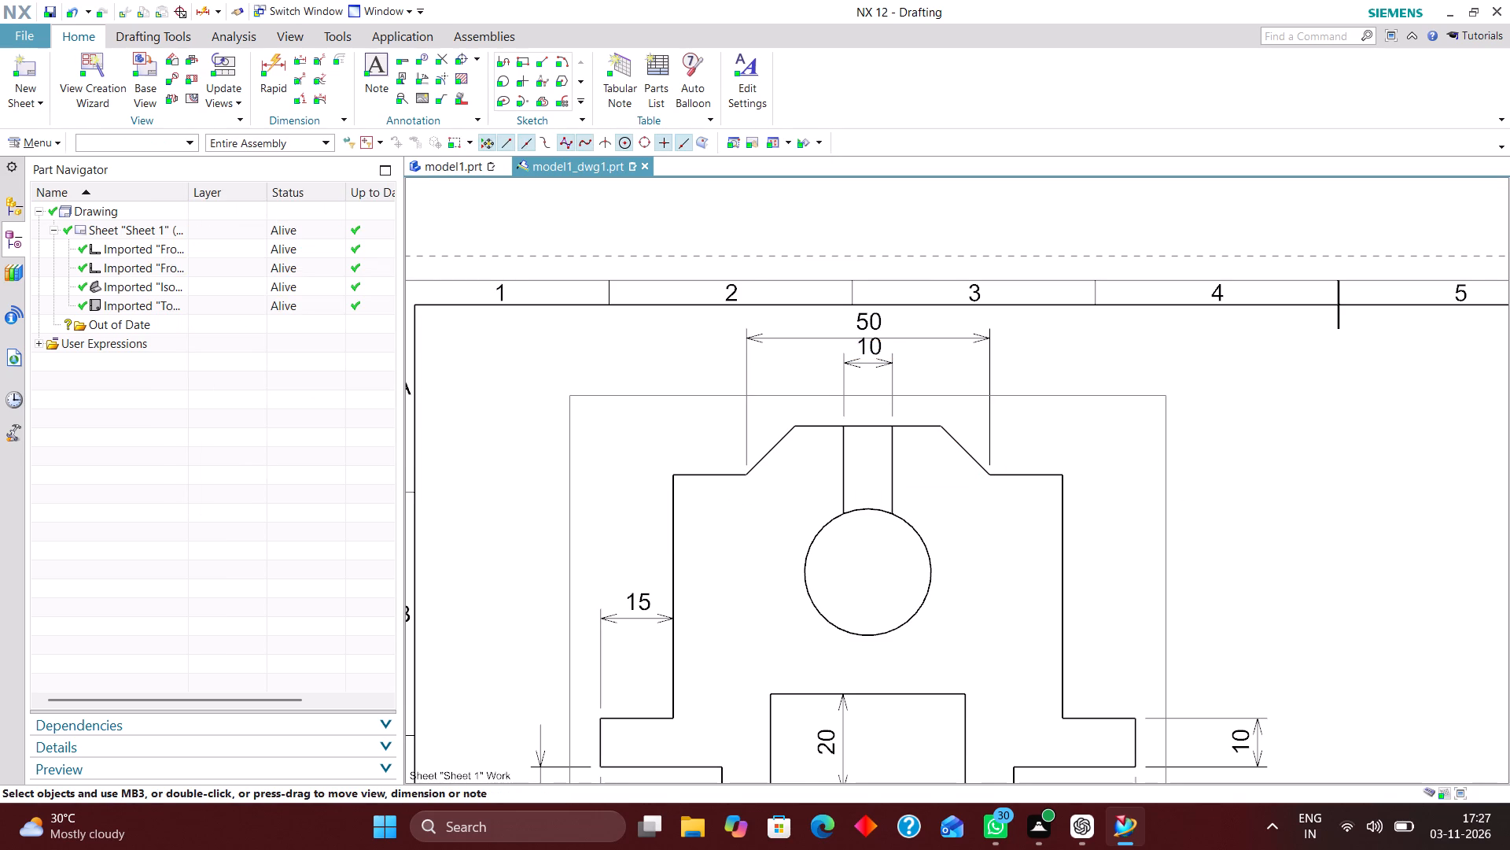
Move the narrow top slot's width dimension down inside the slot, between the top edge and the circular hole.
drag(880, 352, 866, 461)
Add a rapid dimension for the flat top edge between the chamfers, placed below the chamfer-span dimension.
click(282, 59)
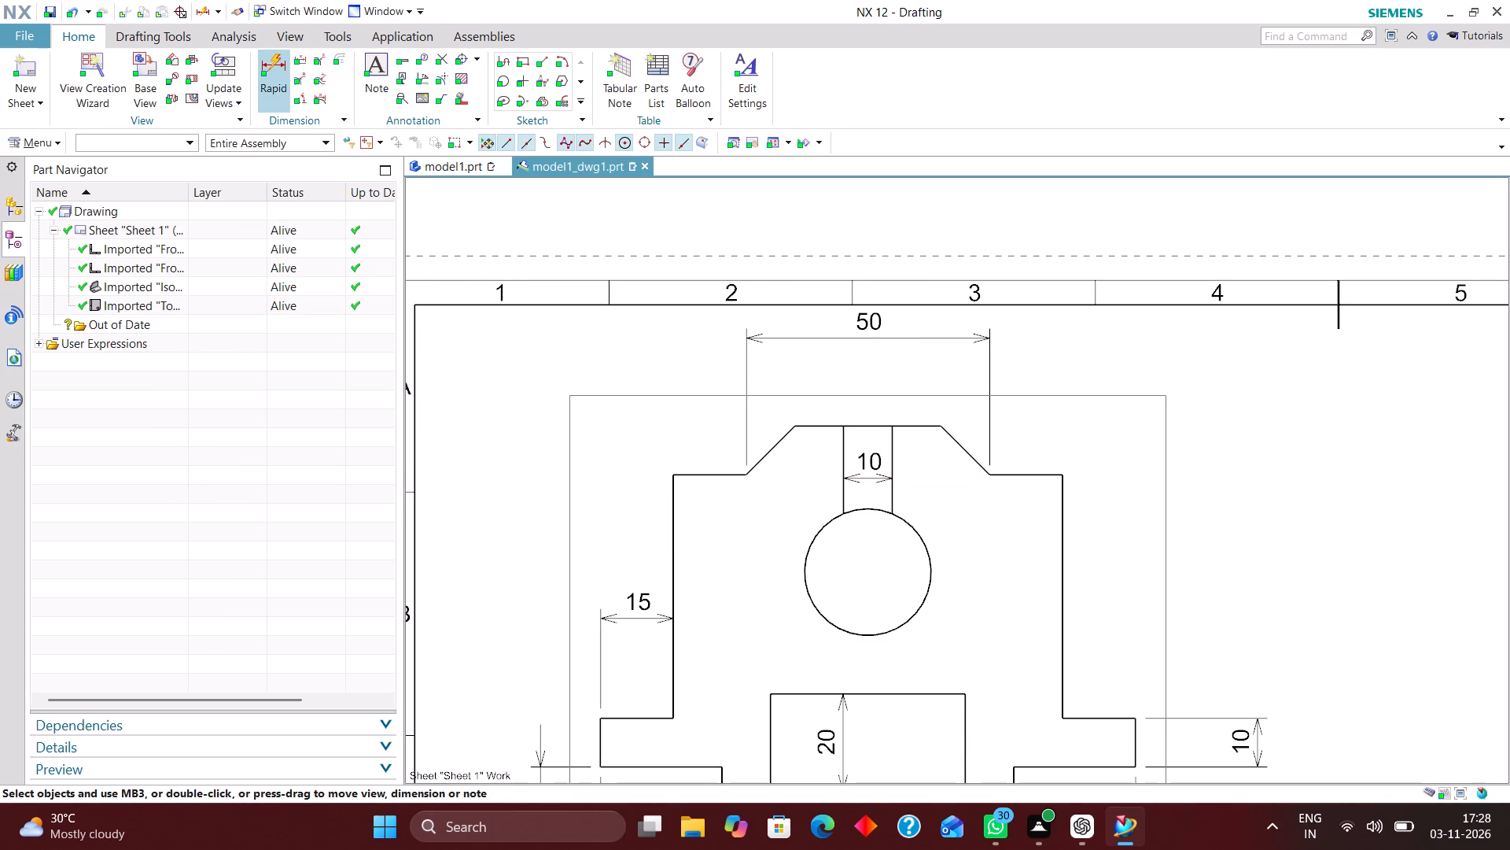
click(794, 428)
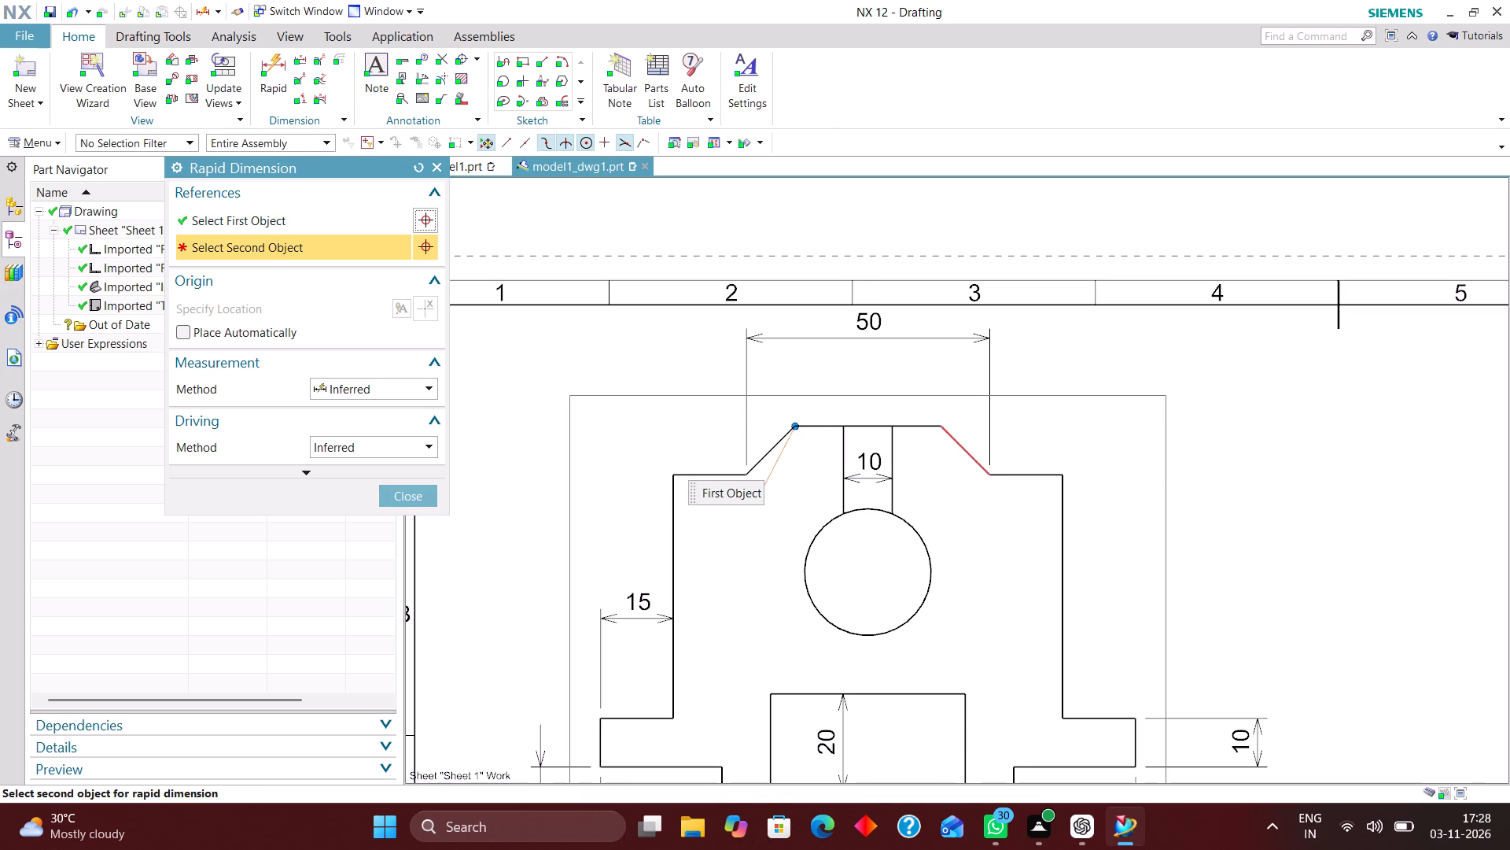
click(943, 425)
click(867, 377)
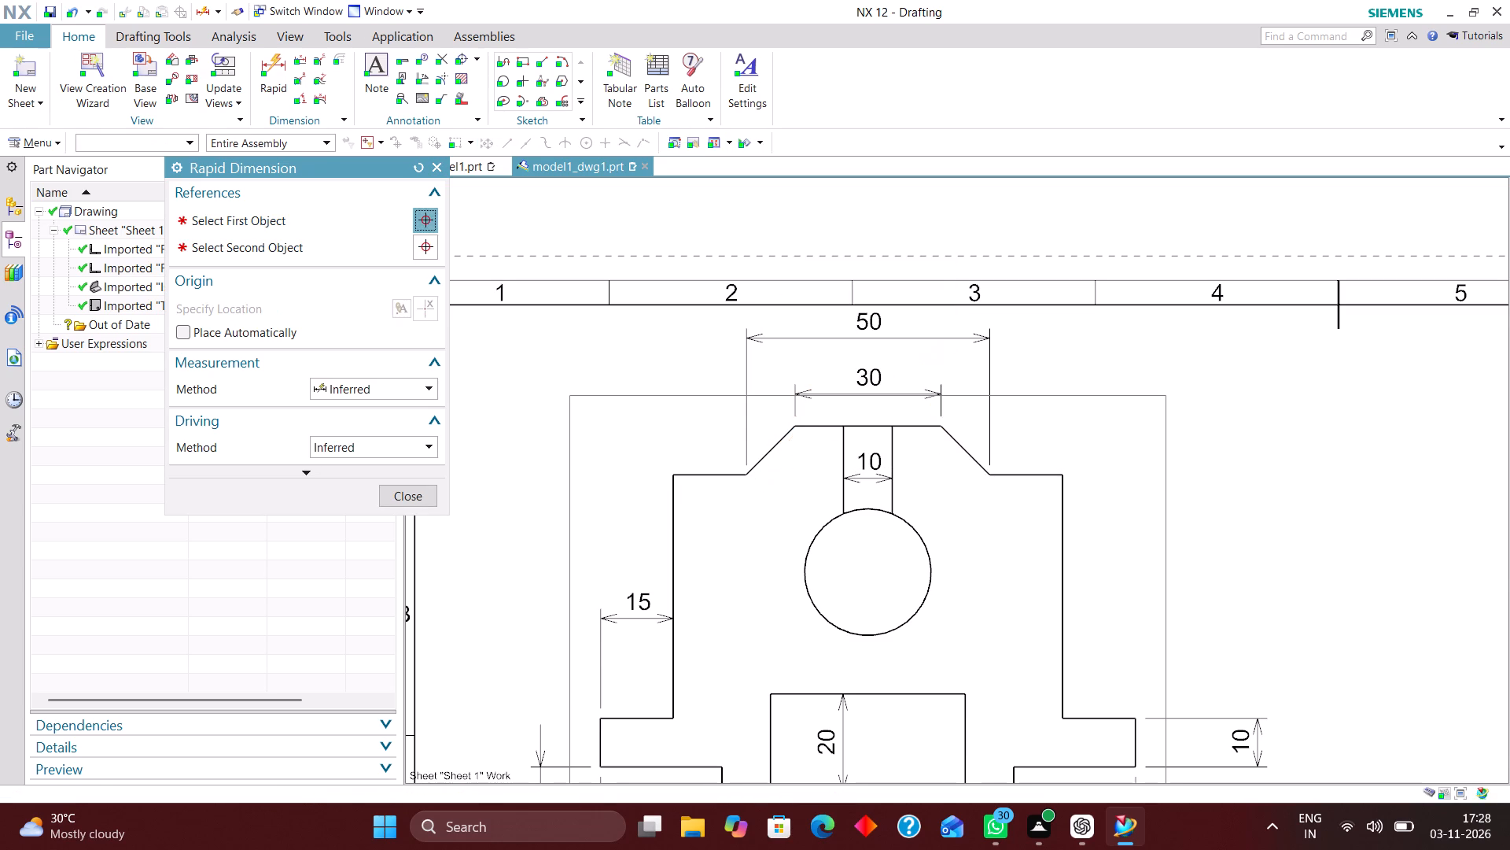
Add a rapid dimension for the height of the body's right vertical edge, placed to the right of the front view.
scroll(853, 390, down, 2)
scroll(1000, 596, up, 1)
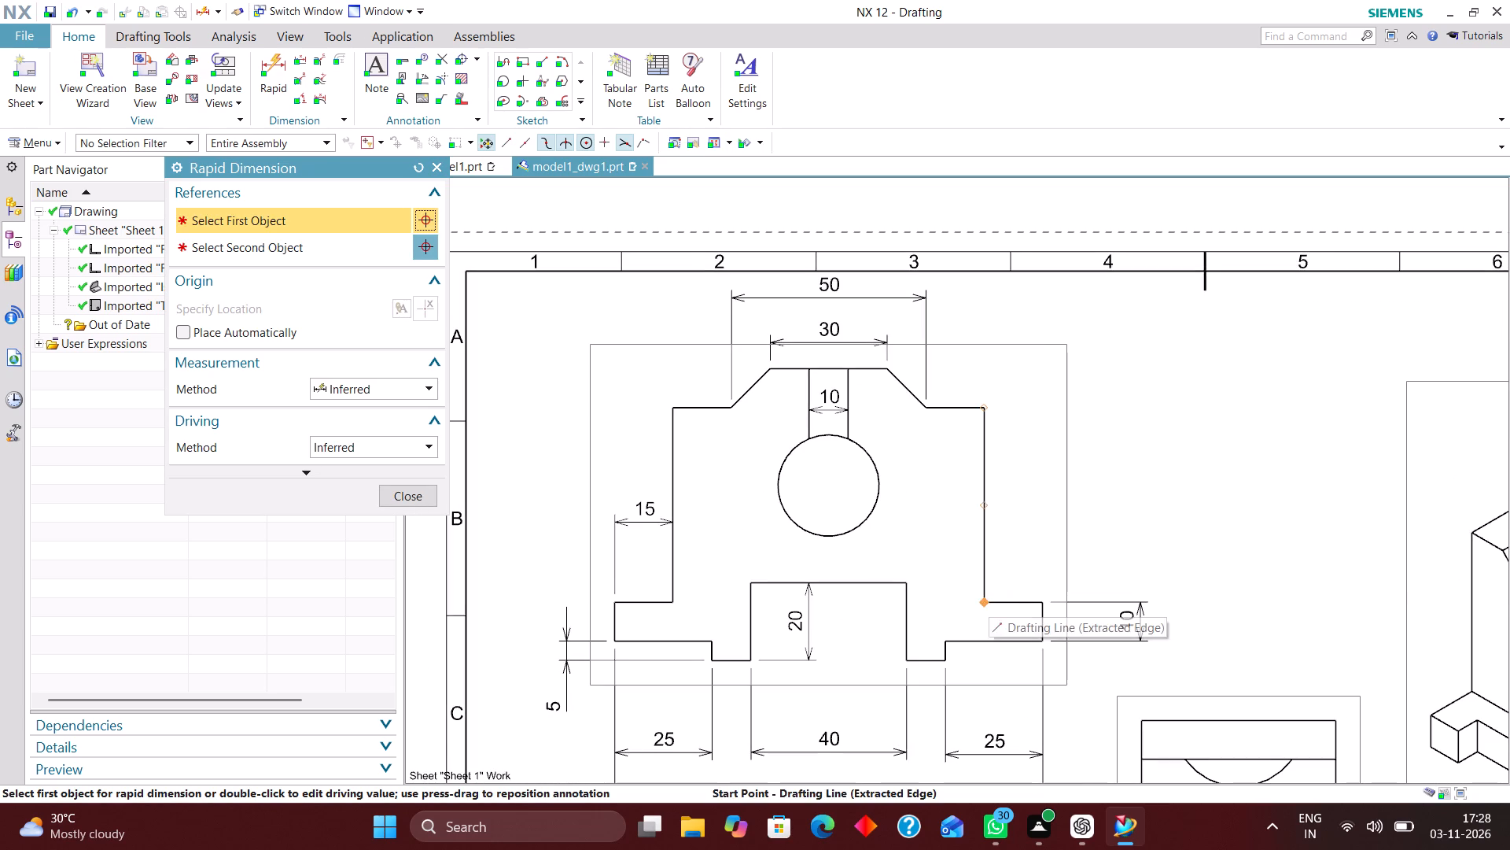
click(987, 597)
click(985, 405)
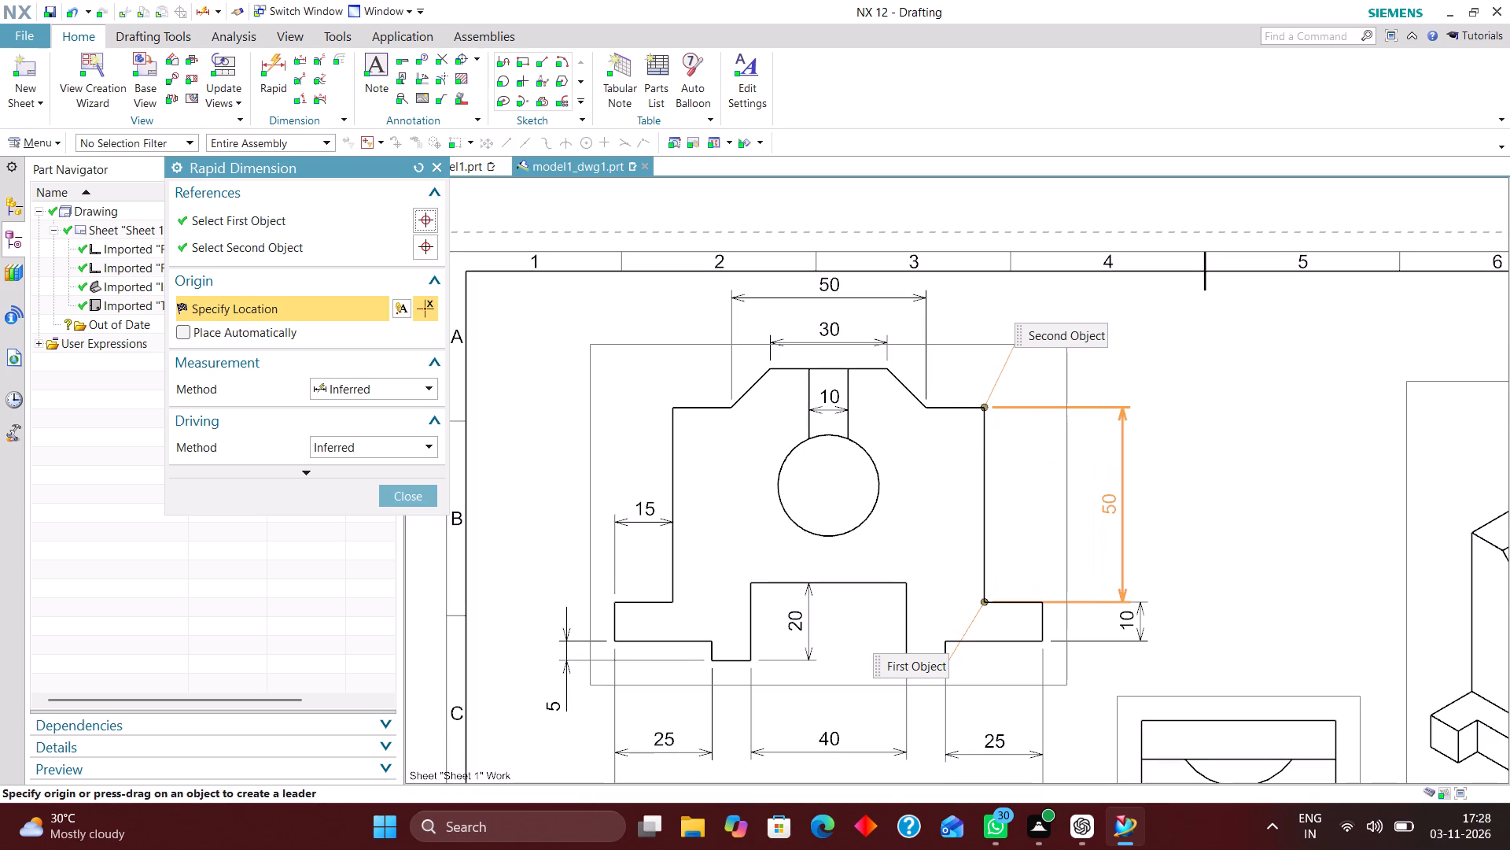
click(1110, 499)
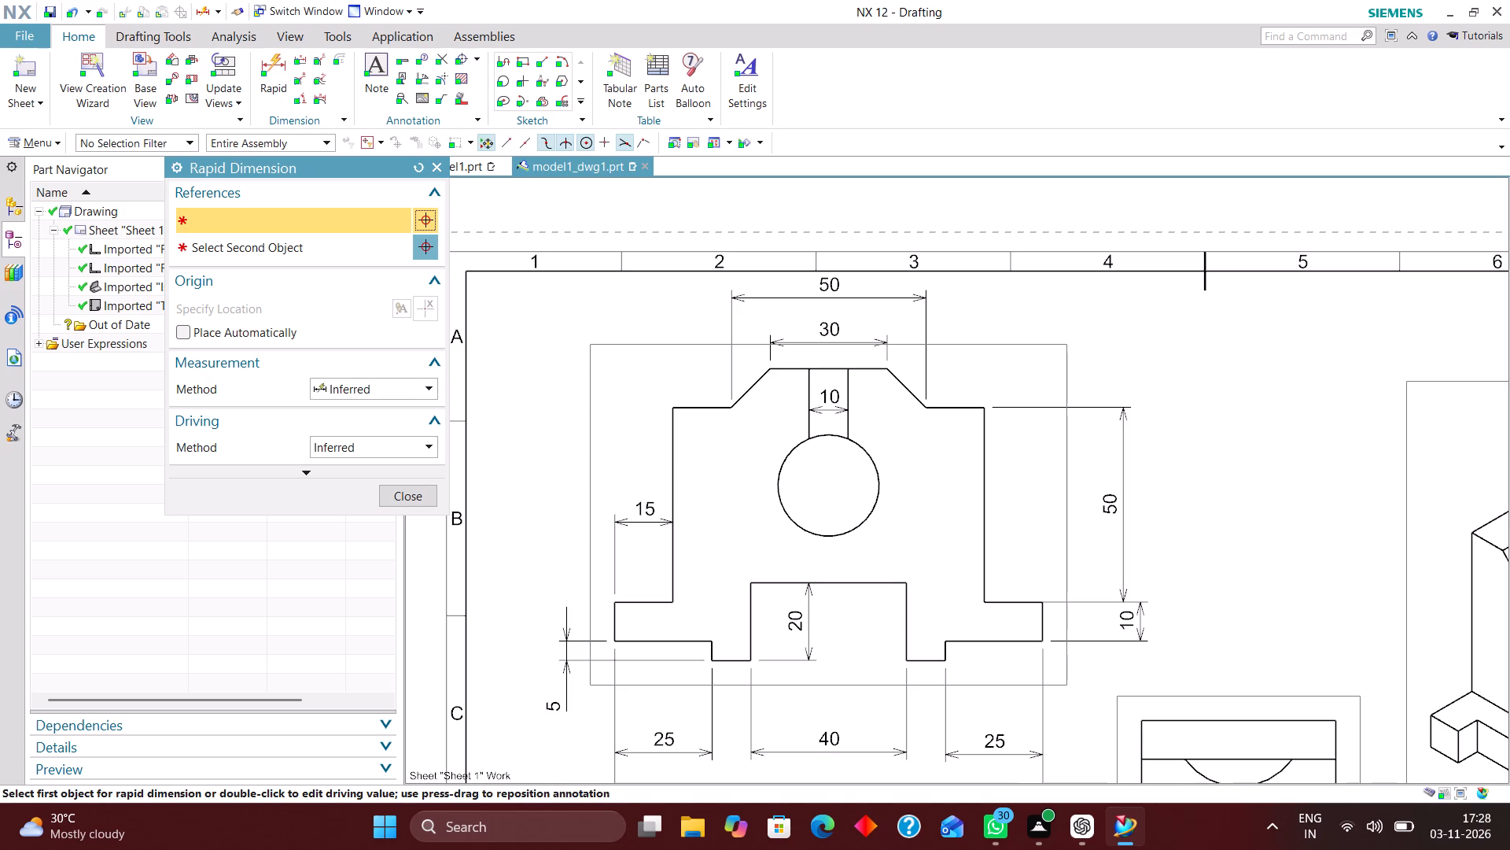
Dimension the vertical height of the right top chamfer, aligned above the body-height dimension beside the front view, and close Rapid Dimension.
scroll(1008, 382, up, 2)
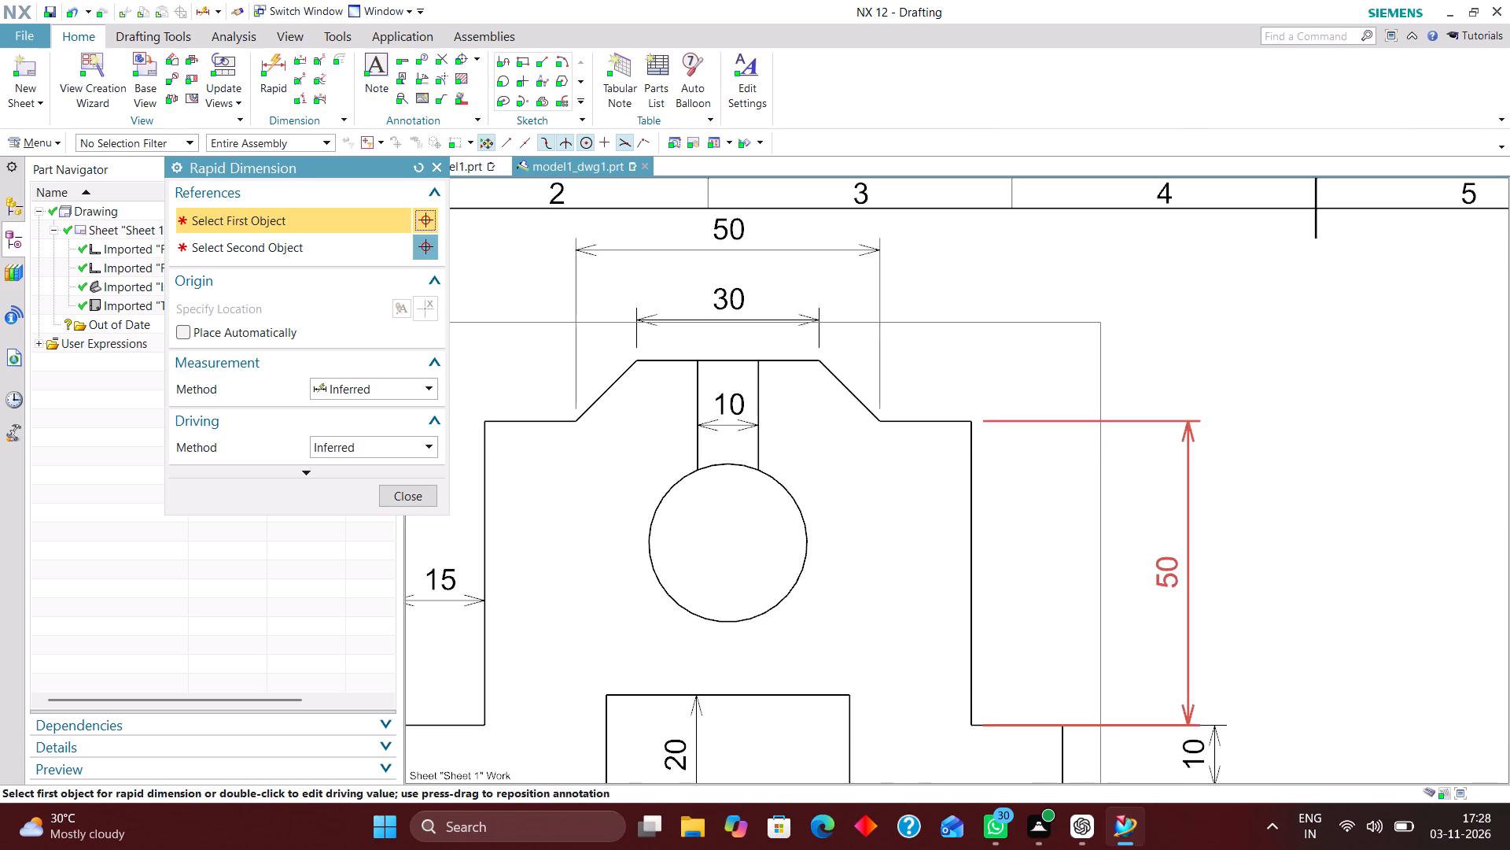
scroll(1016, 414, down, 2)
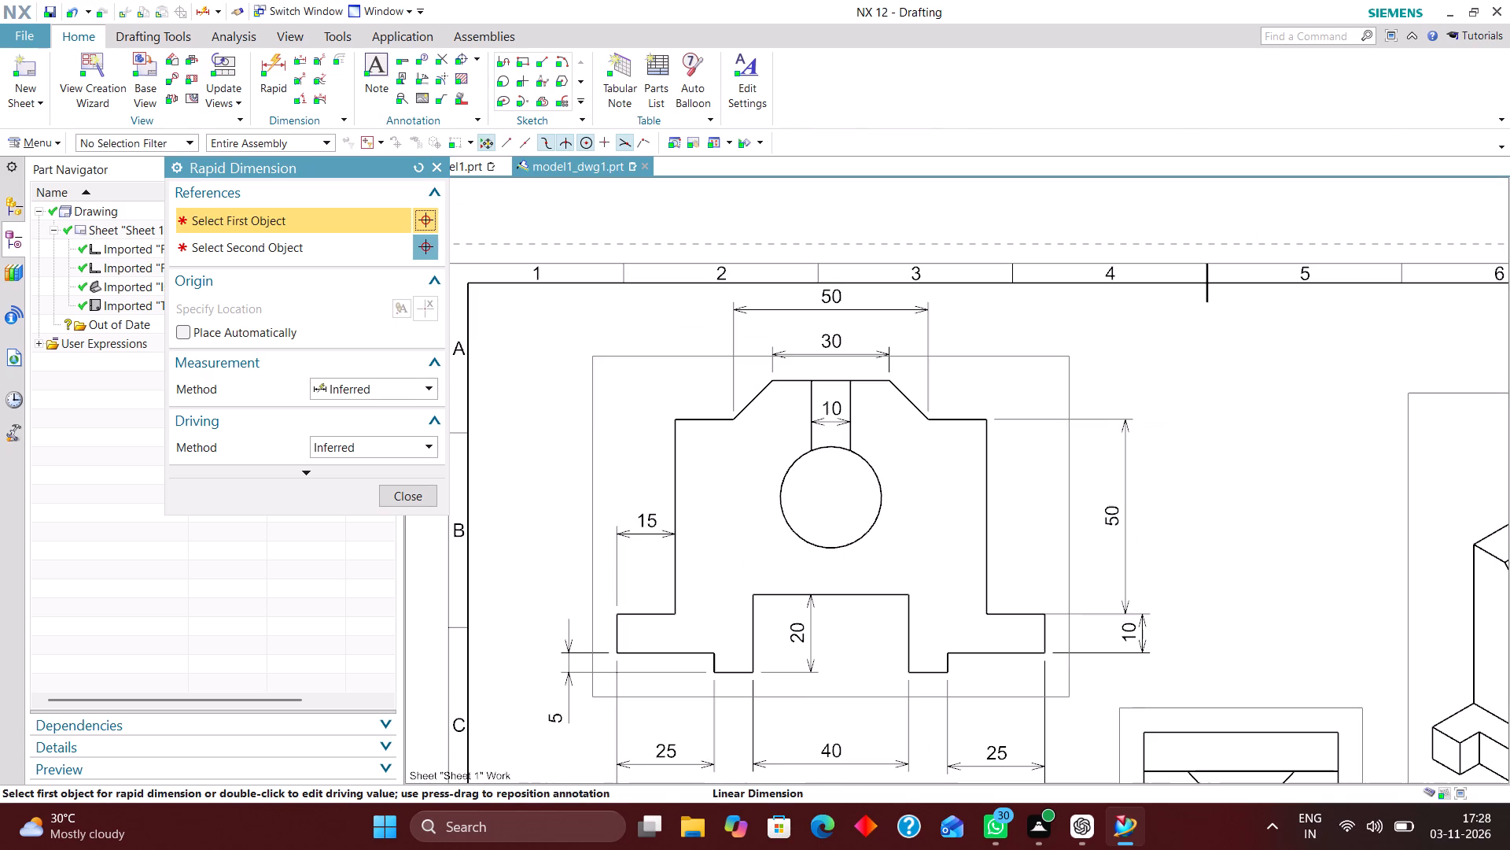
scroll(1032, 438, down, 1)
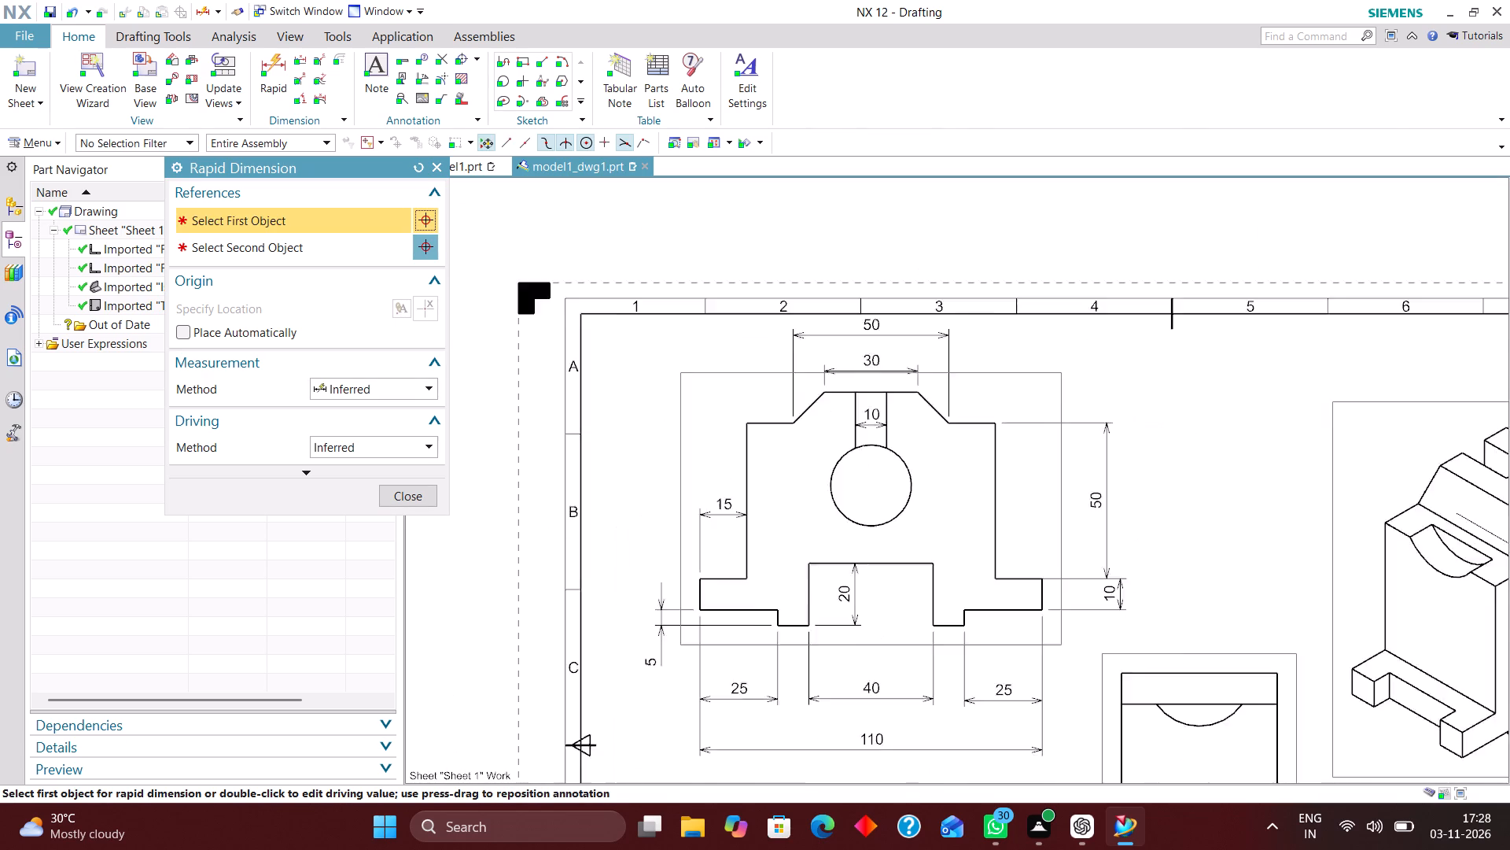
scroll(1032, 438, down, 4)
scroll(1160, 615, up, 1)
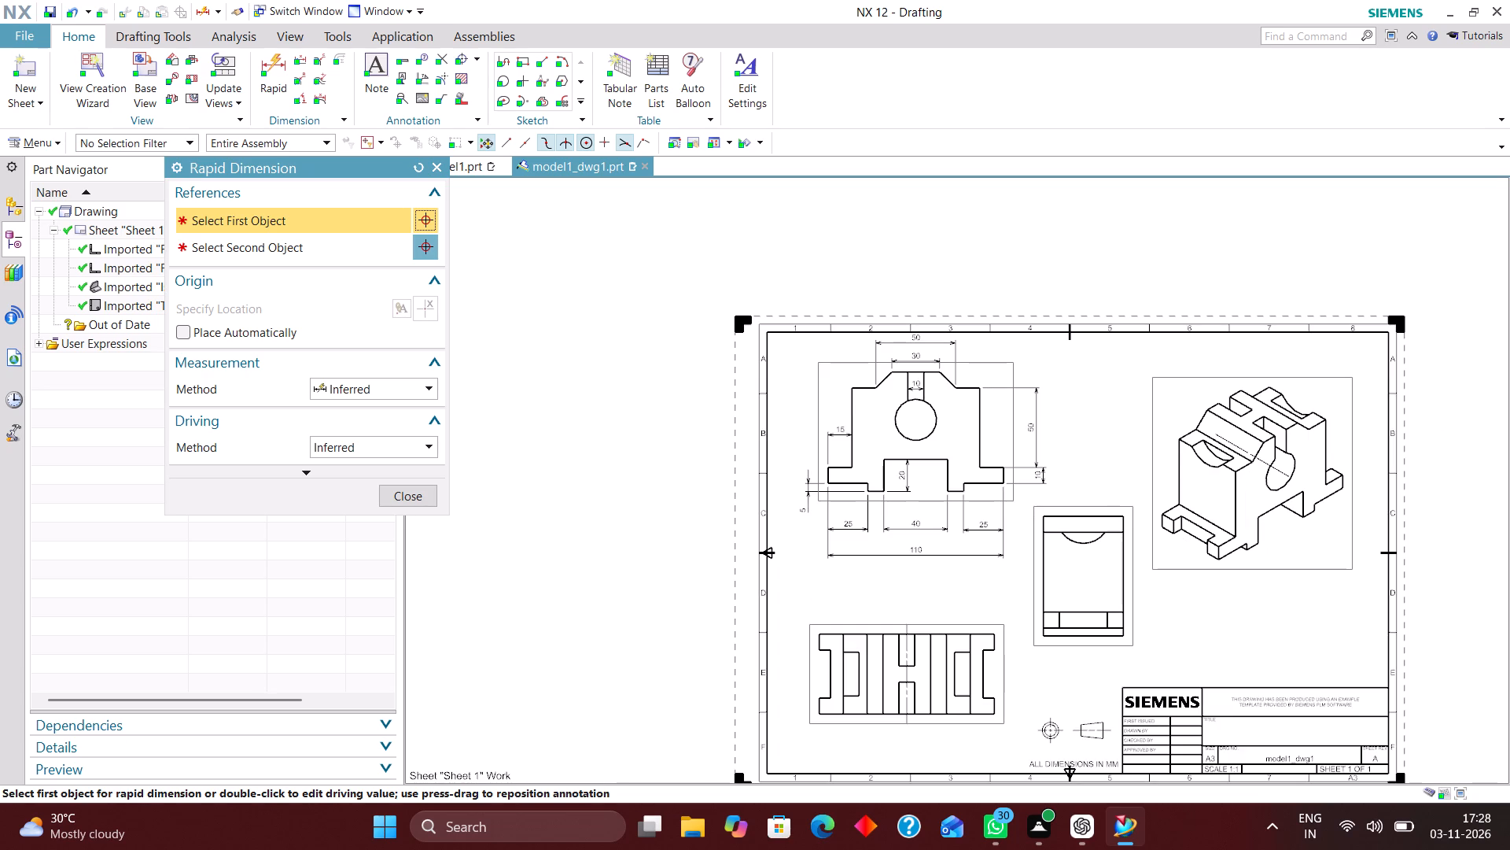
scroll(910, 371, up, 3)
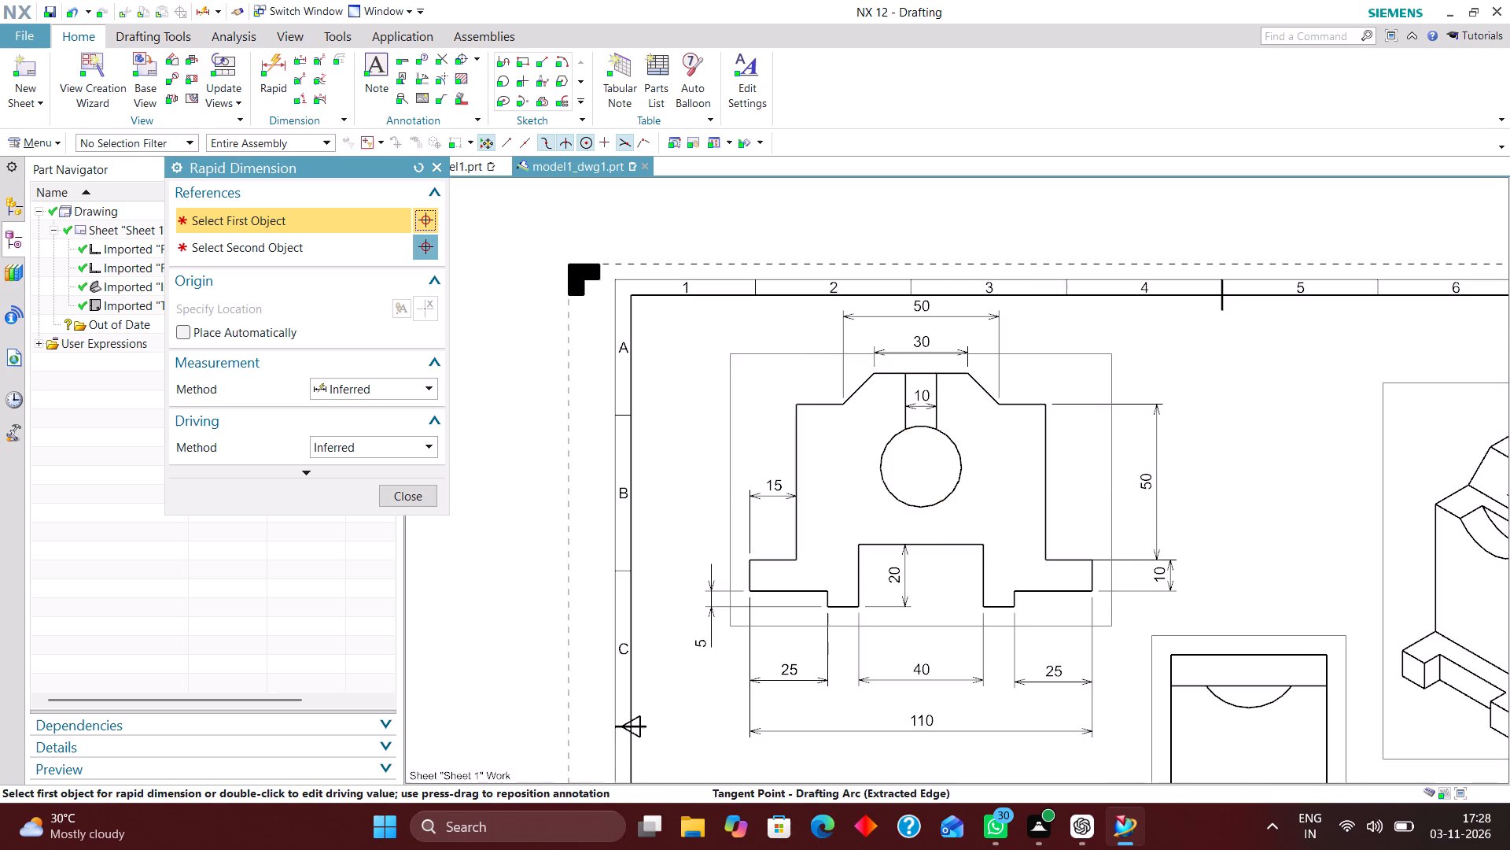
scroll(968, 580, down, 1)
scroll(999, 424, up, 3)
click(1057, 451)
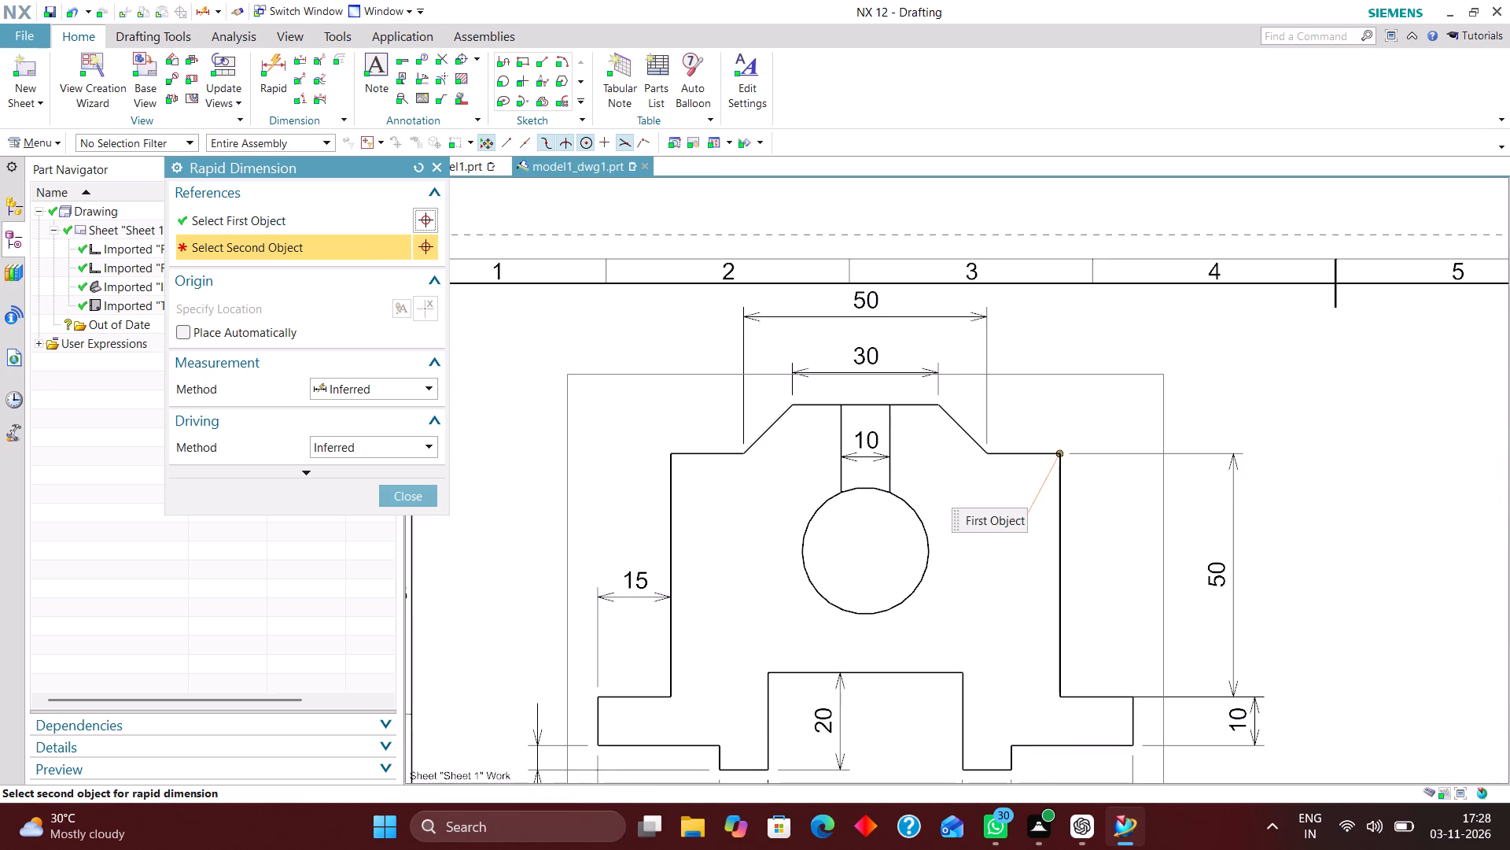
click(939, 401)
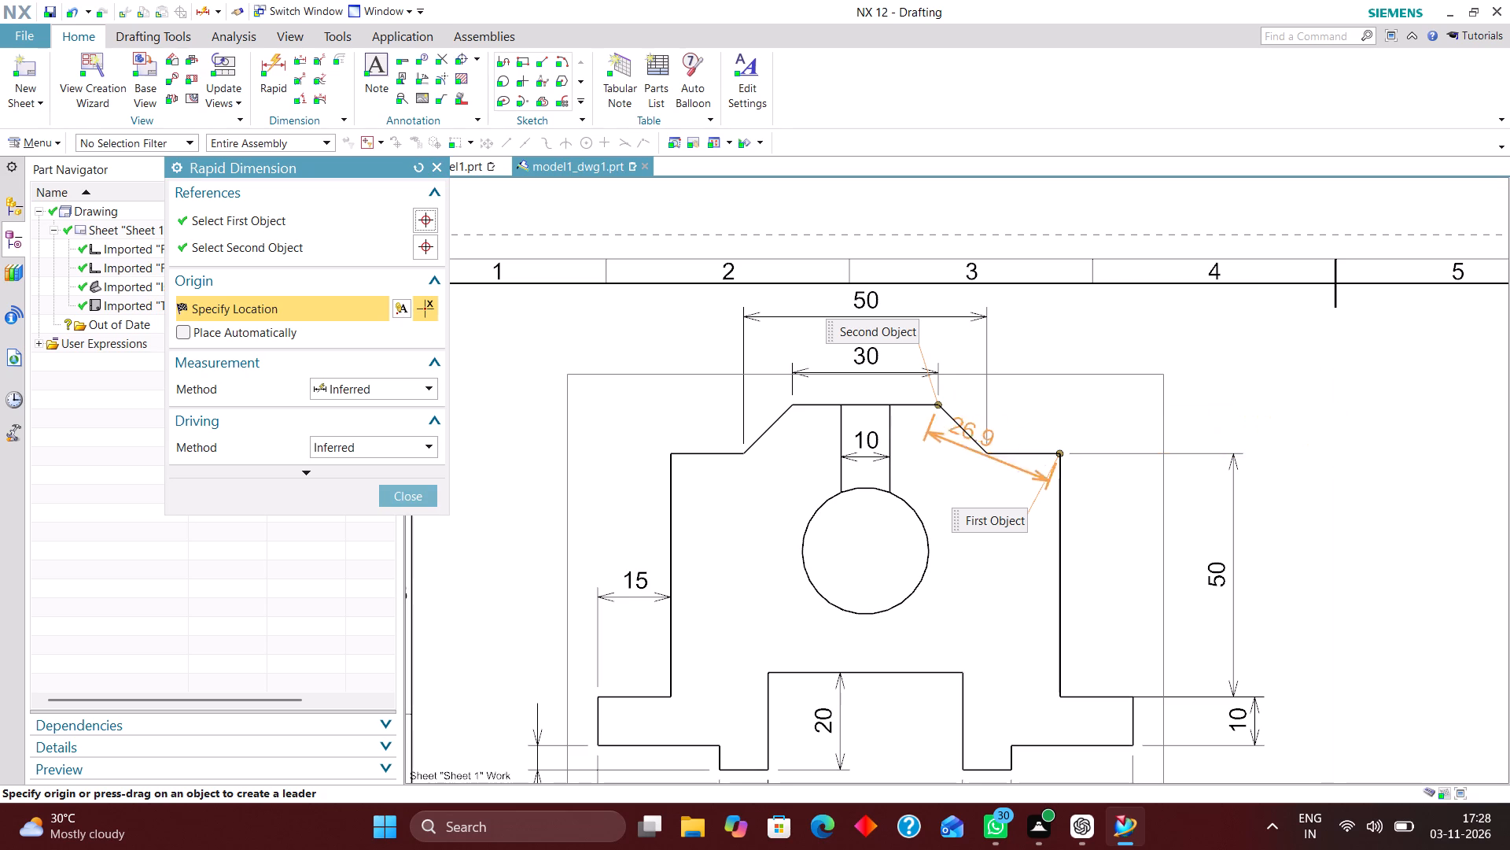
click(1215, 435)
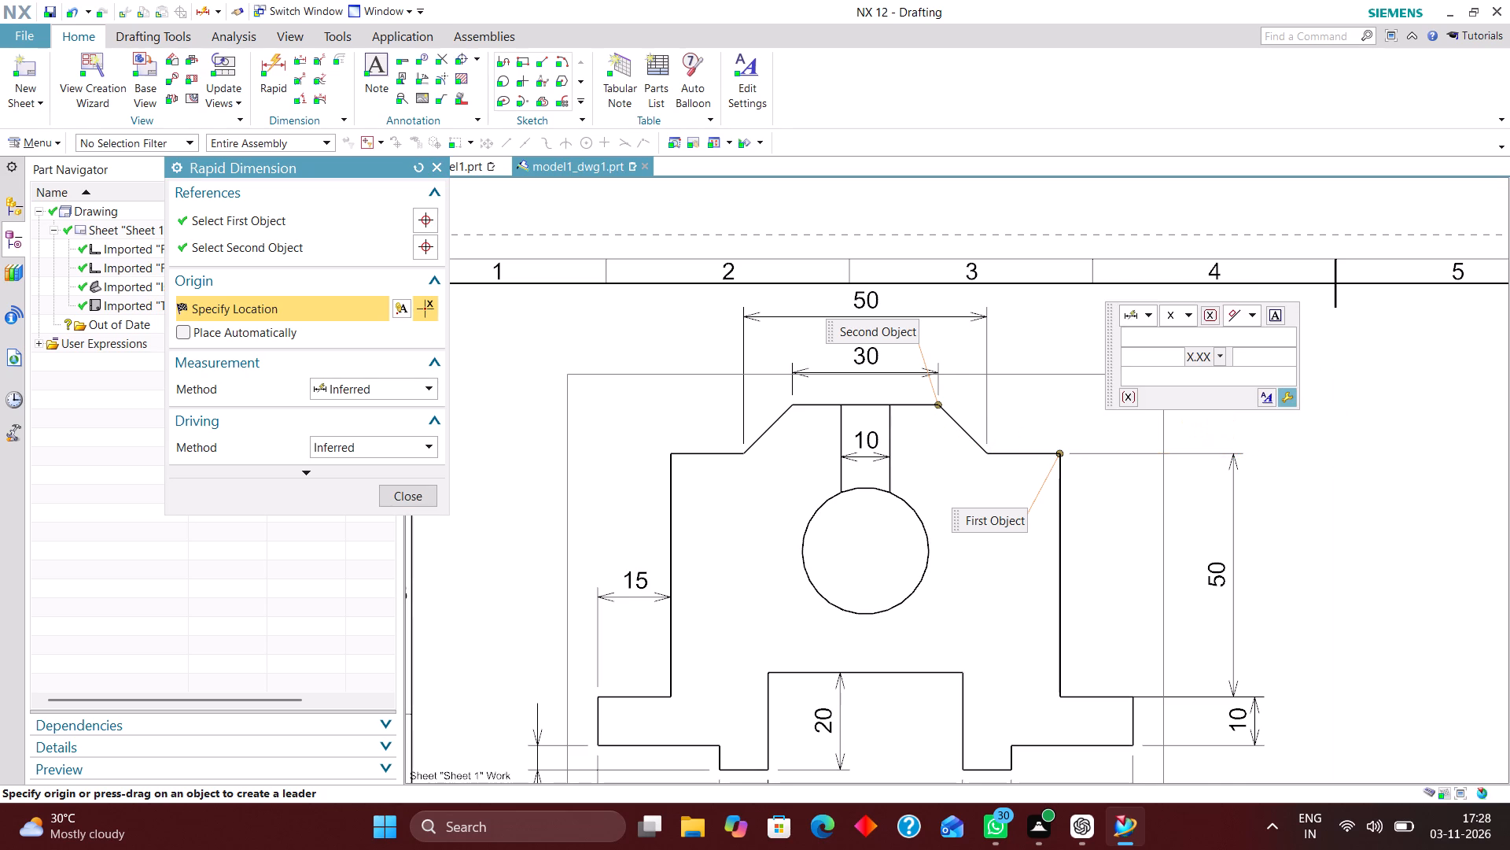
scroll(1131, 368, down, 4)
scroll(1110, 573, up, 2)
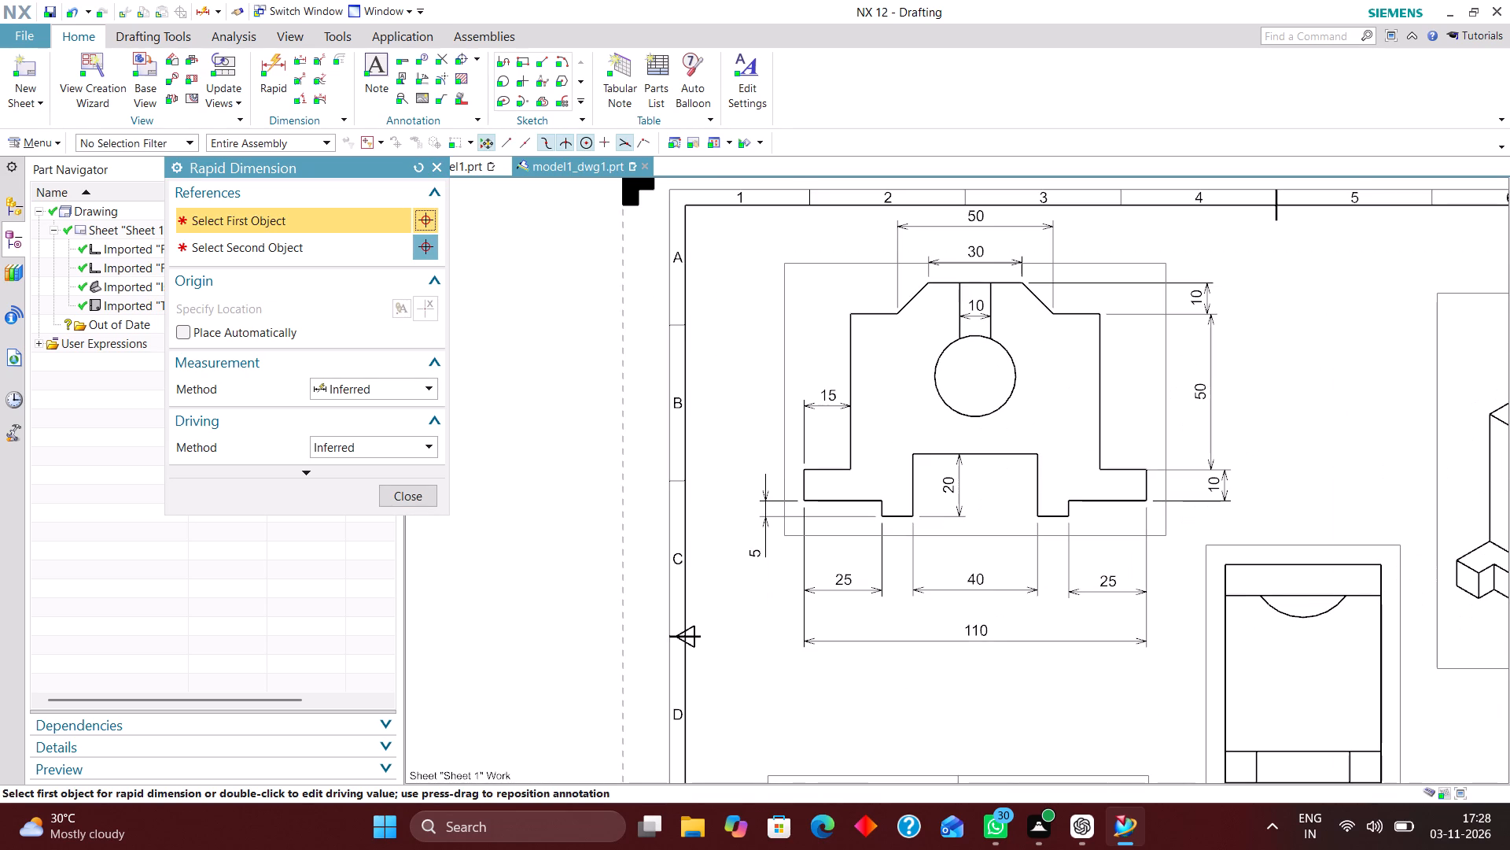
scroll(1085, 517, up, 2)
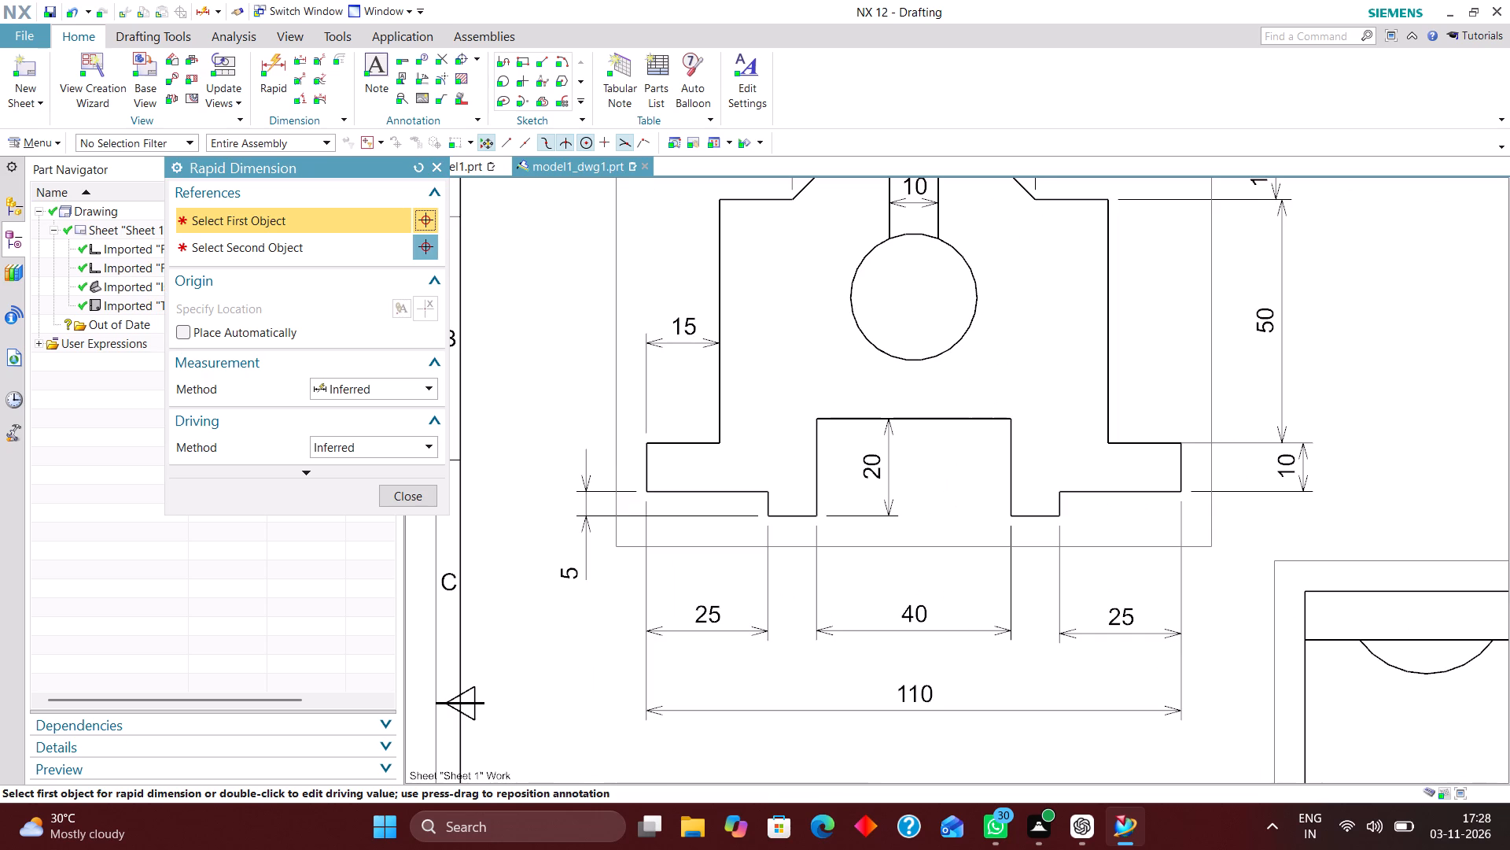
scroll(1077, 571, down, 2)
scroll(1050, 497, down, 2)
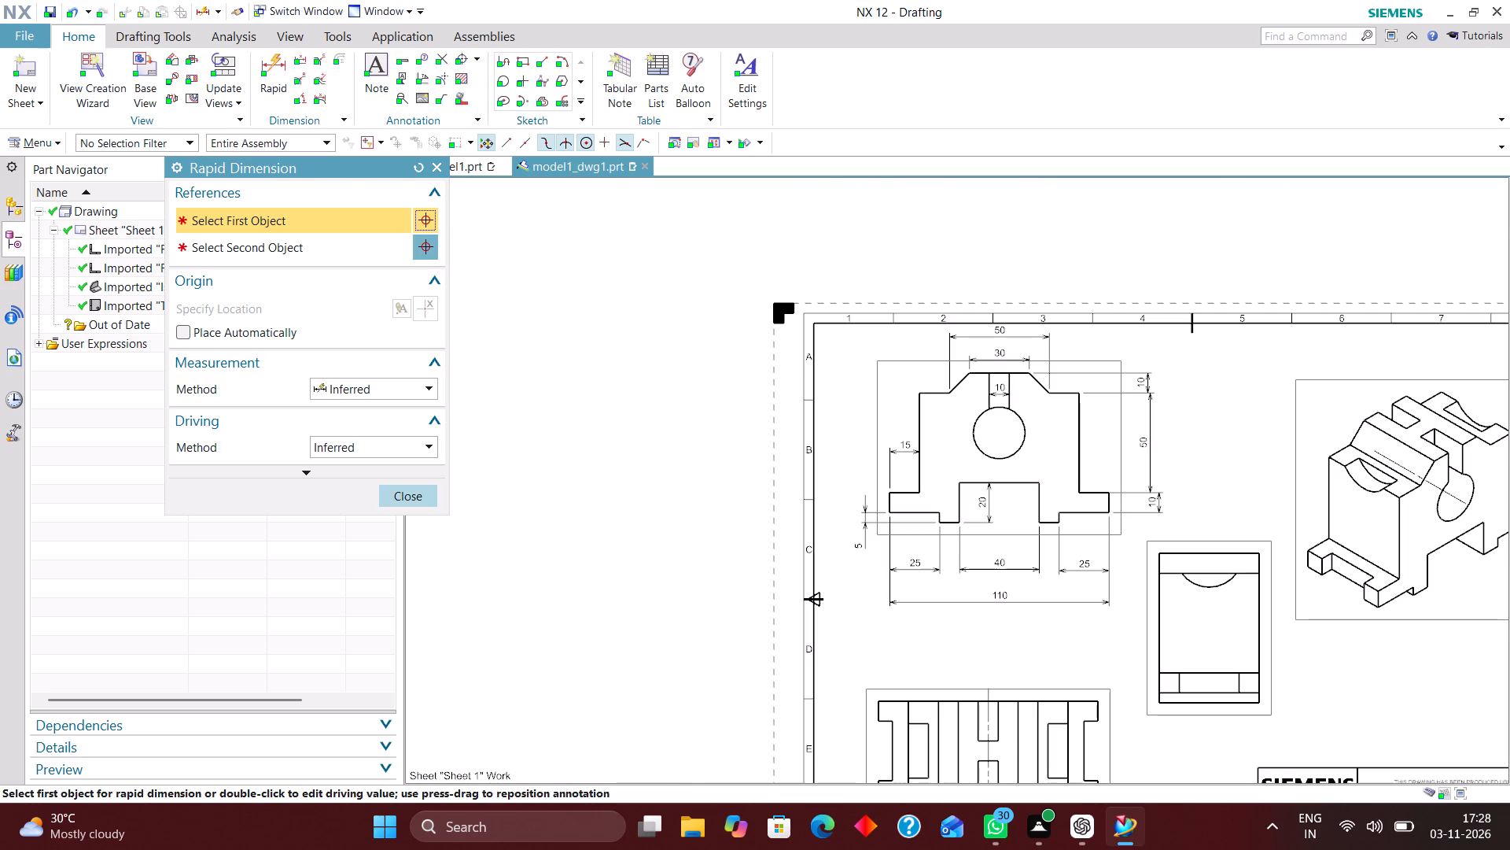
click(414, 497)
Change the drawing sheet's standard size to A2 - 420 x 594.
scroll(893, 488, down, 4)
scroll(692, 608, up, 1)
scroll(744, 468, down, 2)
scroll(773, 689, up, 2)
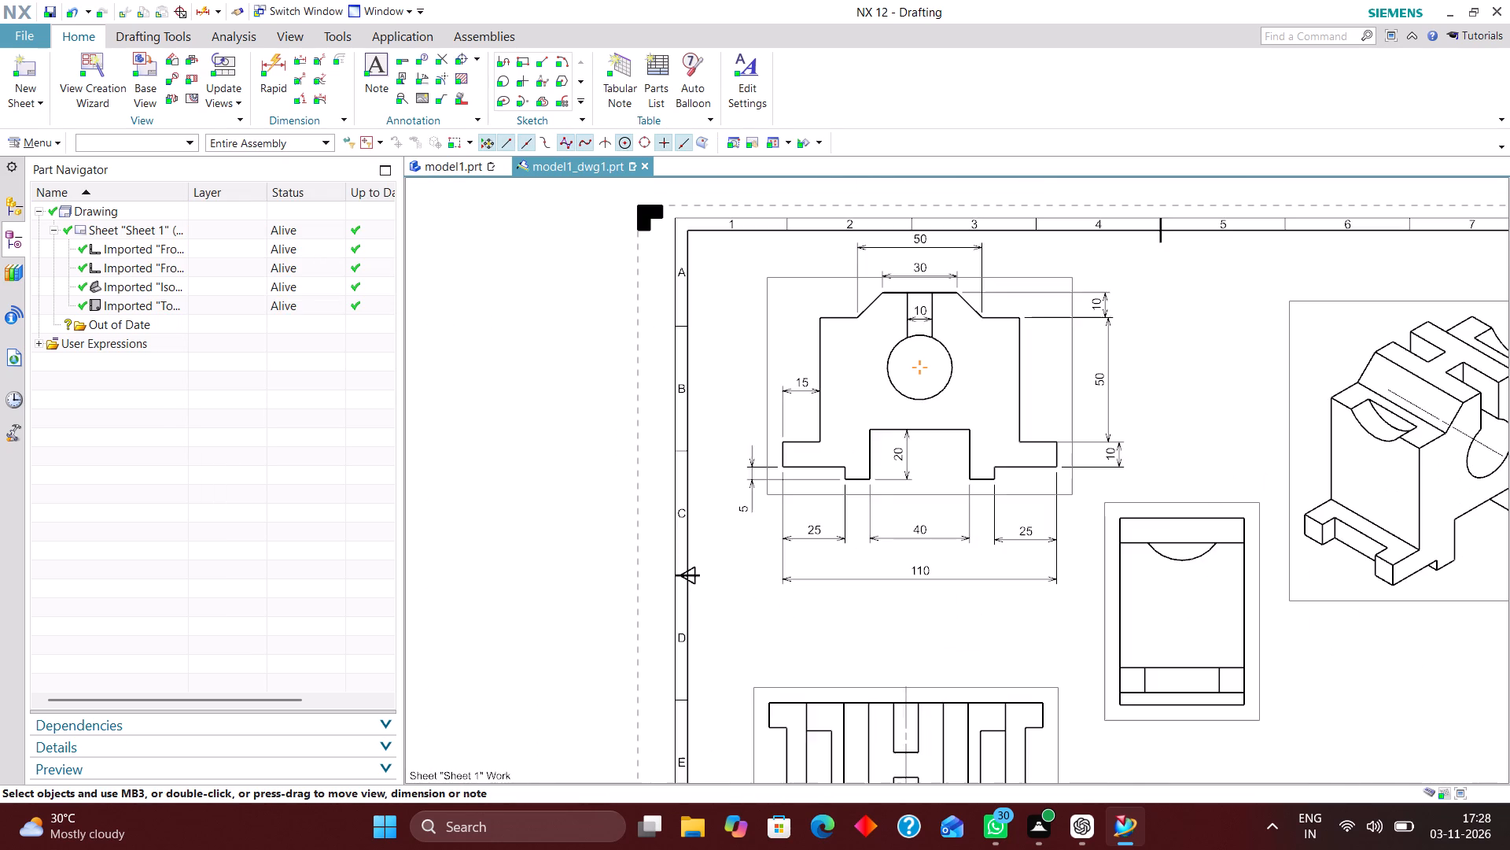
right_drag(832, 617, 740, 684)
right_click(539, 619)
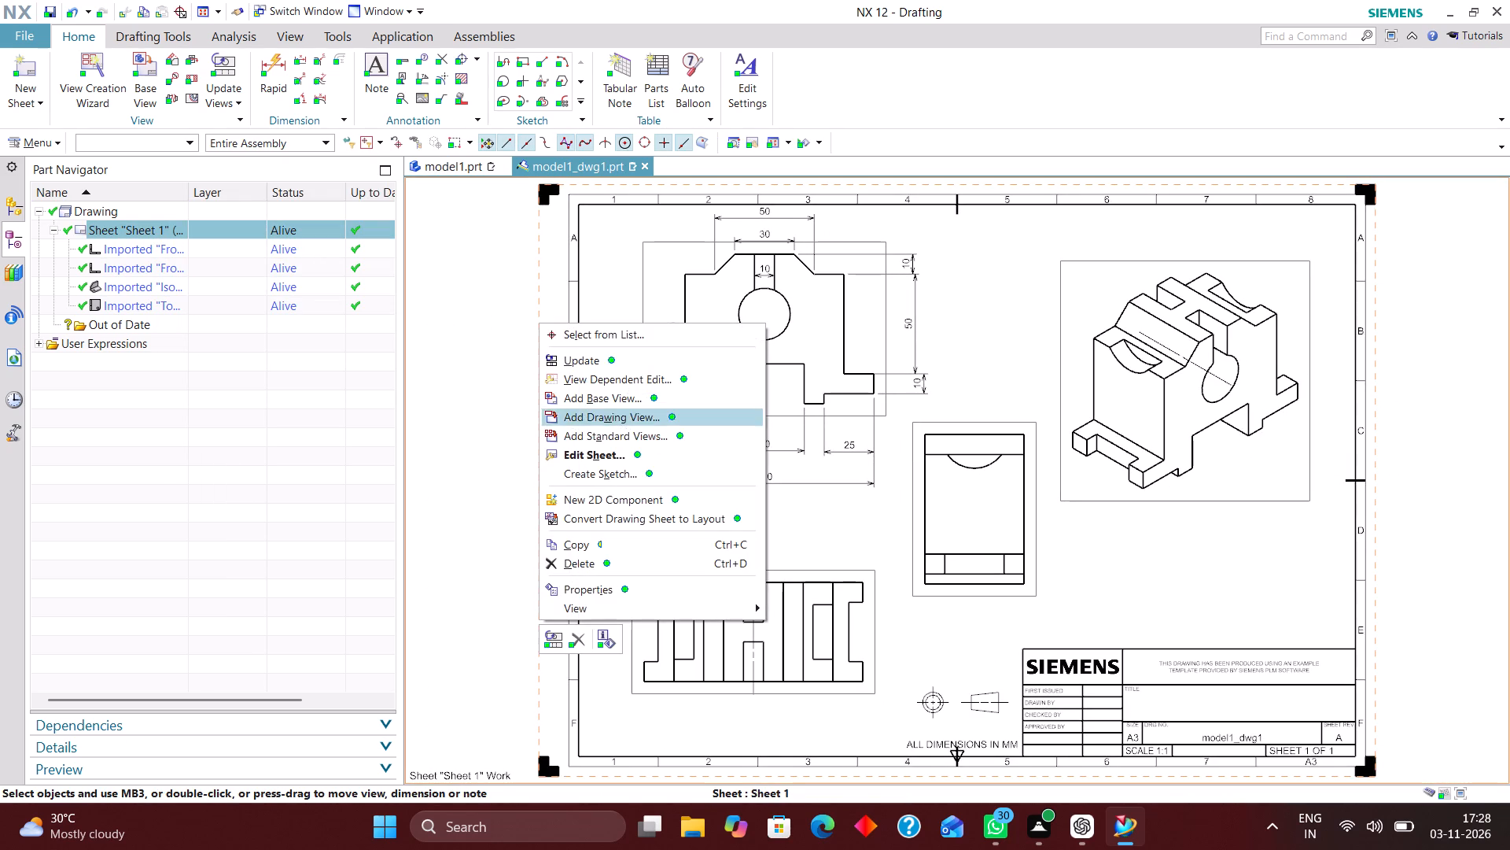
click(584, 450)
click(397, 261)
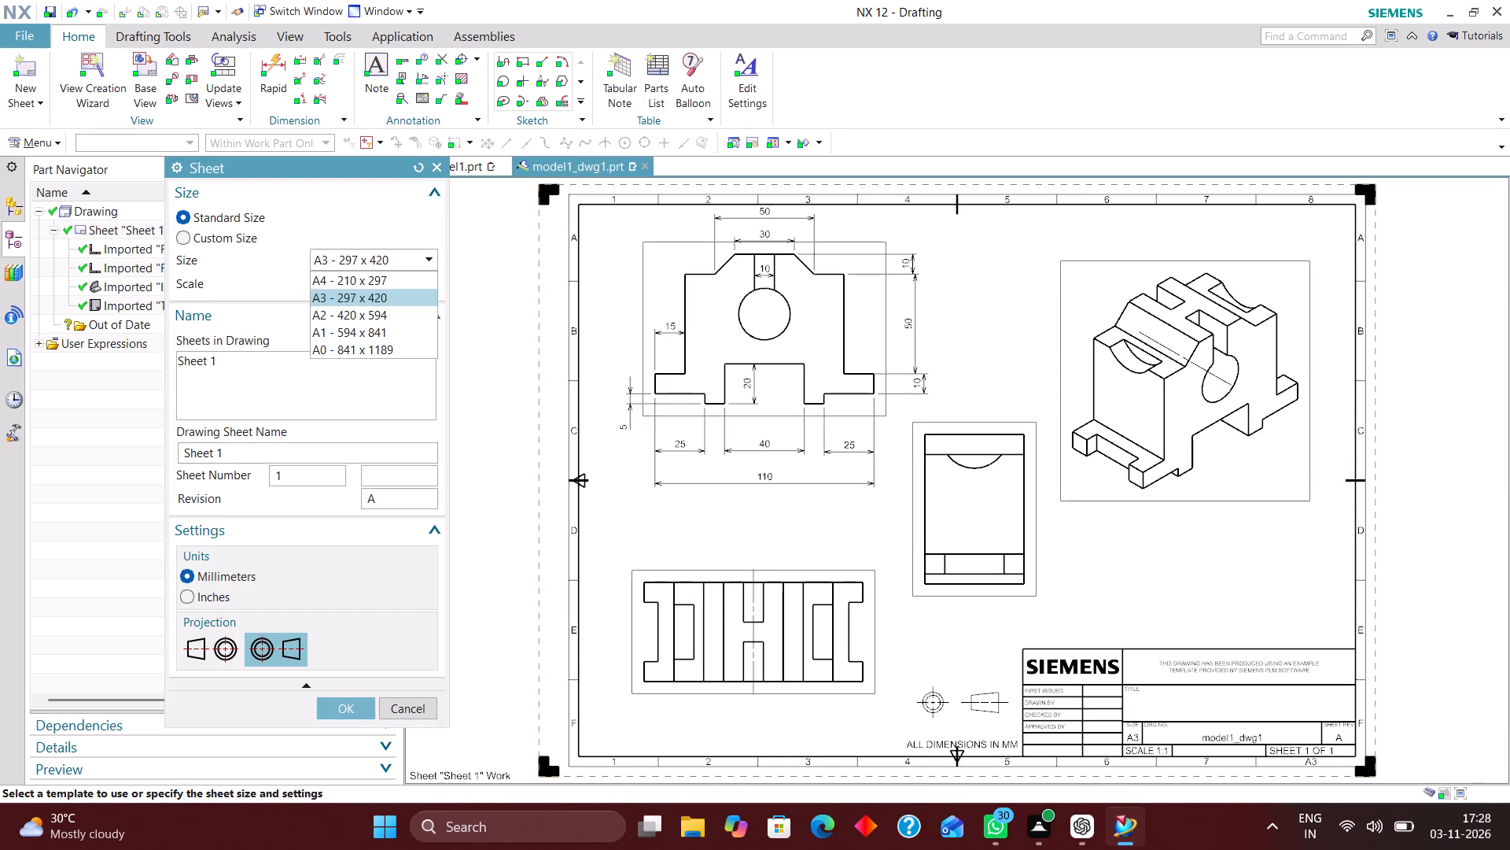
click(369, 310)
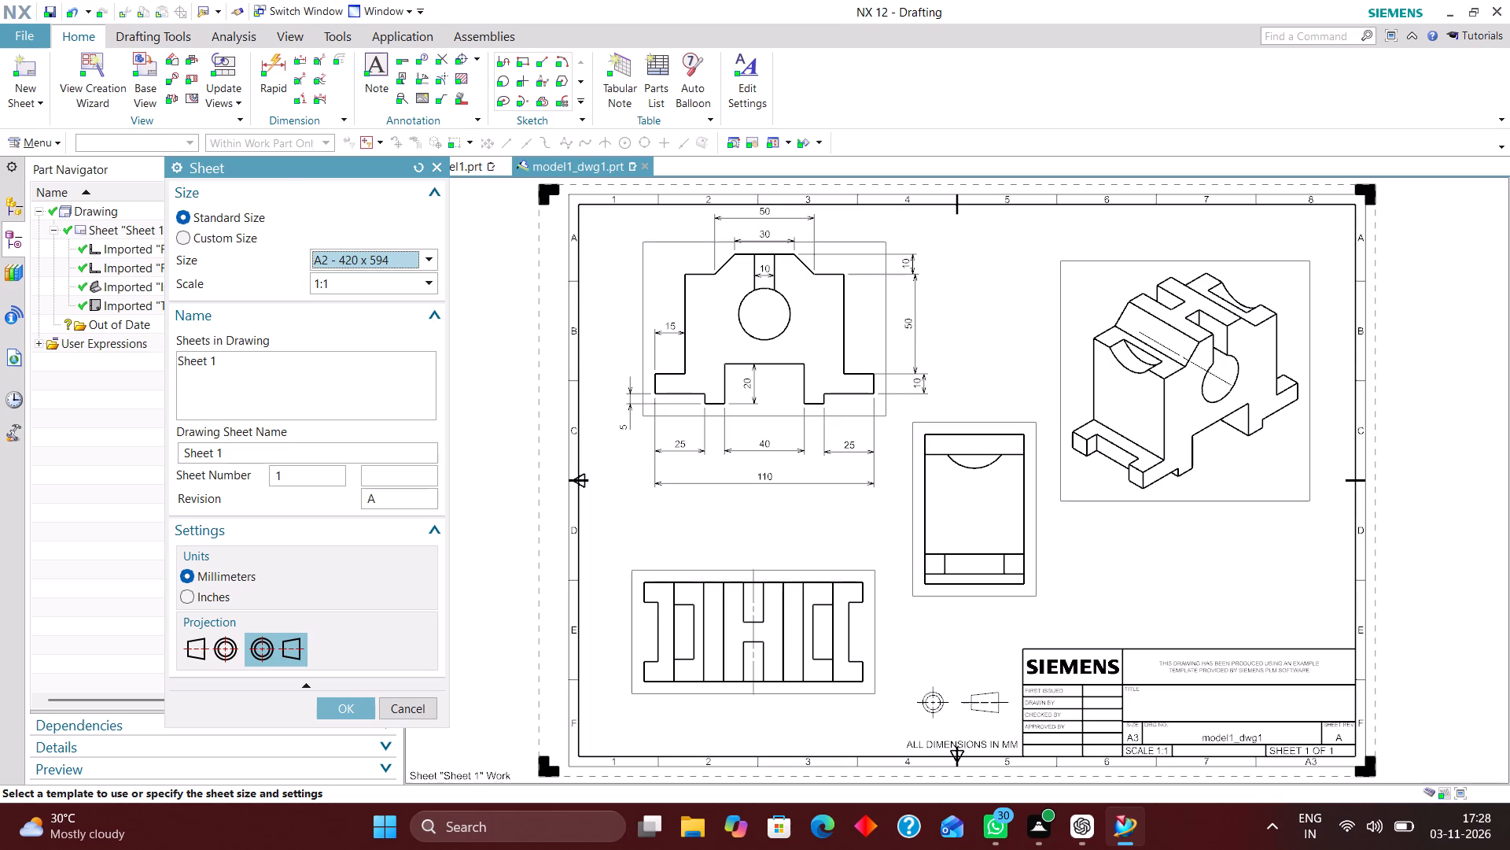
click(346, 704)
Spread the views over the larger sheet: isometric at upper right, front at upper left, end view near the centre.
scroll(595, 553, down, 2)
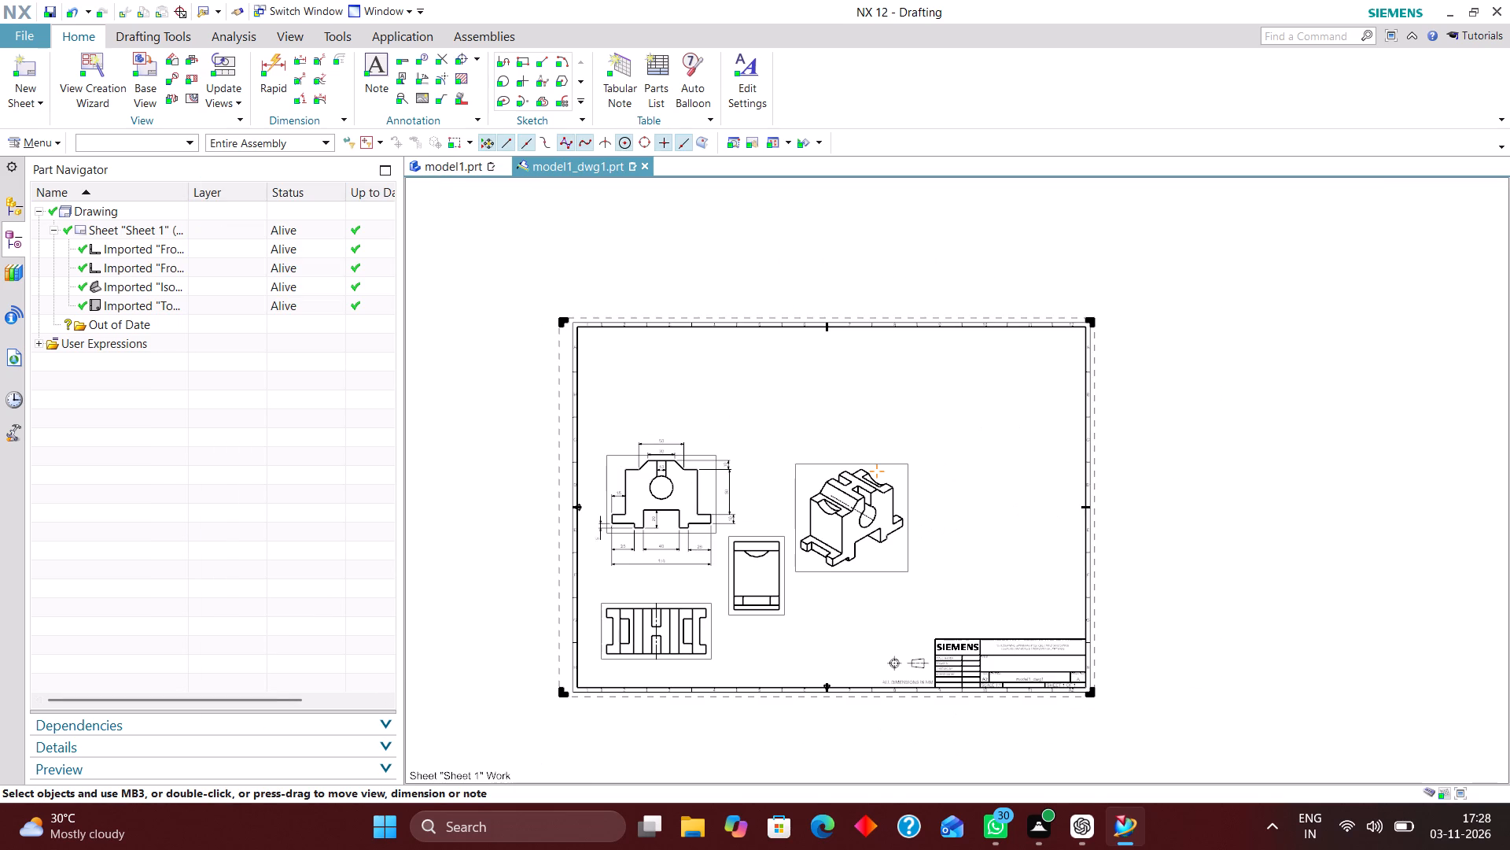
drag(904, 461, 1048, 366)
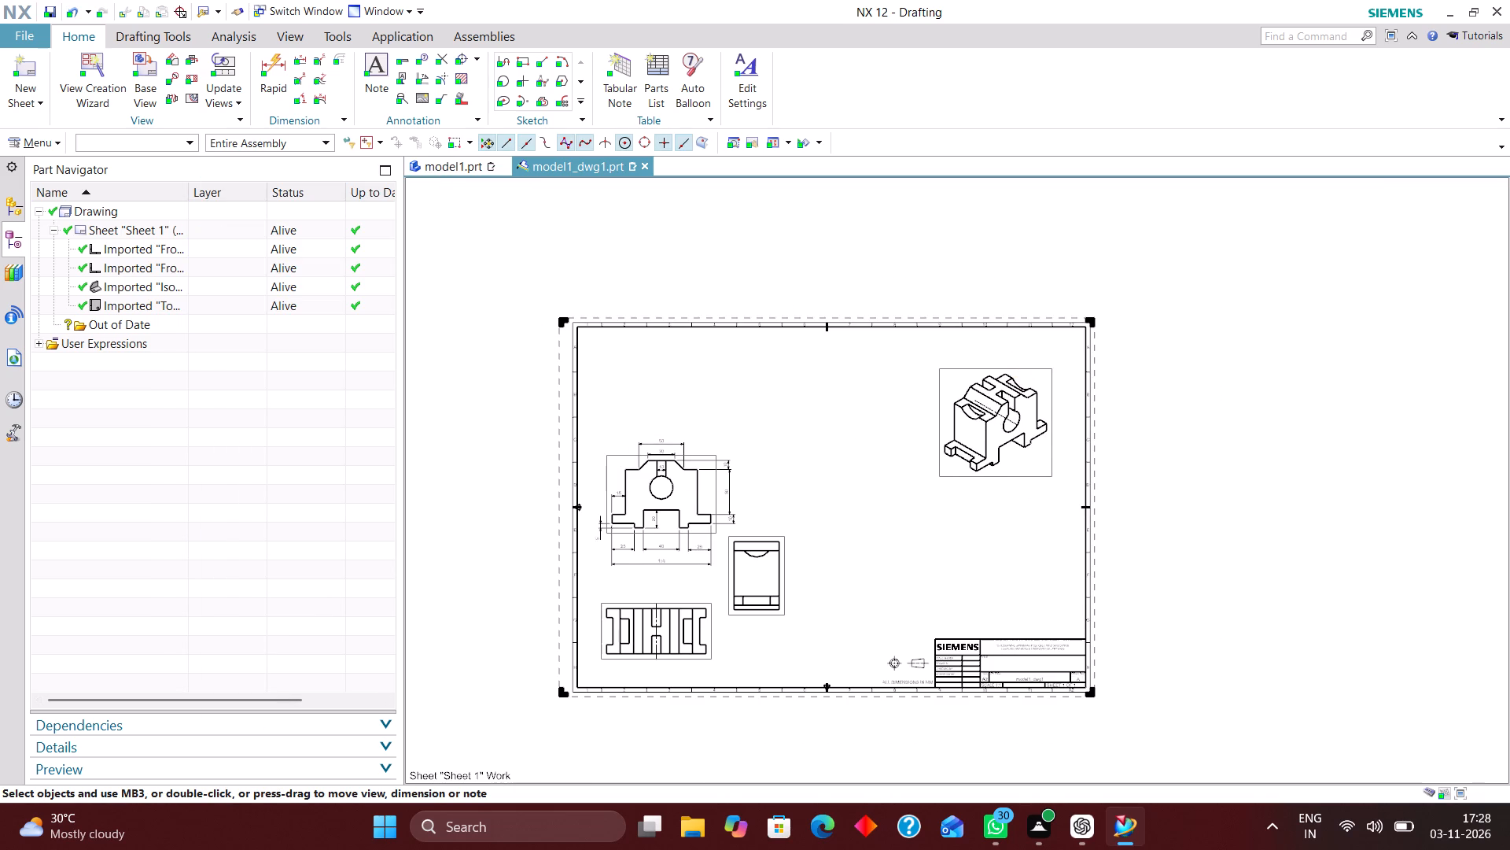
drag(709, 456, 735, 371)
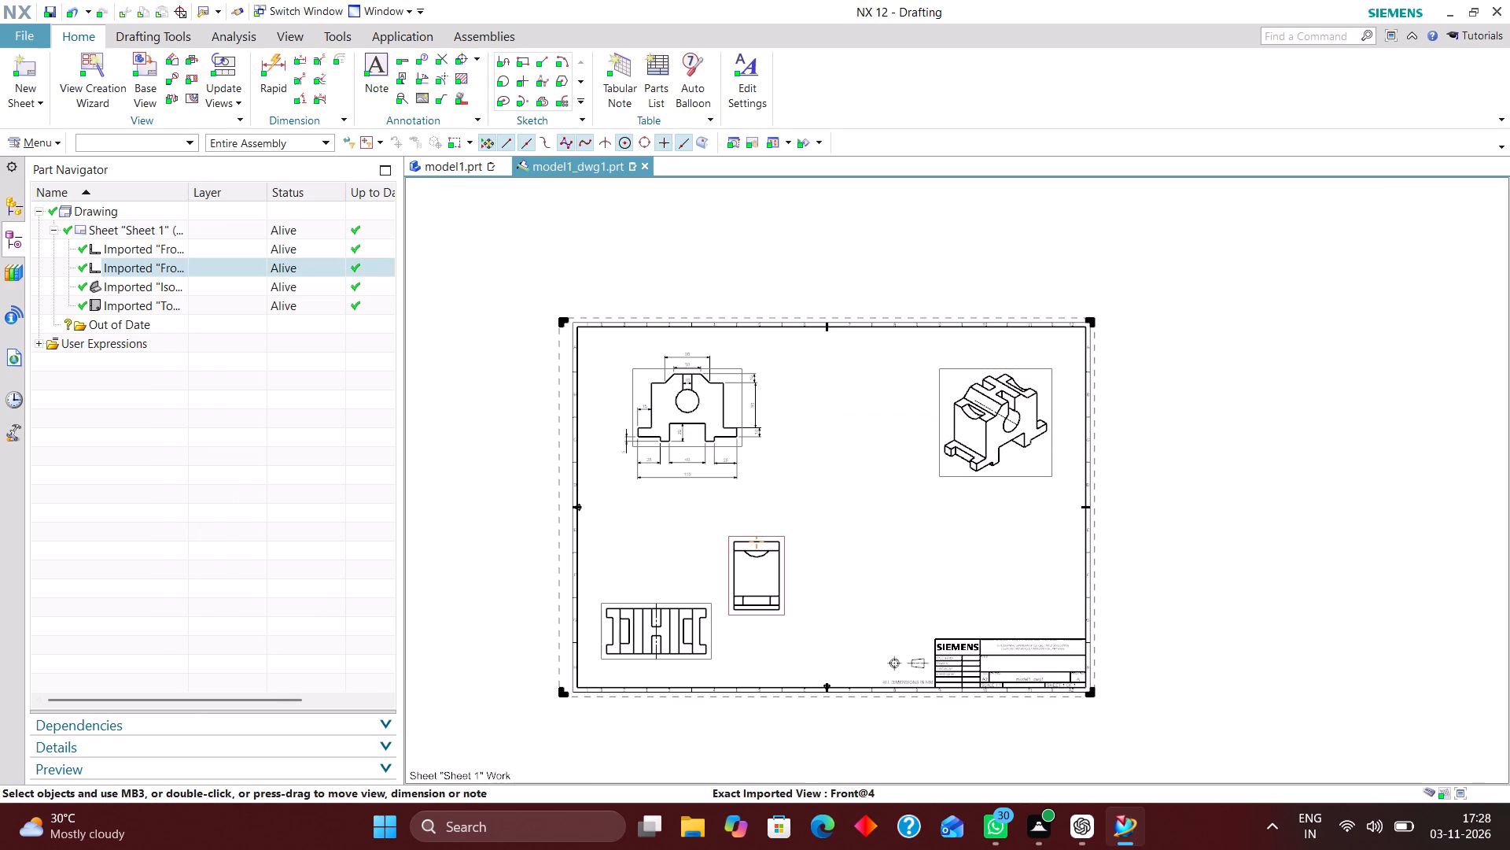
drag(769, 533, 871, 483)
Move the top view so it lines up directly below the front view, with room left between them for dimensions.
drag(708, 593, 710, 595)
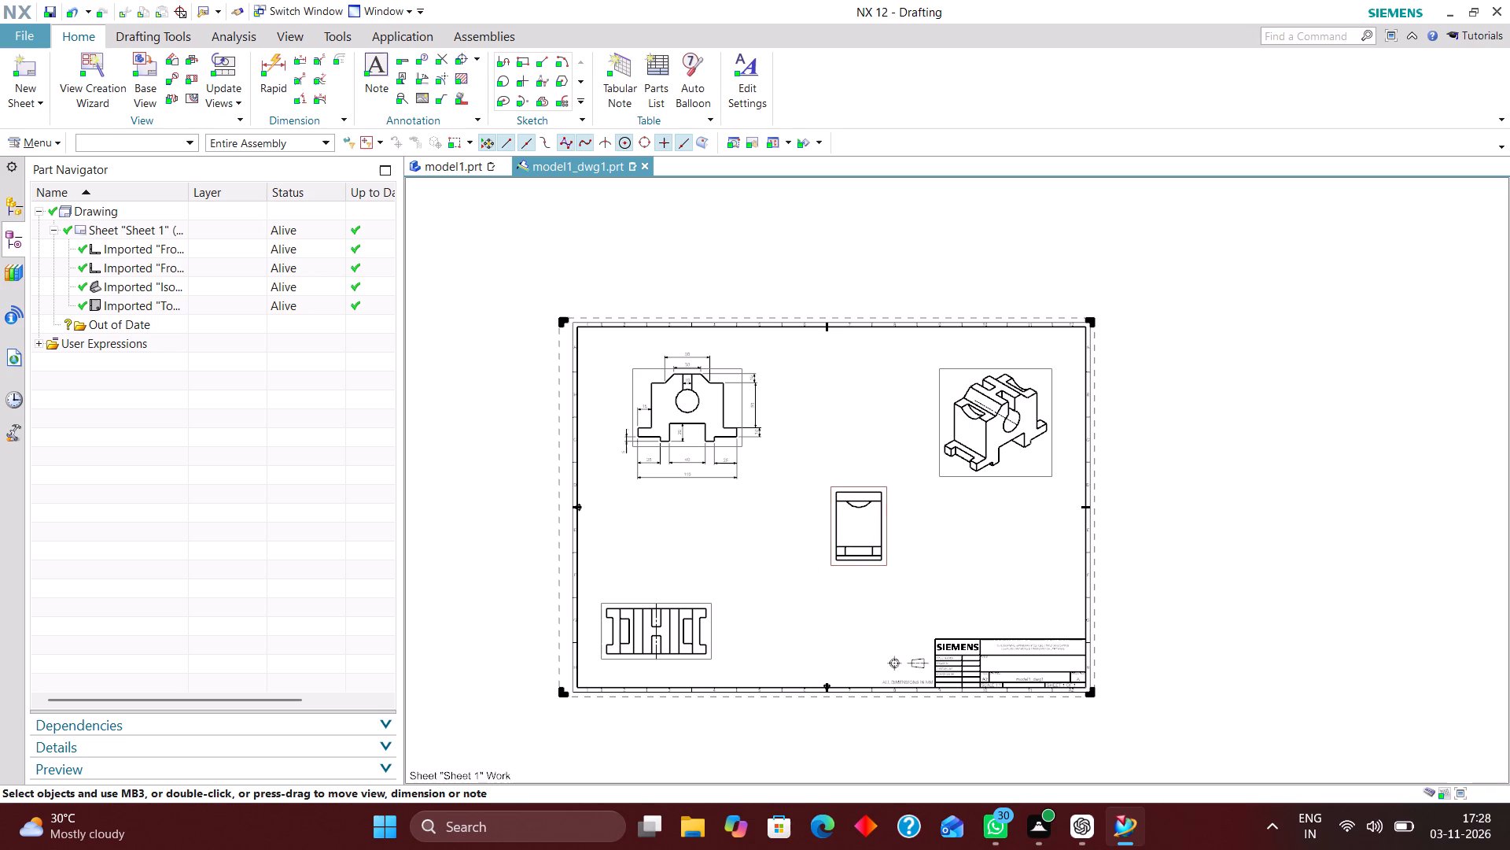
drag(710, 595, 716, 591)
drag(708, 601, 757, 567)
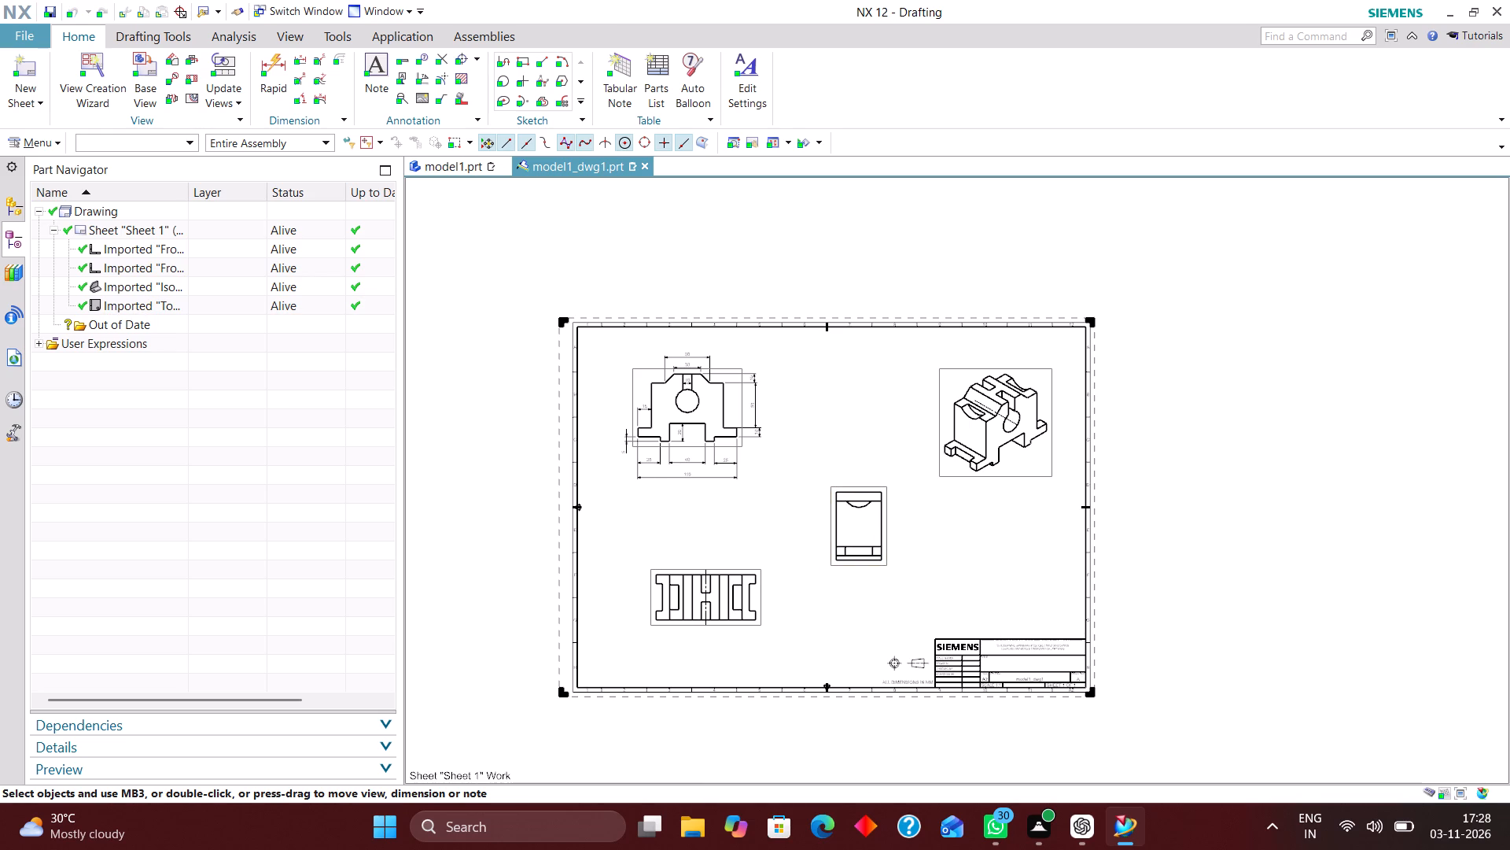
right_drag(962, 530, 736, 630)
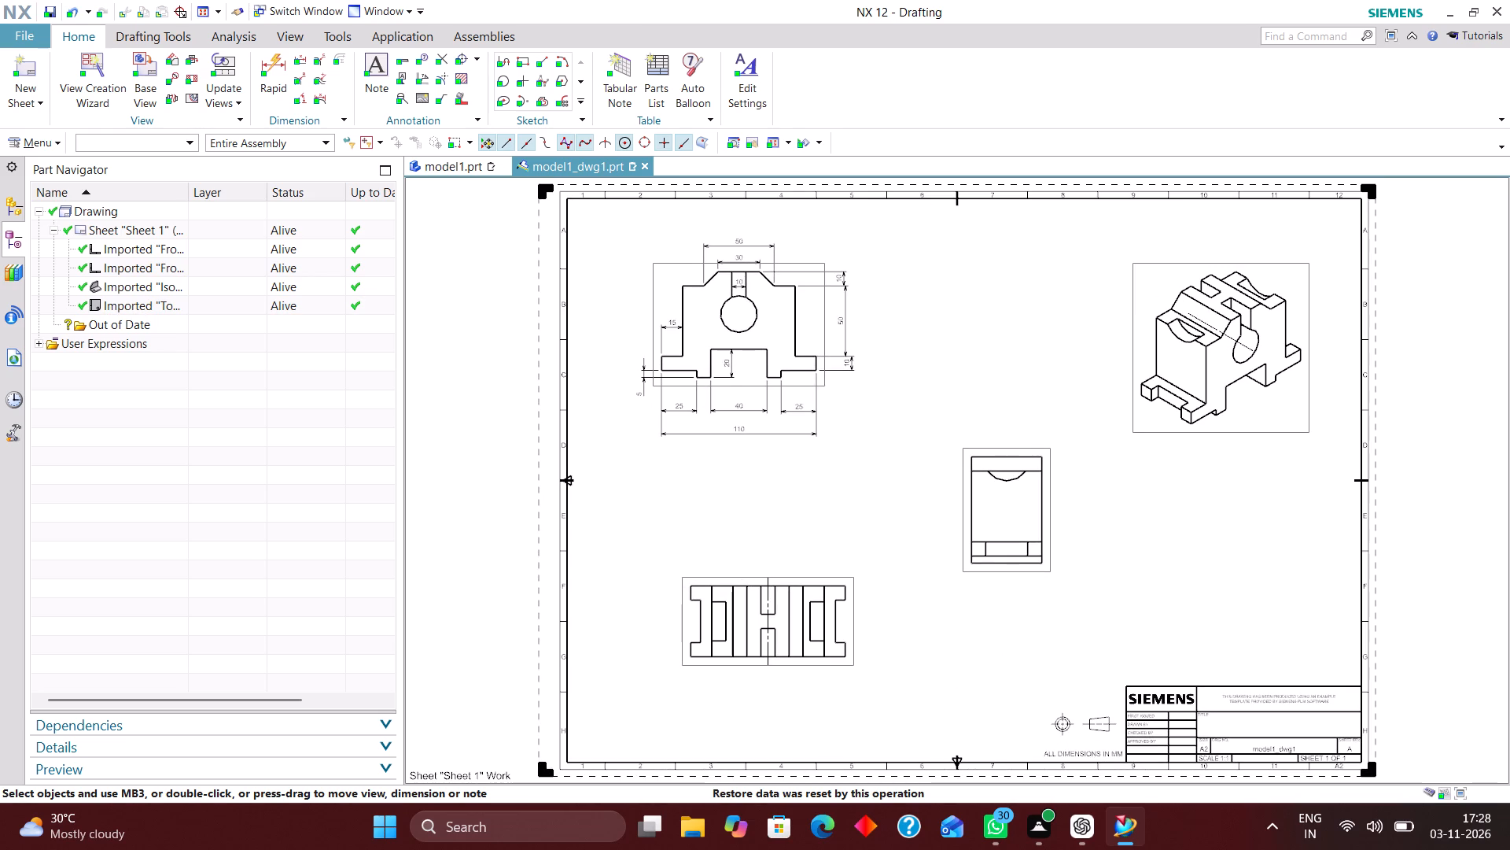
drag(679, 628, 647, 623)
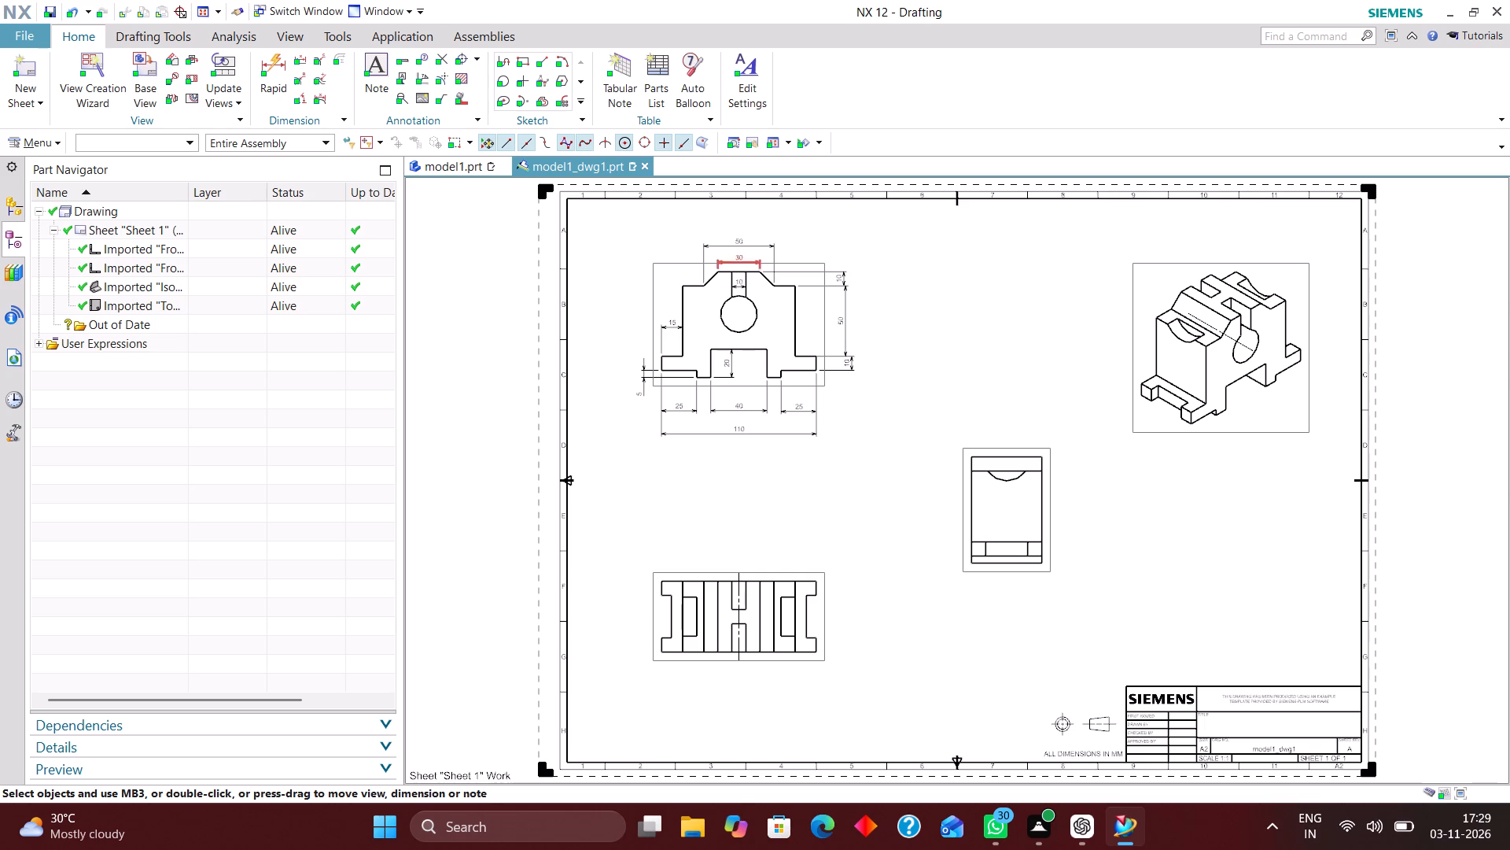
Dimension the body's width between its upper outer corners, placed above the chamfer-span dimension of the front view, and close Rapid Dimension.
scroll(736, 259, up, 2)
scroll(747, 333, down, 2)
scroll(737, 272, up, 1)
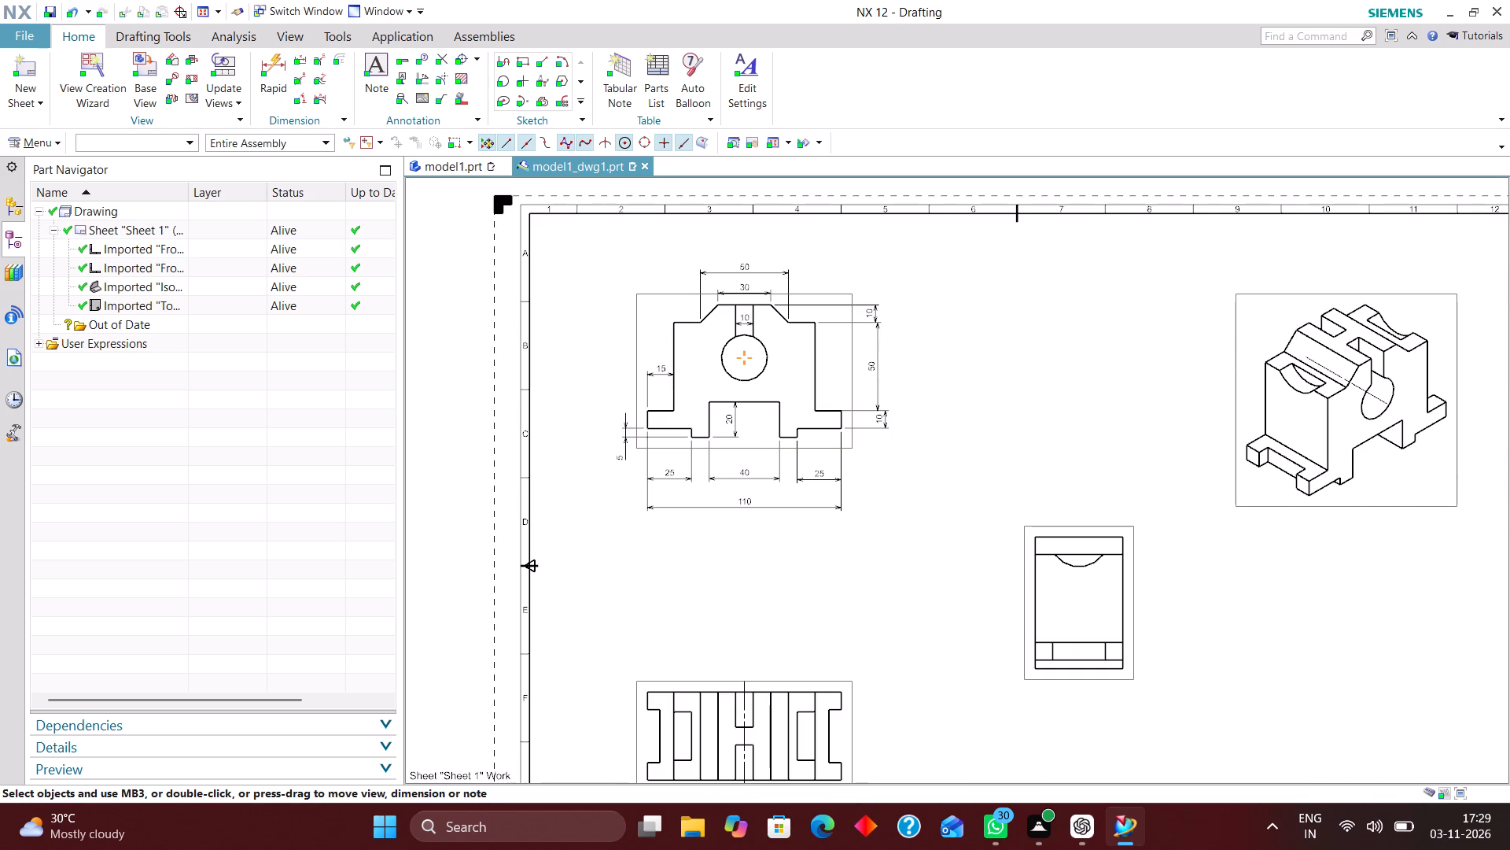
click(272, 57)
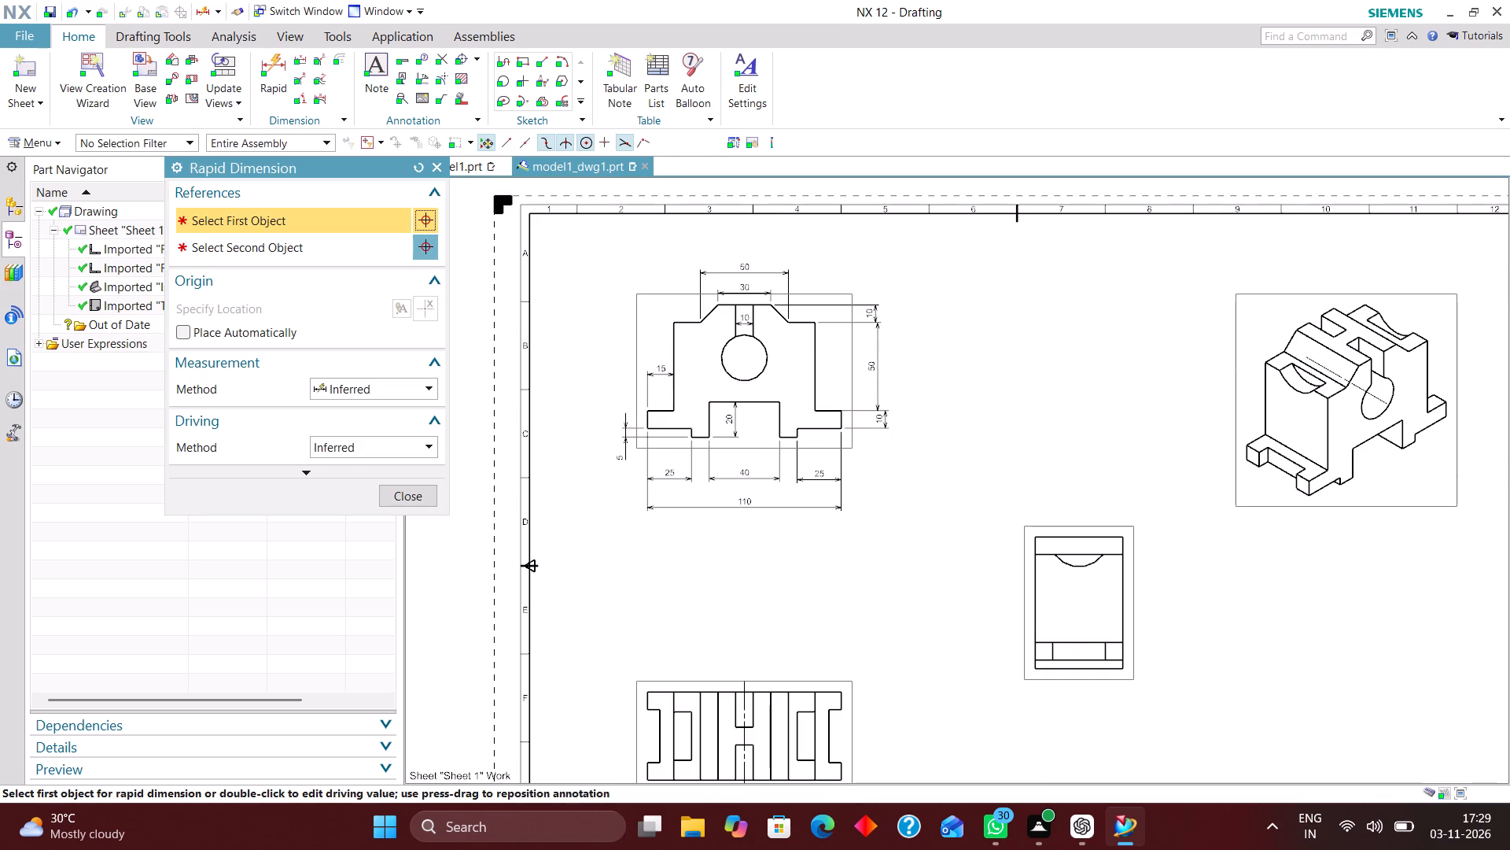
click(669, 321)
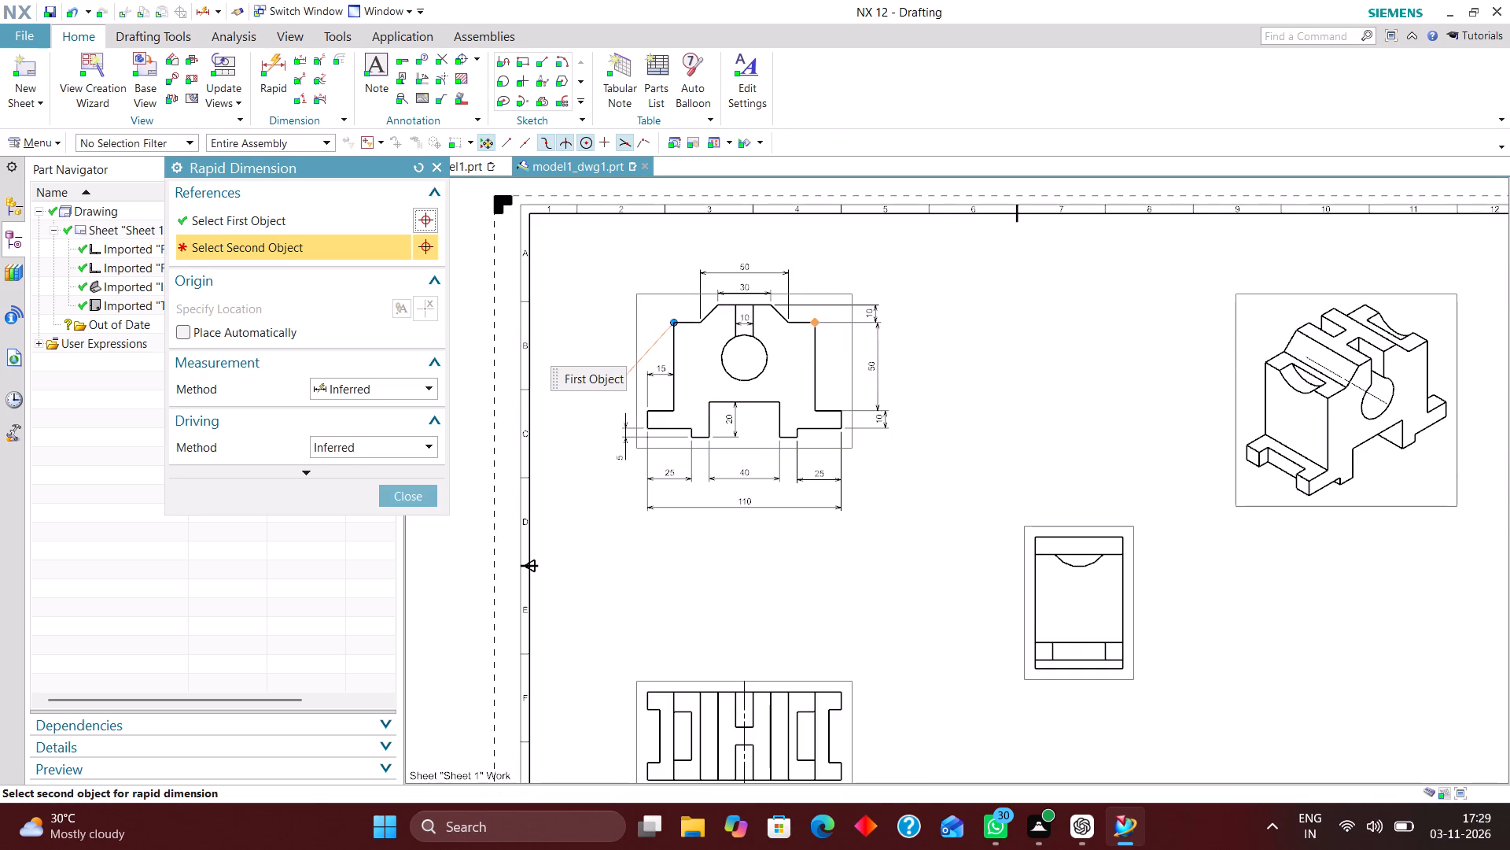
click(816, 323)
click(750, 234)
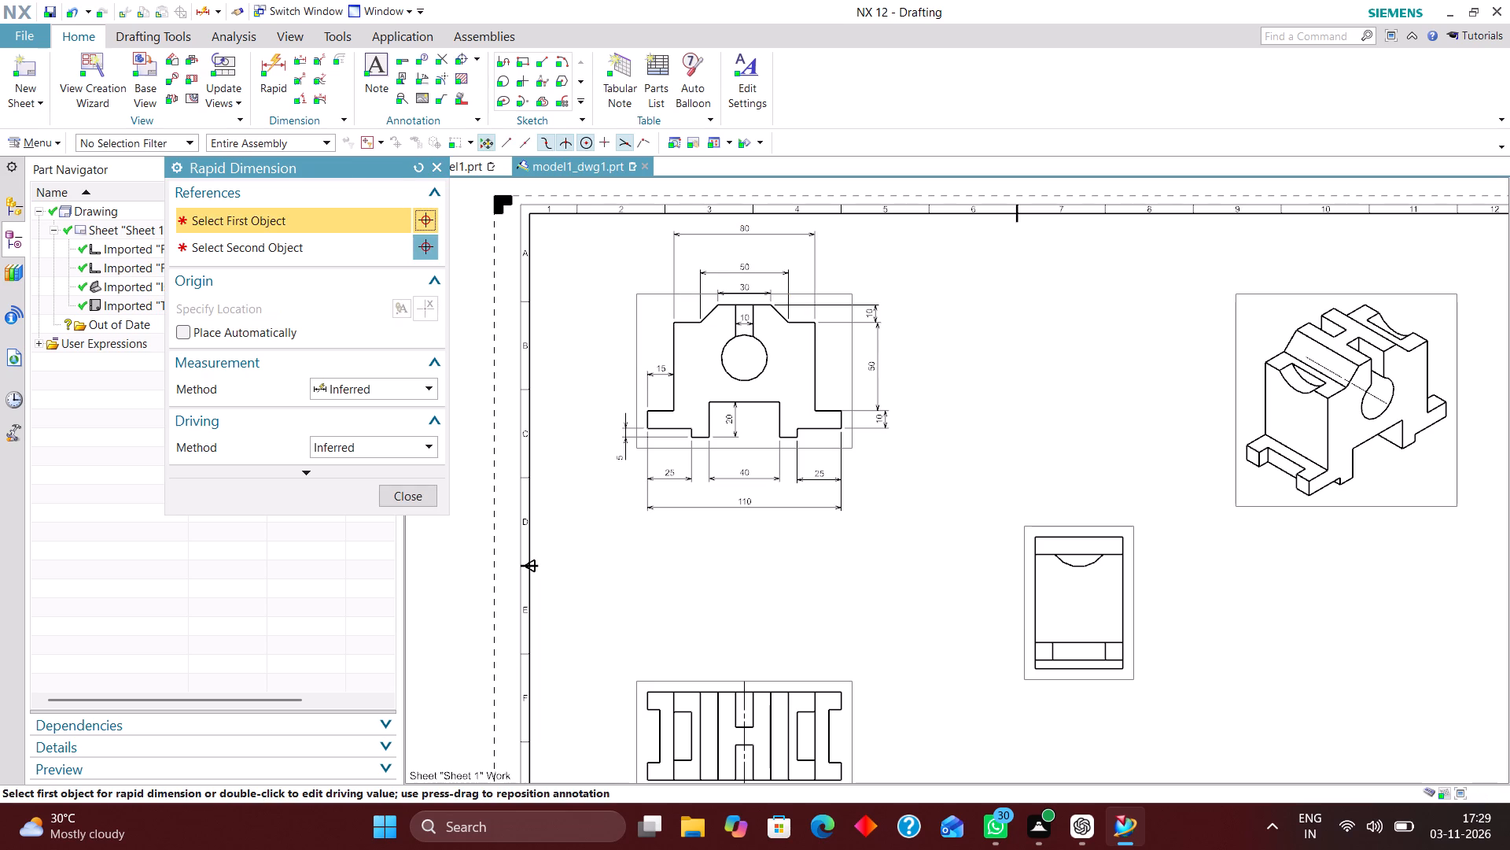
click(413, 490)
Move the chamfer-span and flat-top-edge dimensions up so the stacked dimensions above the front view are evenly spaced.
scroll(745, 264, up, 2)
drag(745, 275, 752, 246)
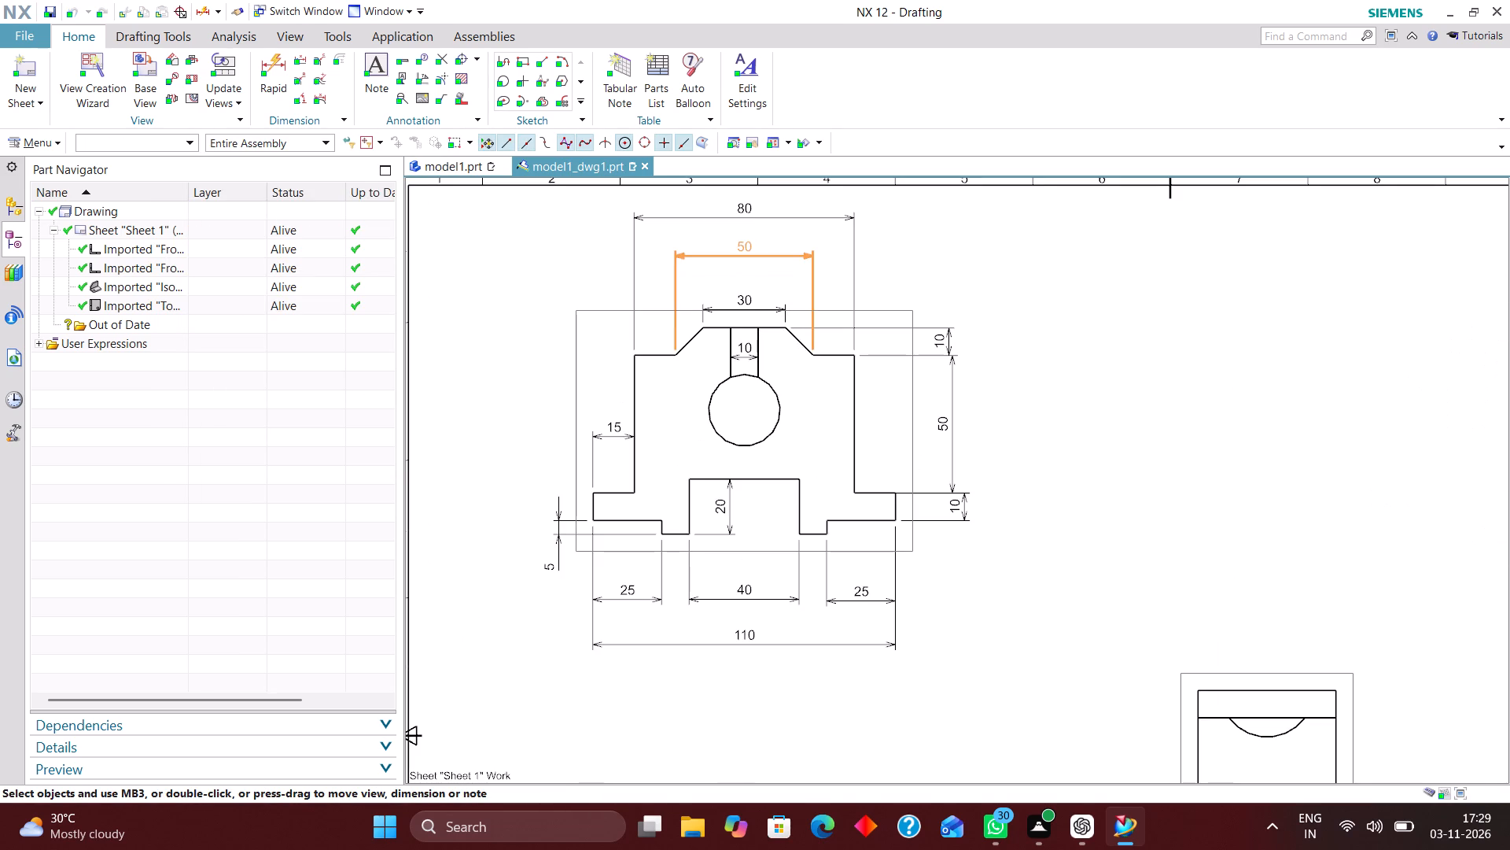
drag(752, 246, 751, 246)
drag(746, 298, 746, 276)
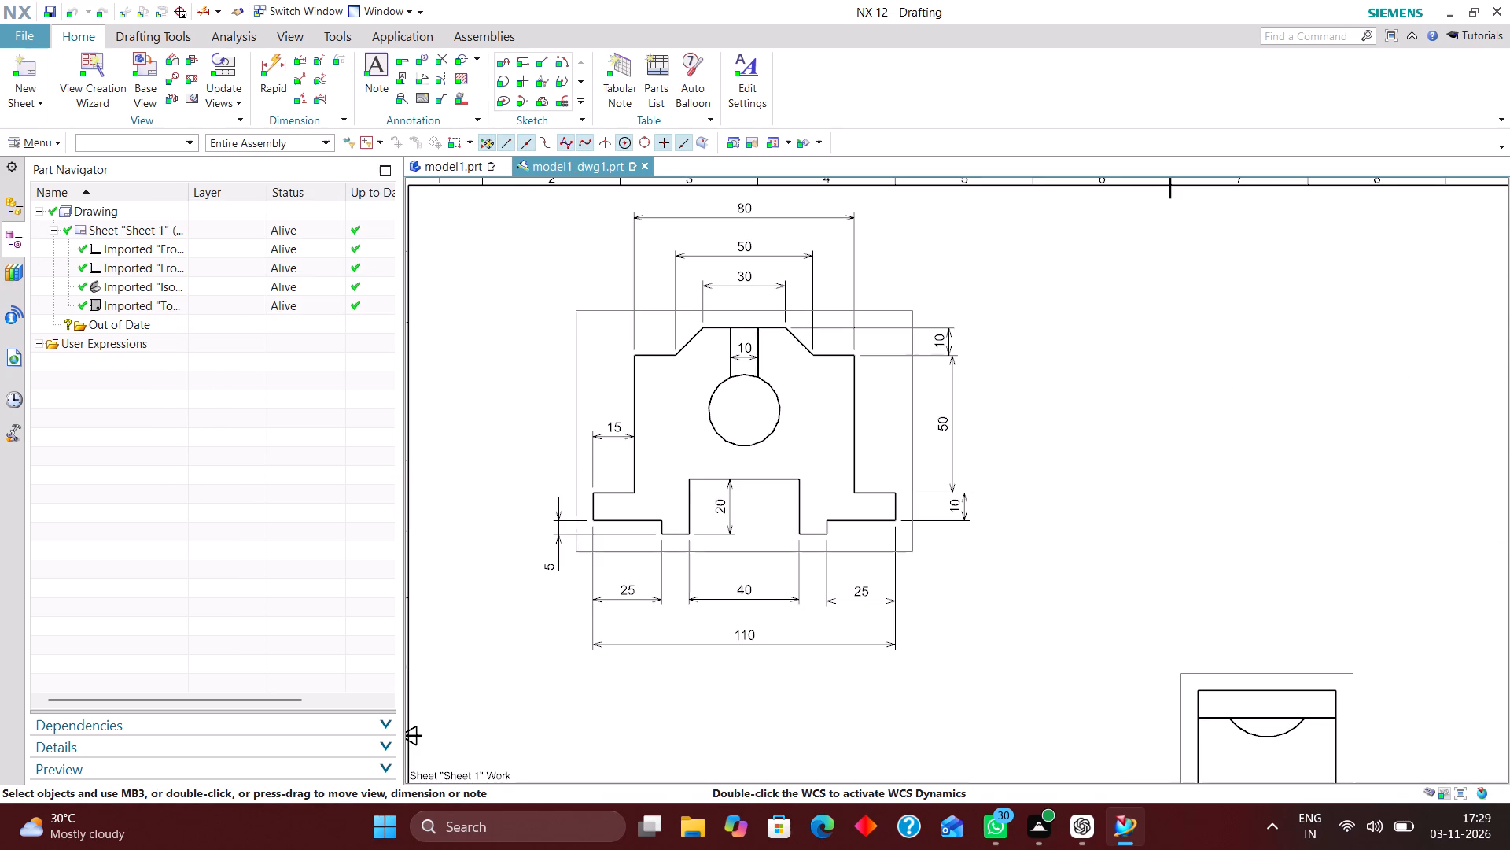
Set the arrows of the chamfer-height dimension beside the front view to Out and close the dimension editor.
scroll(818, 326, down, 1)
scroll(903, 368, up, 2)
click(930, 318)
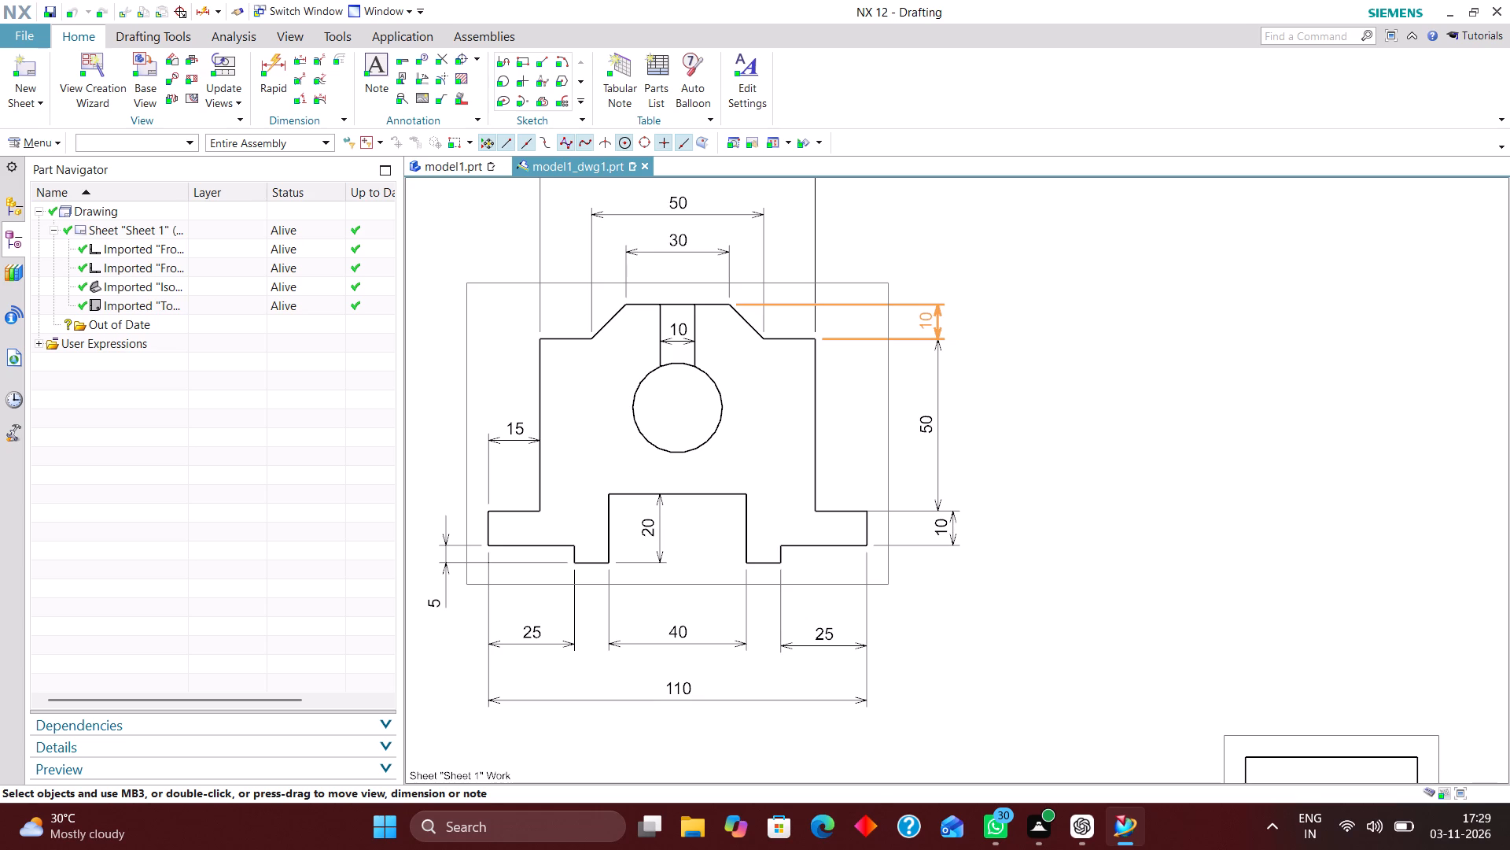
double_click(937, 320)
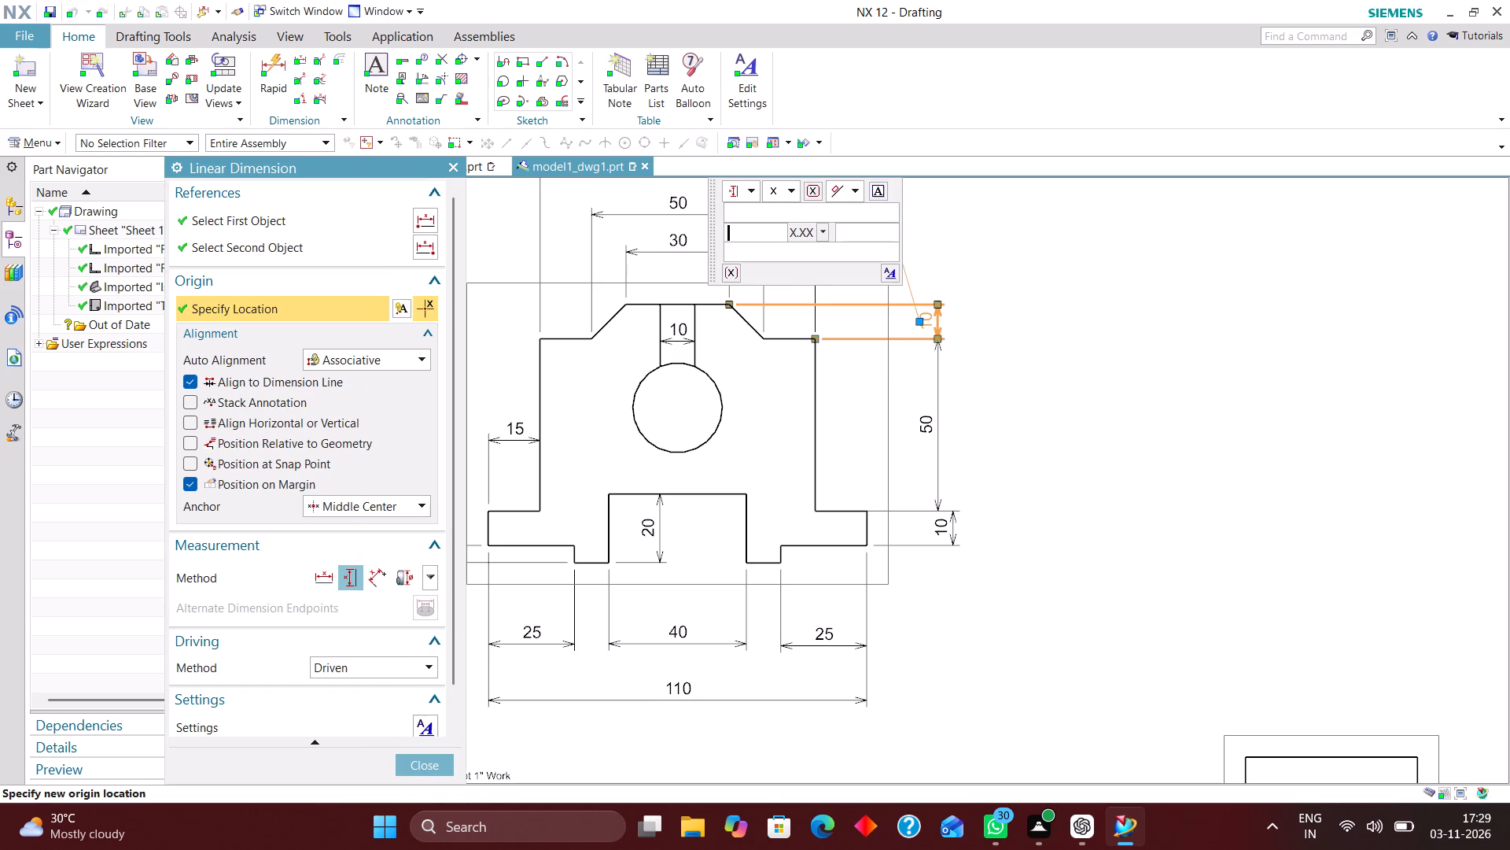
click(941, 303)
click(849, 357)
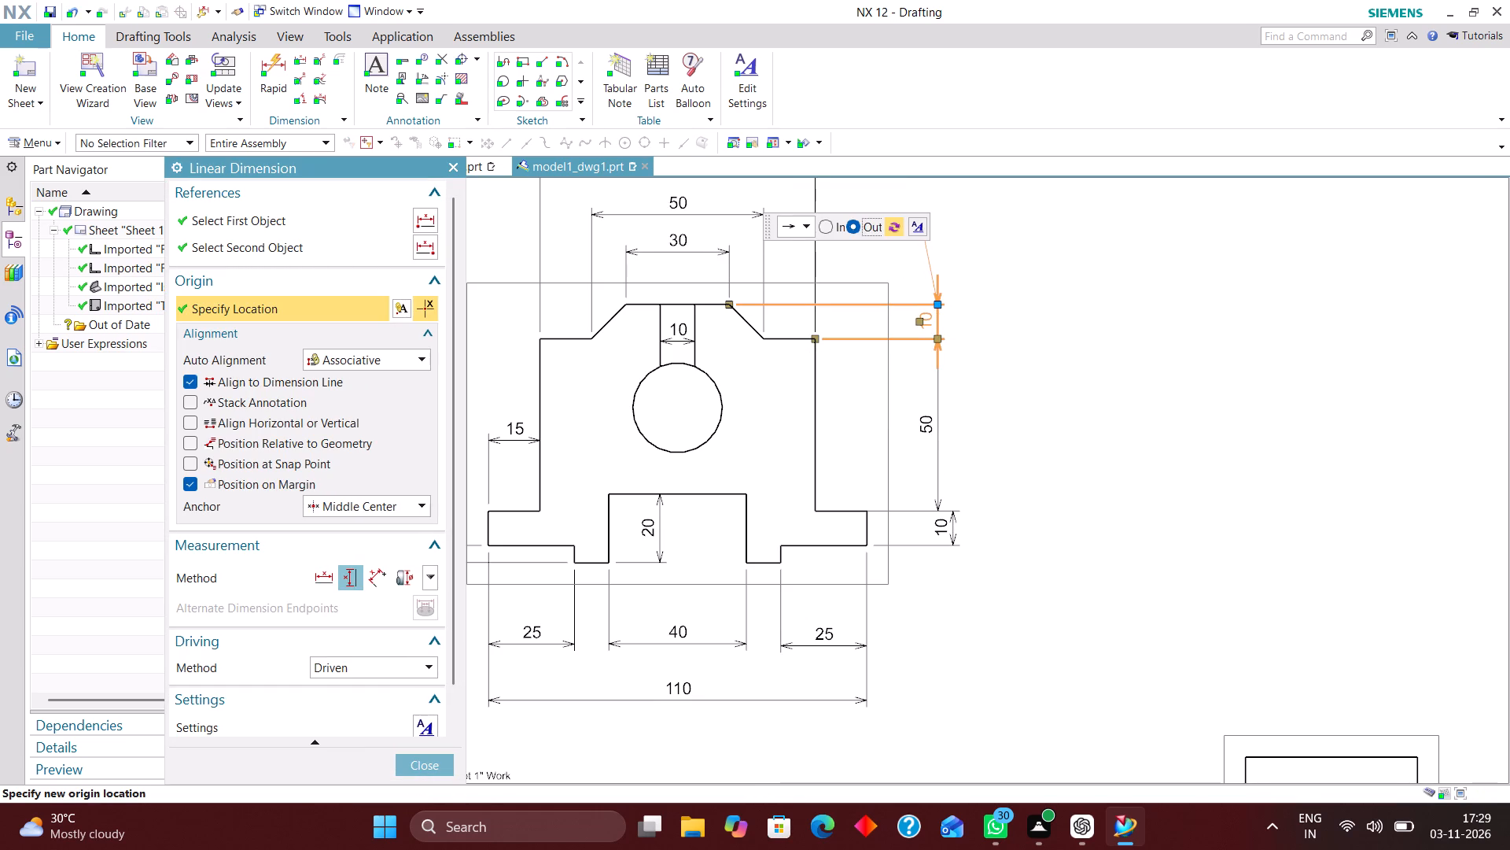
click(422, 763)
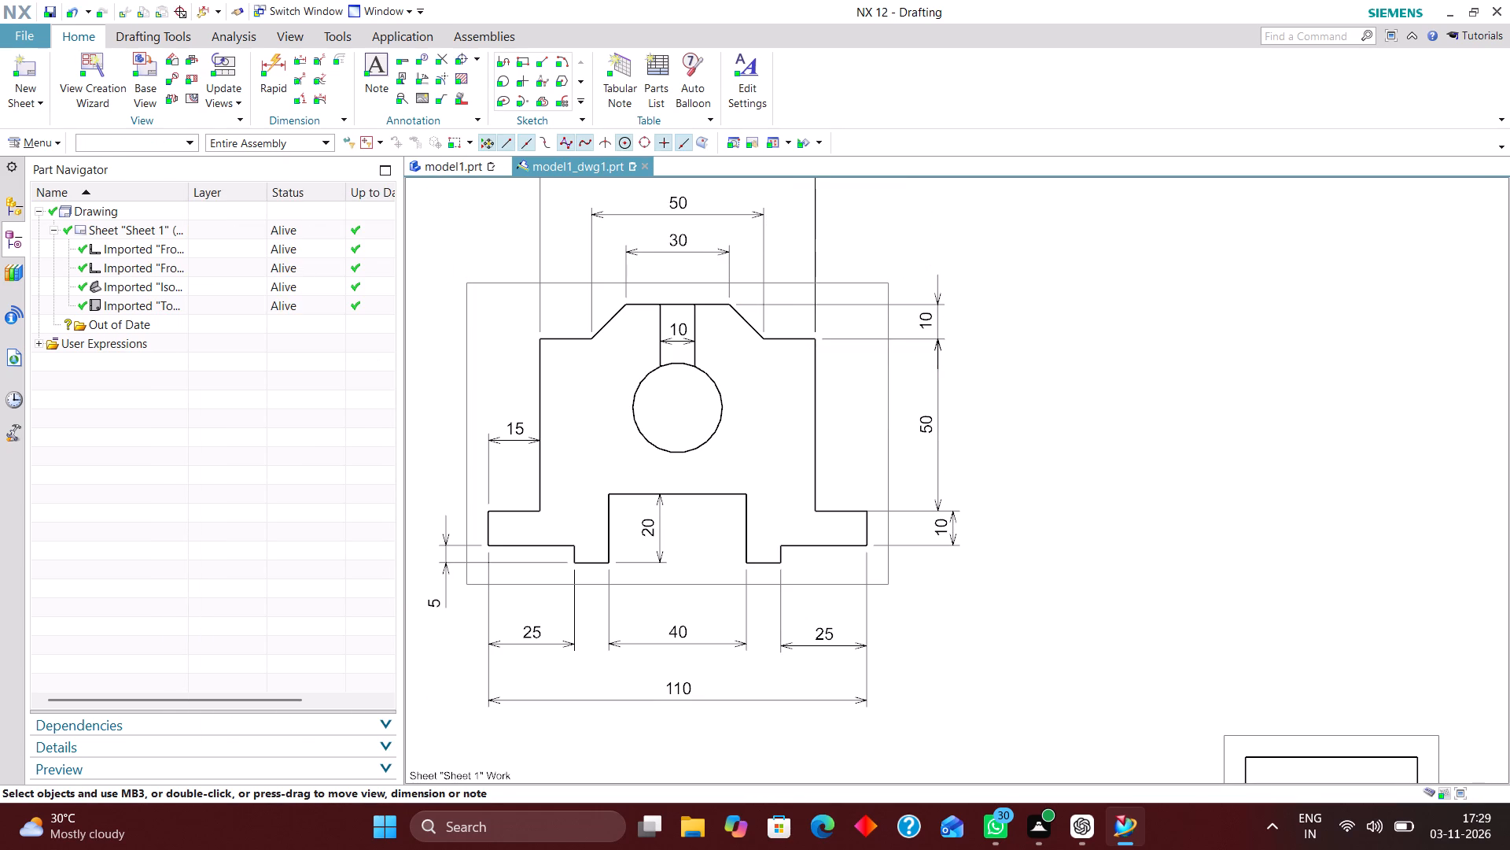
Line up the base-flange thickness dimension with the body-height dimension beside the front view and set its arrows to Out.
scroll(967, 570, up, 2)
scroll(966, 520, down, 3)
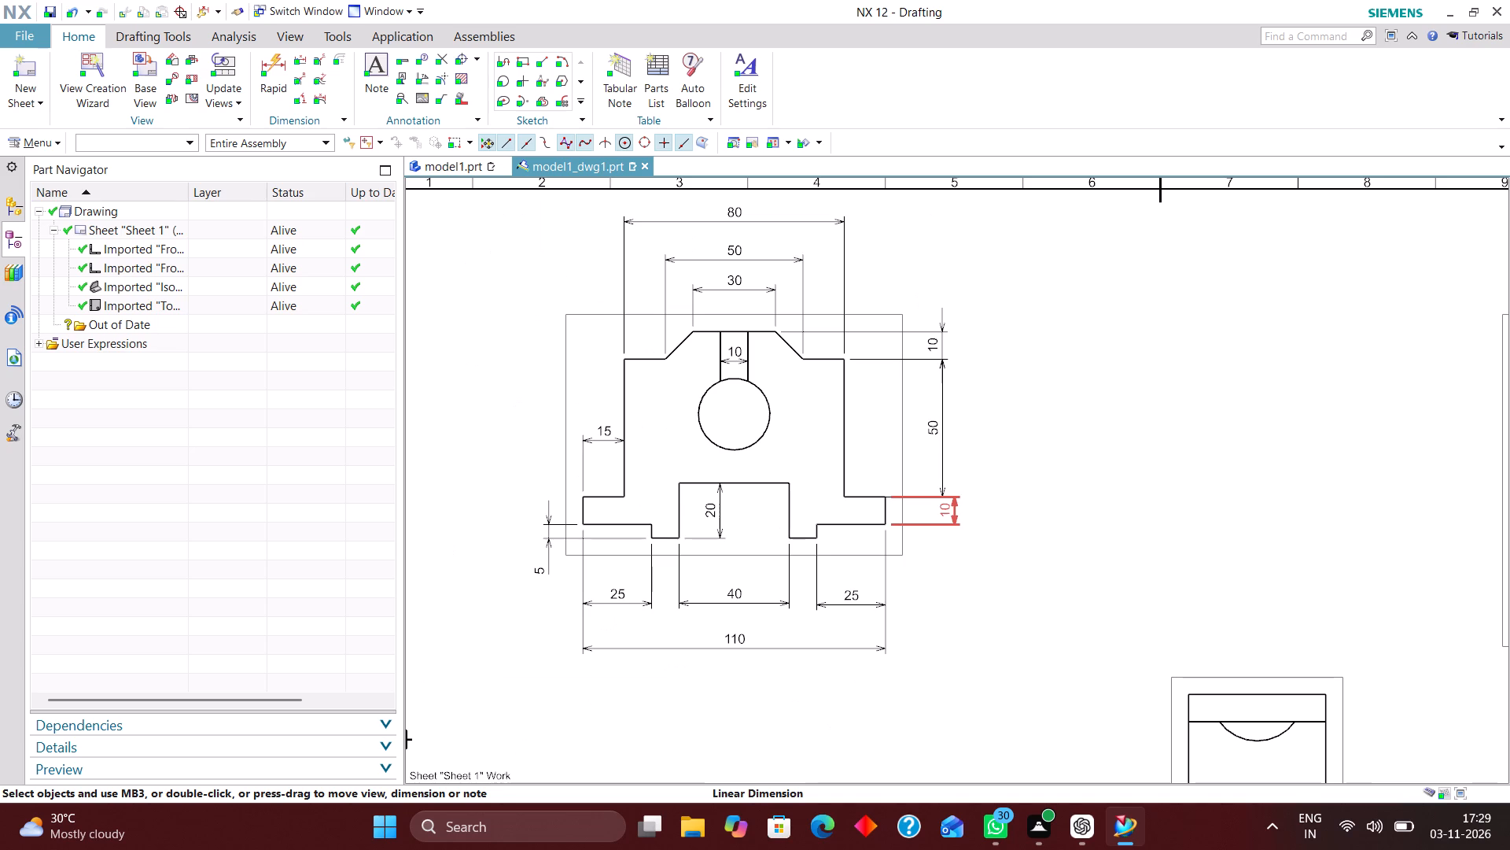
drag(952, 509, 934, 513)
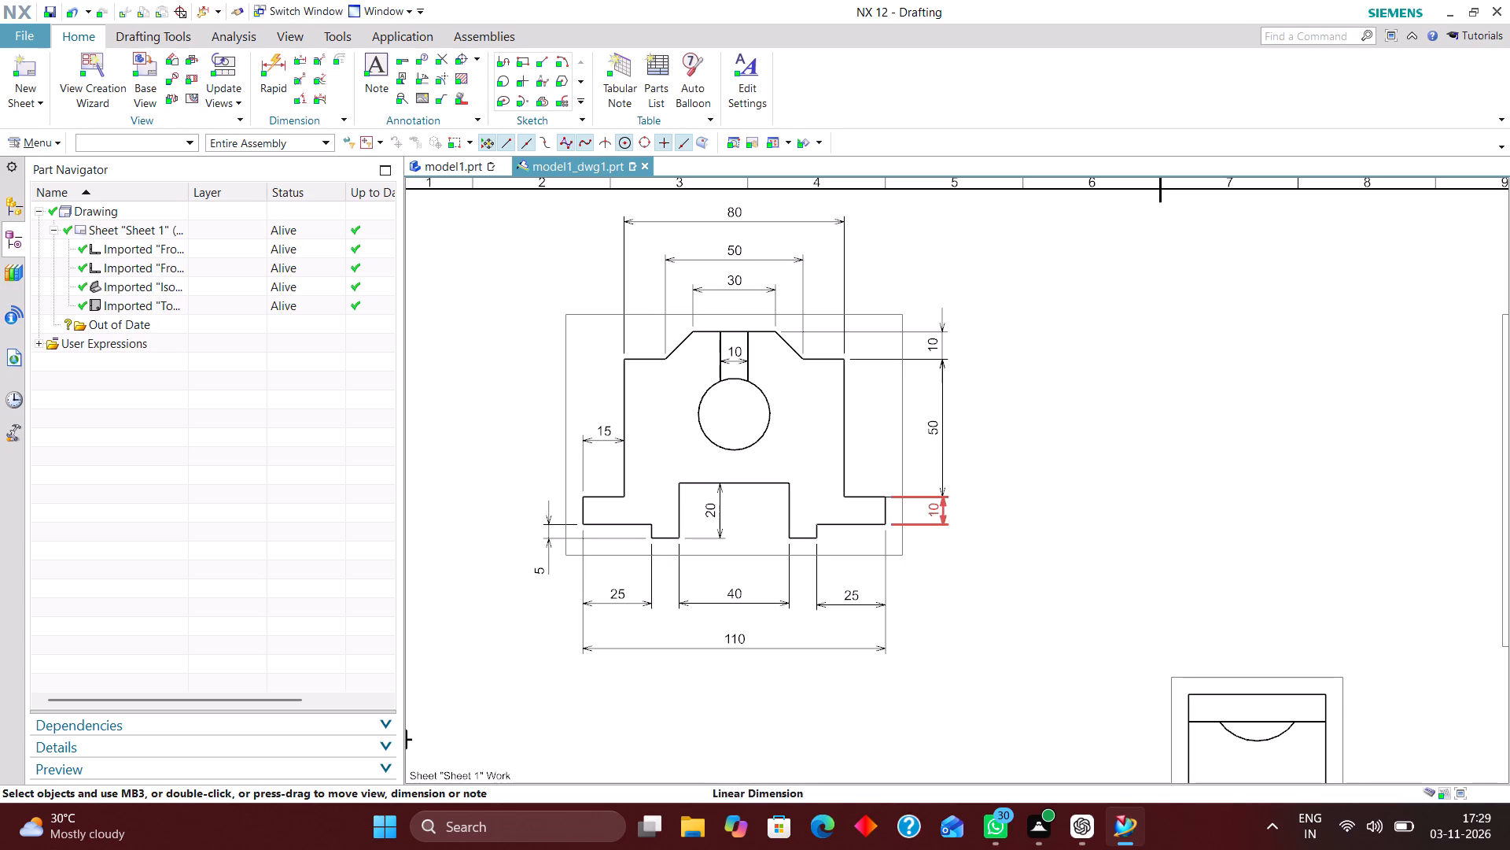
double_click(938, 516)
click(943, 529)
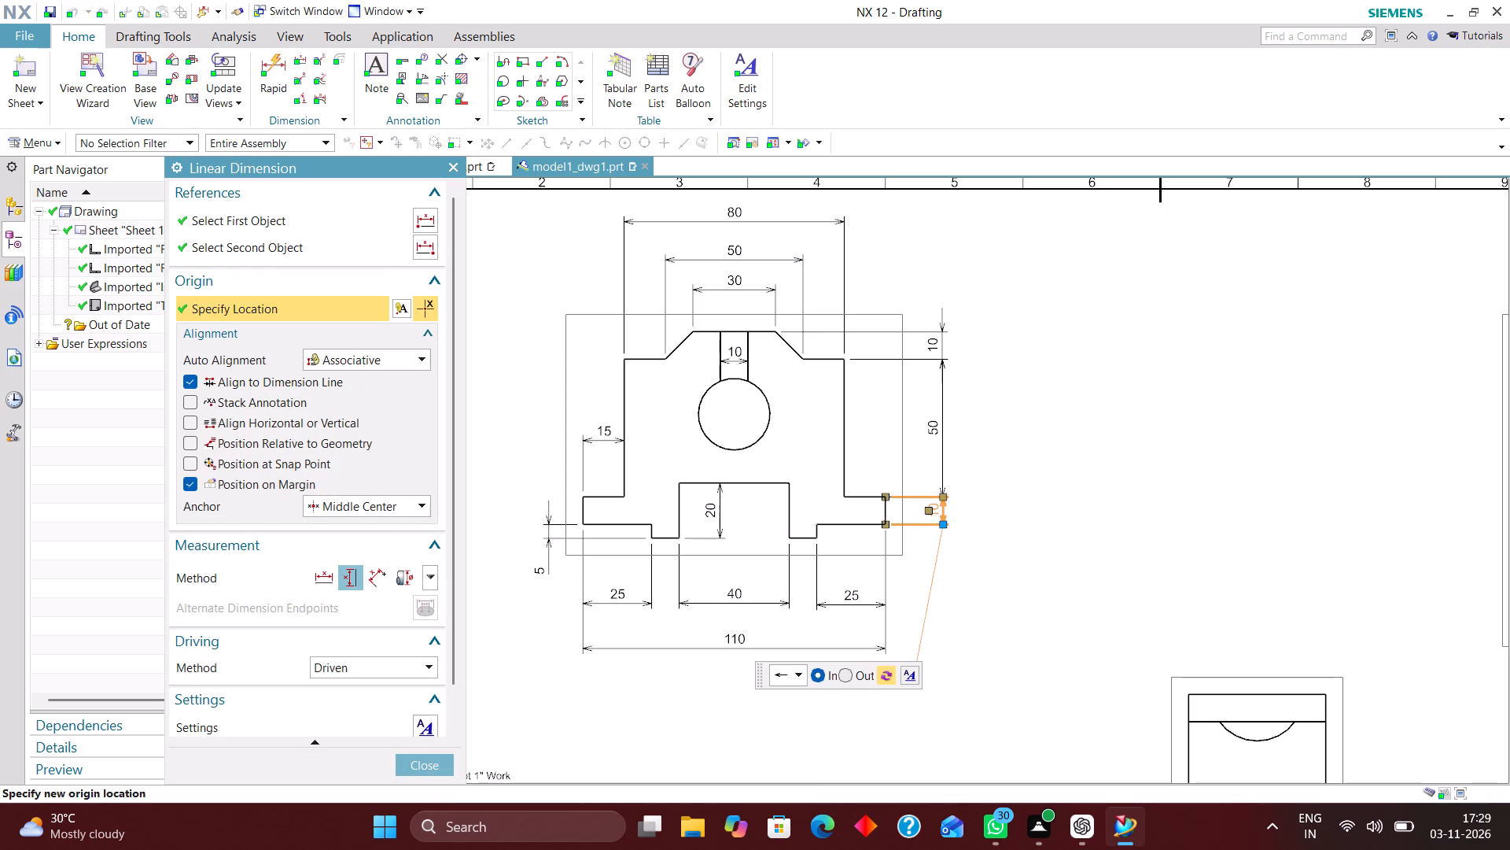
click(842, 669)
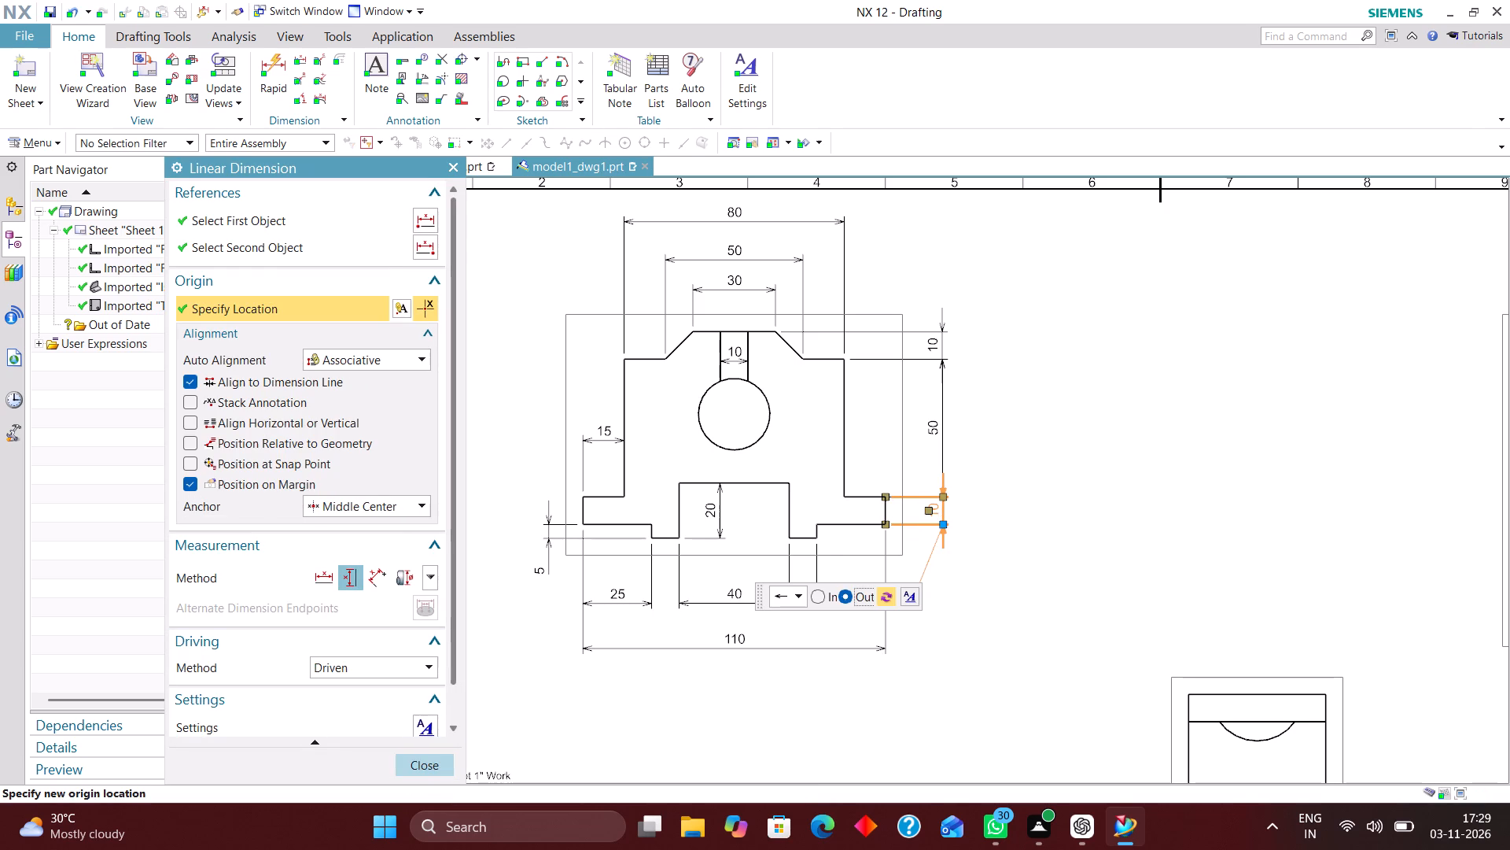
click(427, 764)
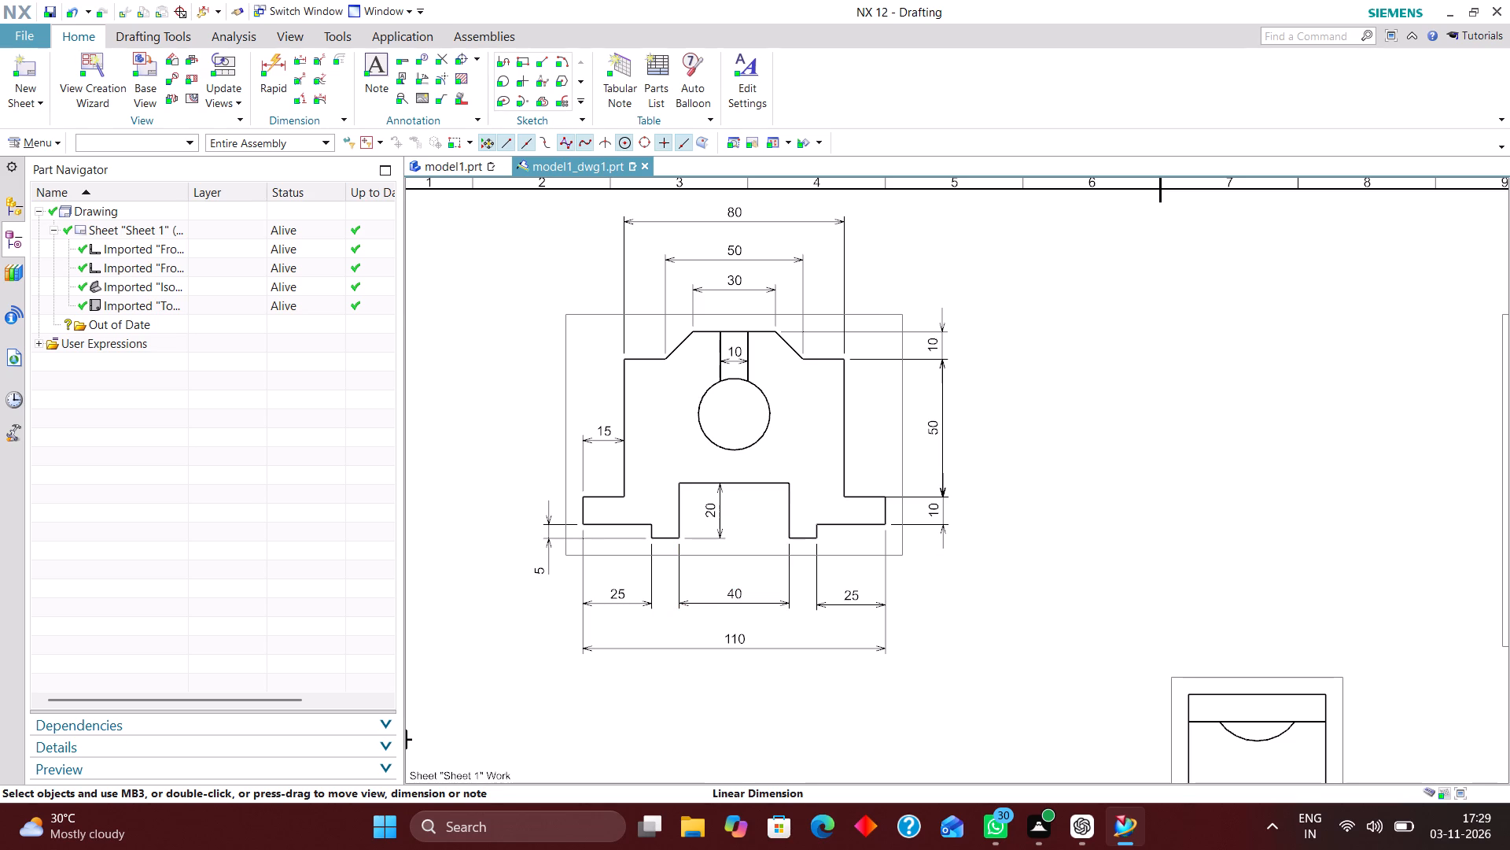
Move the text of the base-flange thickness dimension below its lower extension line, clear of the arrows.
scroll(944, 544, up, 4)
drag(939, 547, 932, 542)
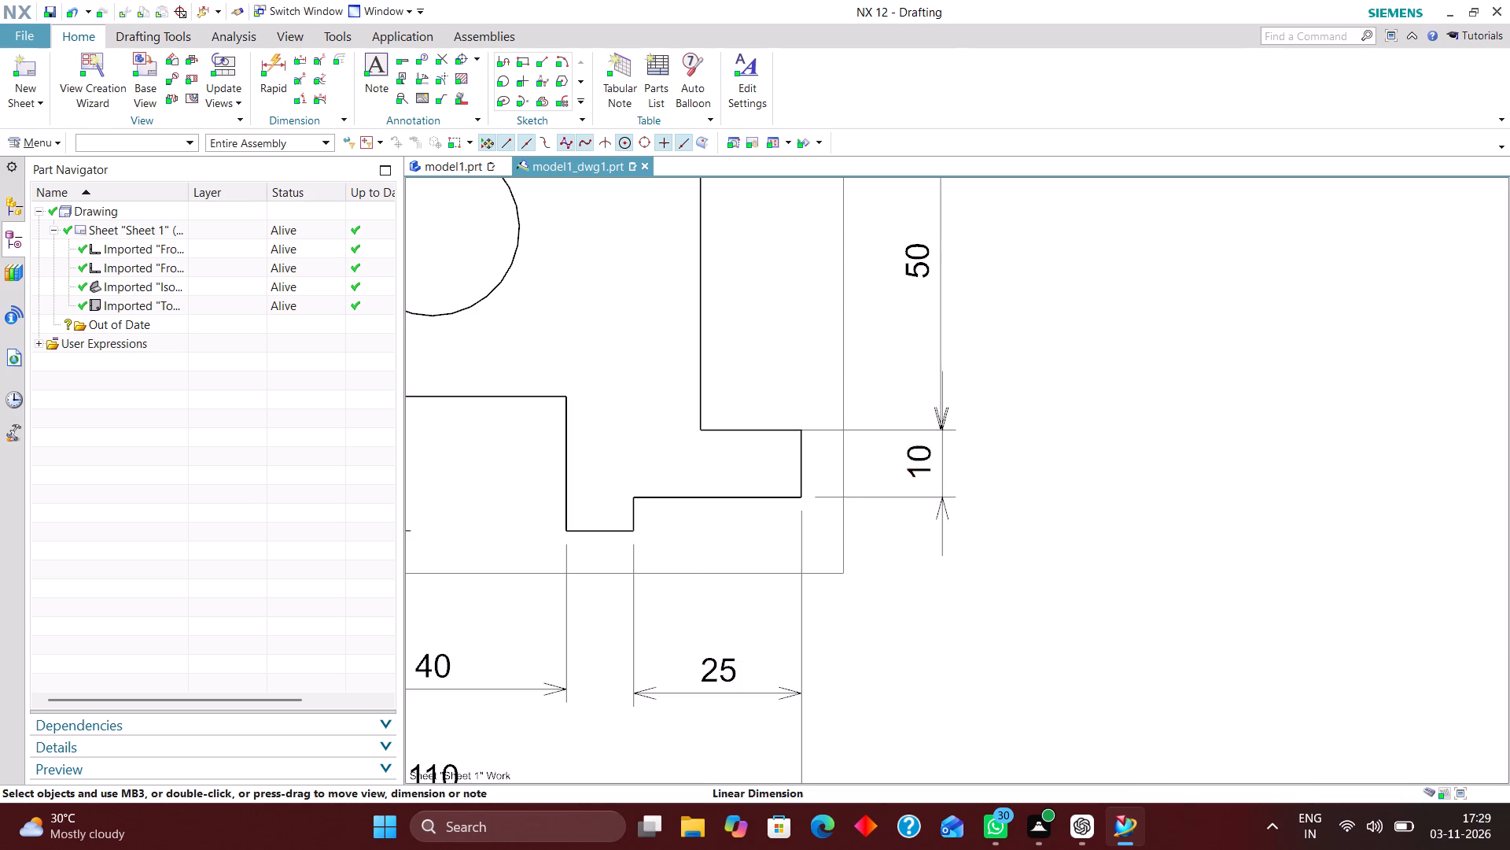
drag(932, 542, 918, 541)
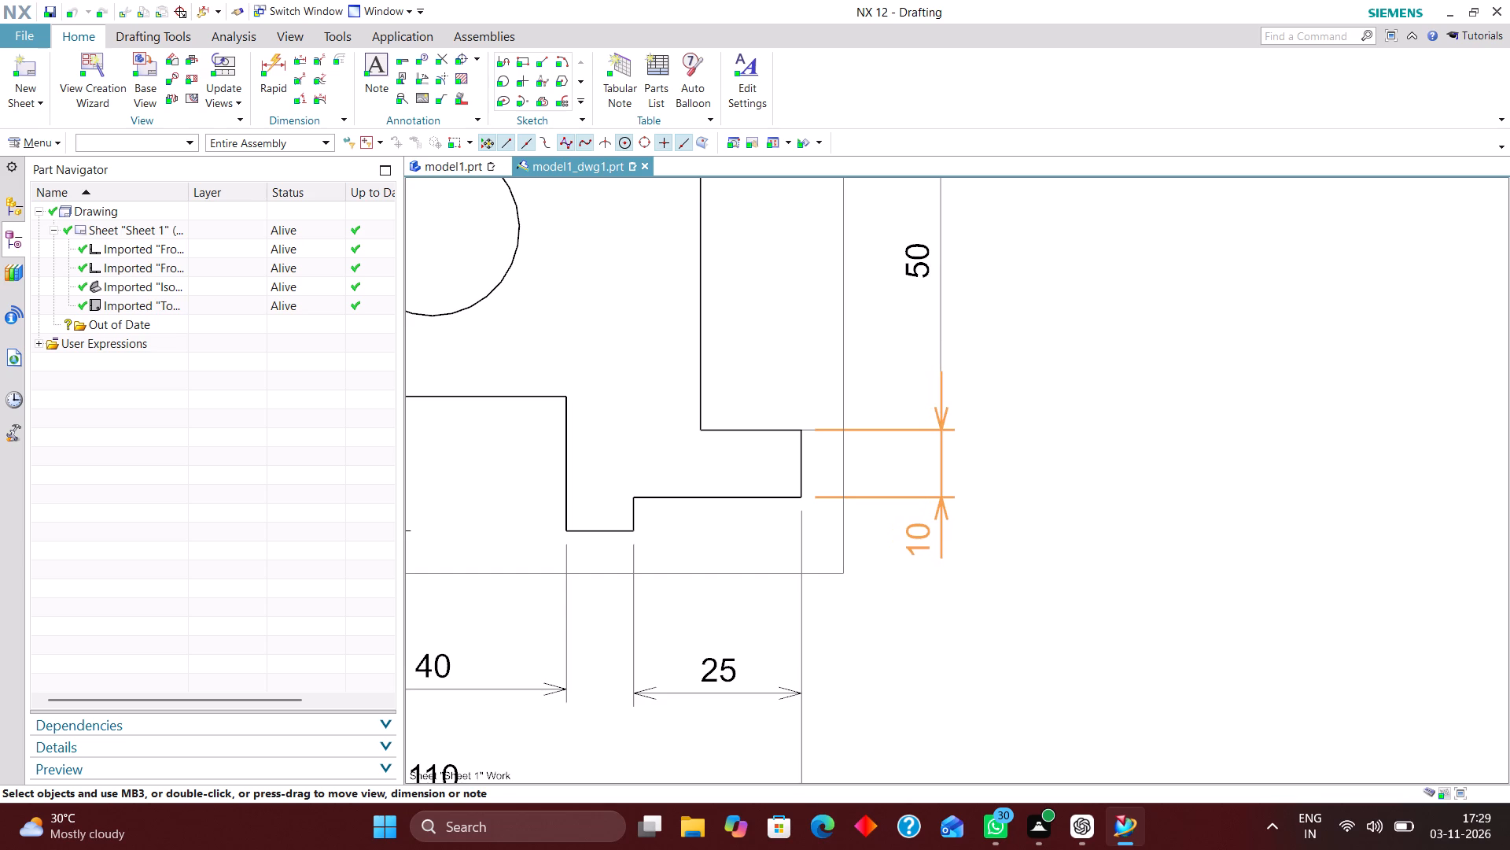
drag(918, 541, 916, 541)
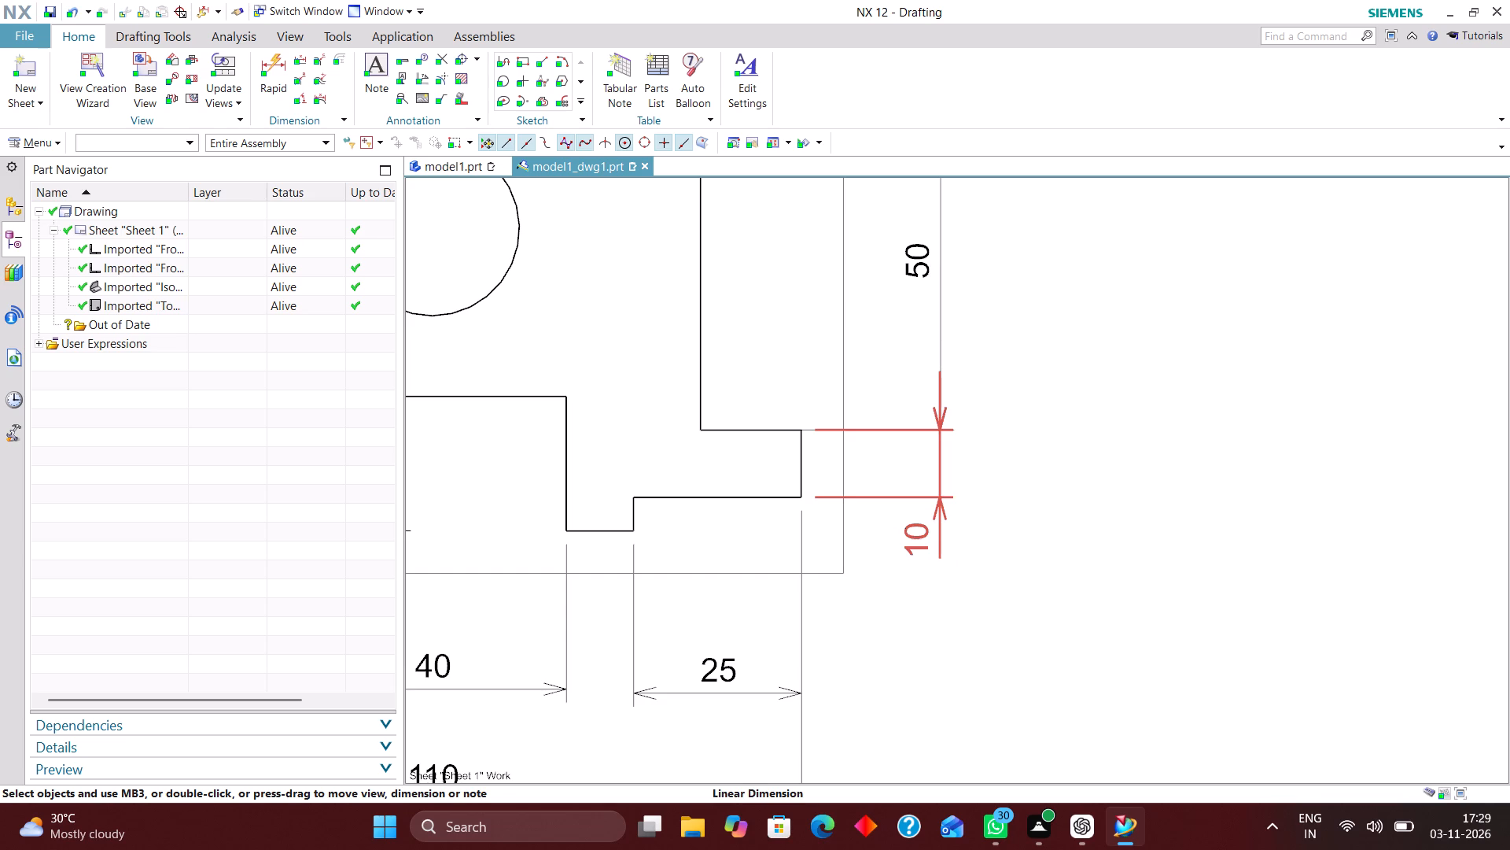
scroll(1015, 597, down, 3)
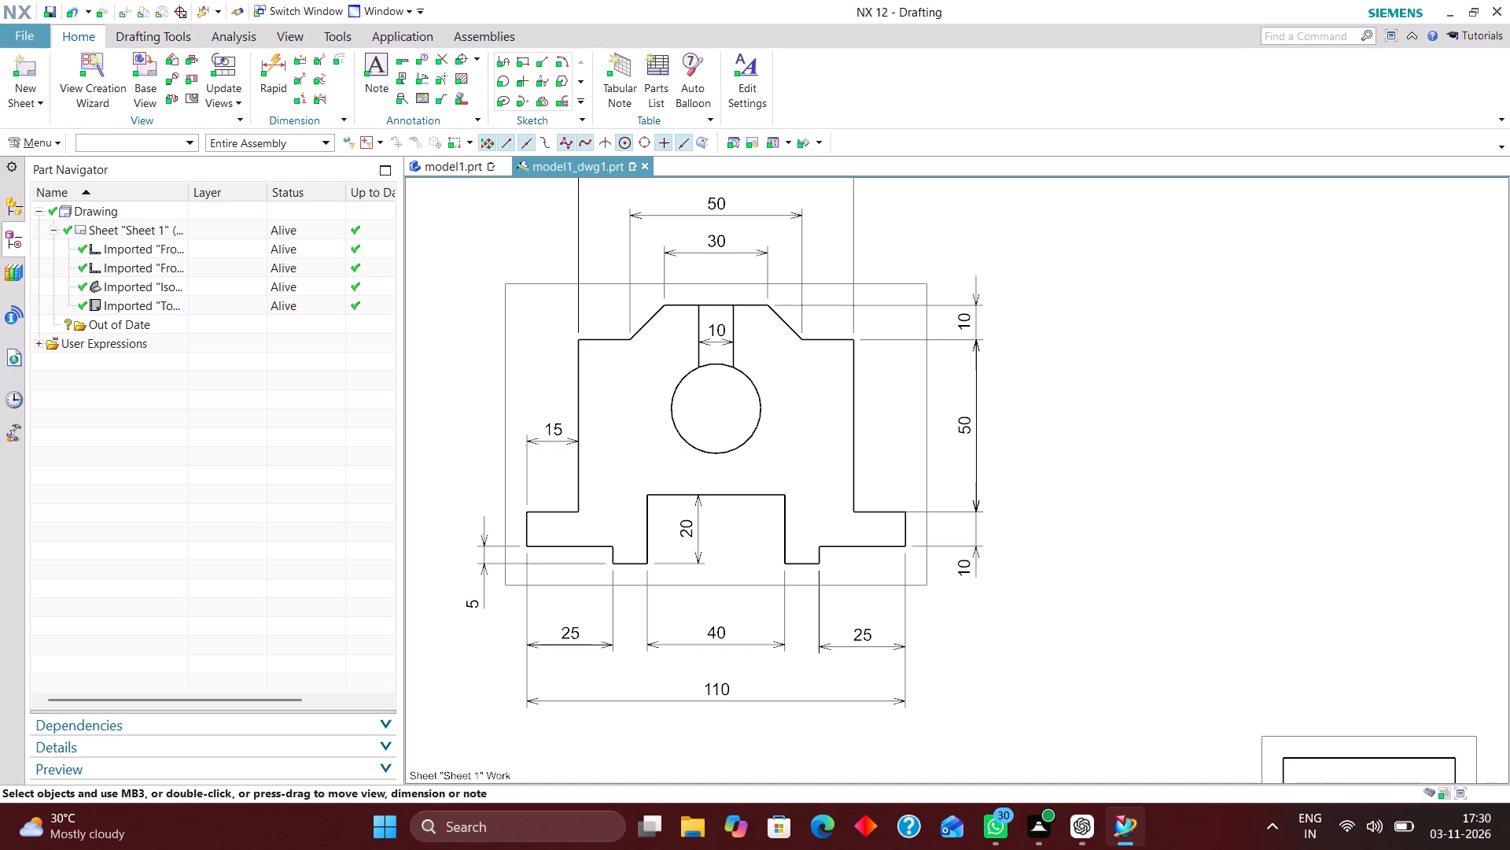
Set the arrows of the ledge-width dimension above the front view's base flange to Out and close the dimension editor.
double_click(543, 441)
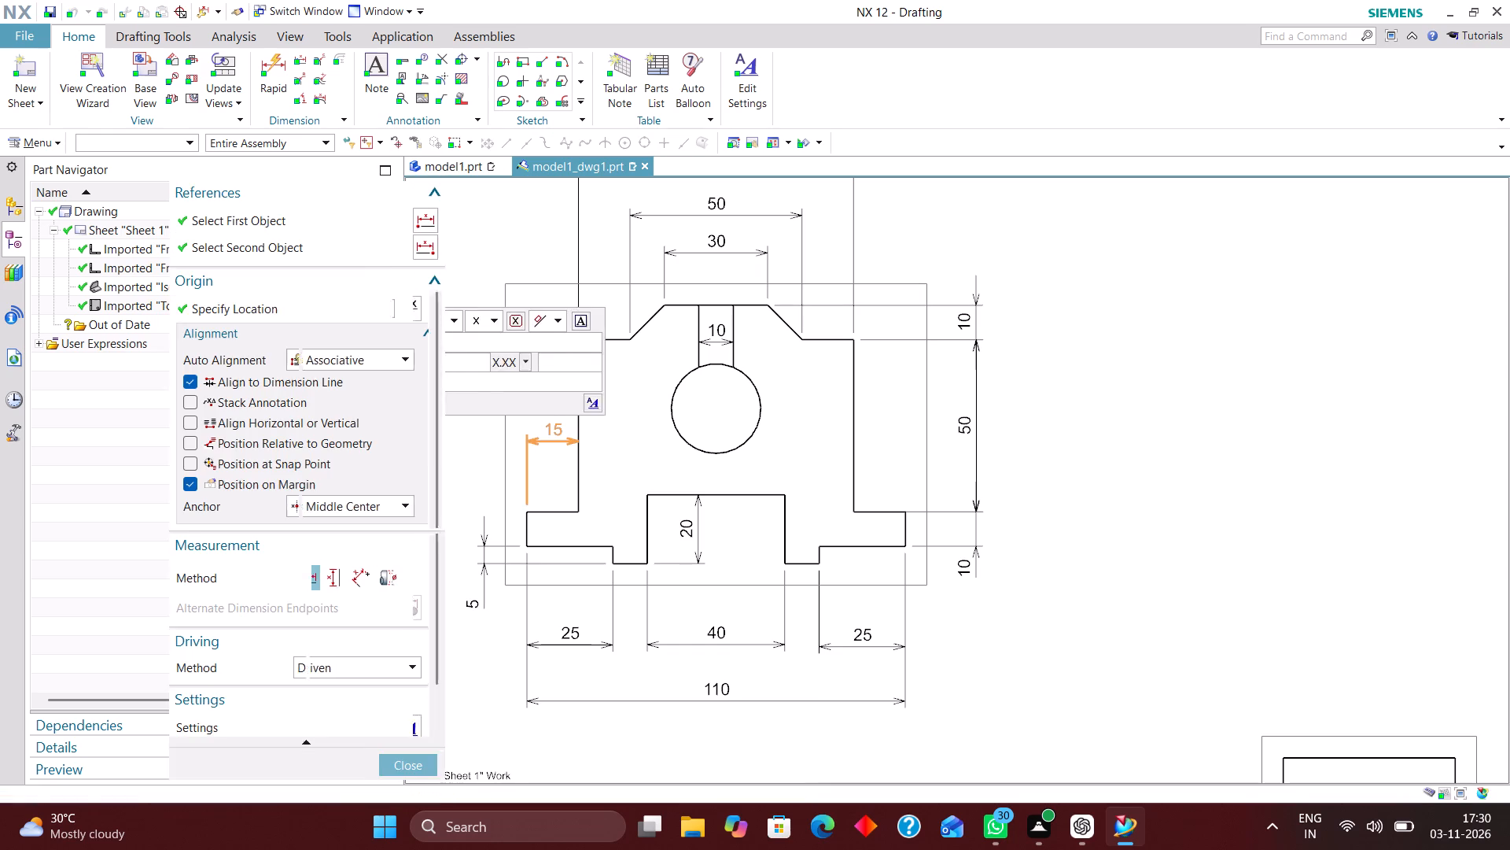
click(526, 439)
click(554, 301)
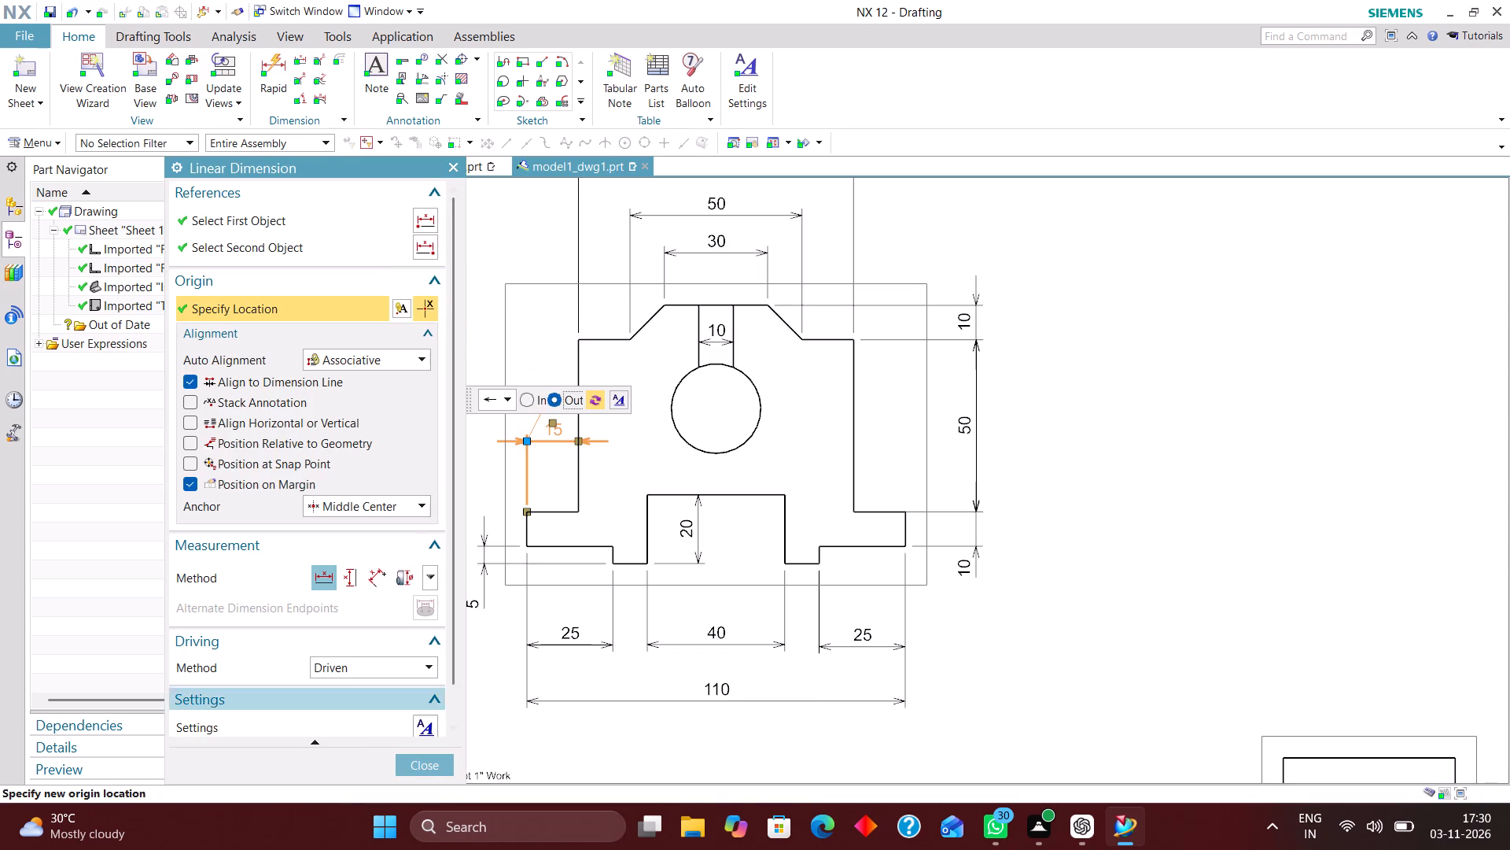
click(418, 763)
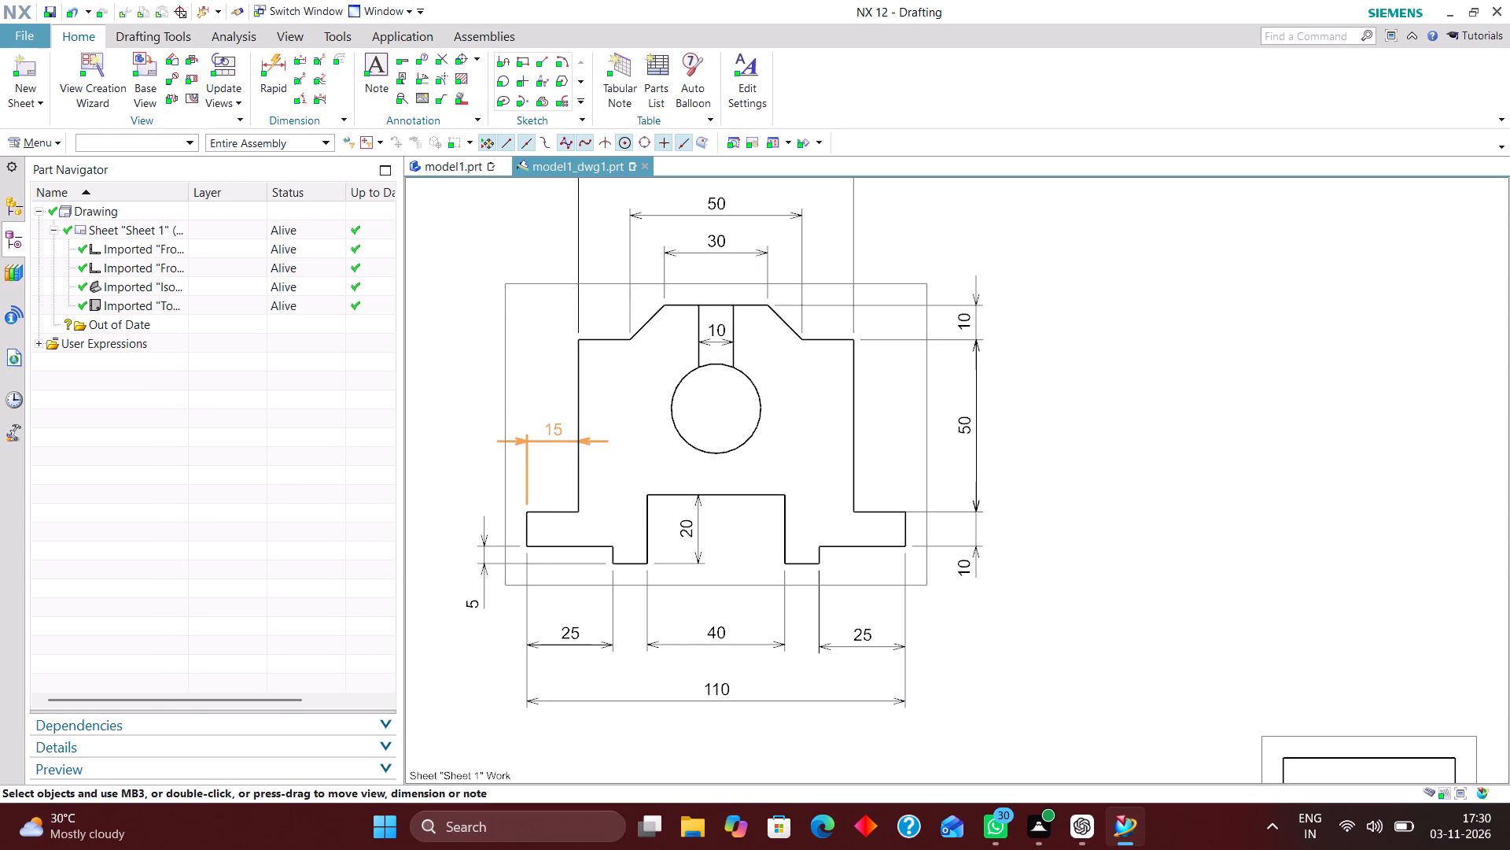
Add a Diametral dimension to the circular bore in the front view, placed outside its upper left corner, and close Rapid Dimension.
scroll(616, 741, down, 1)
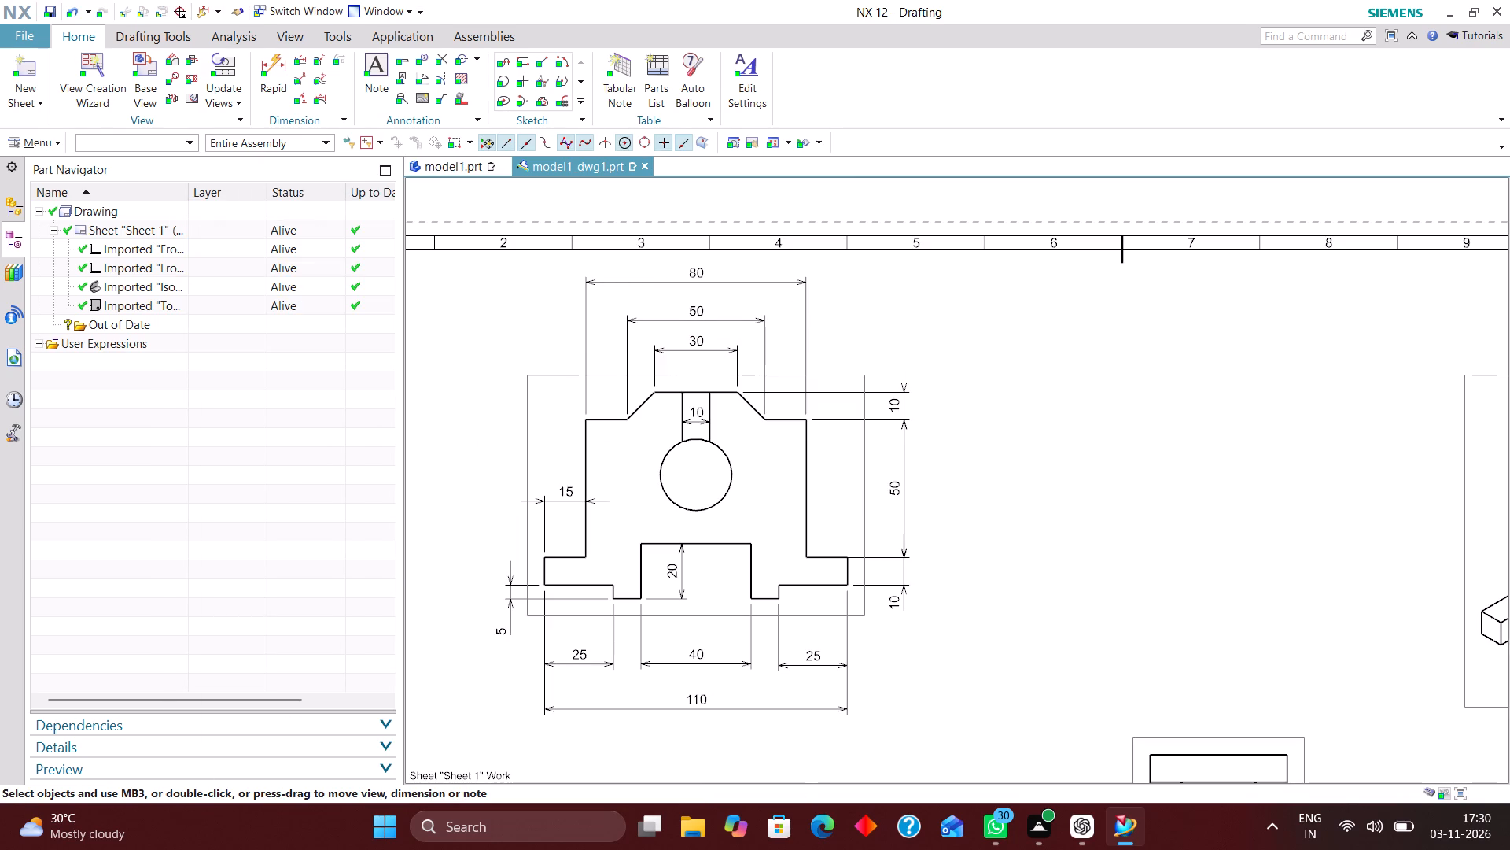
click(279, 57)
click(384, 396)
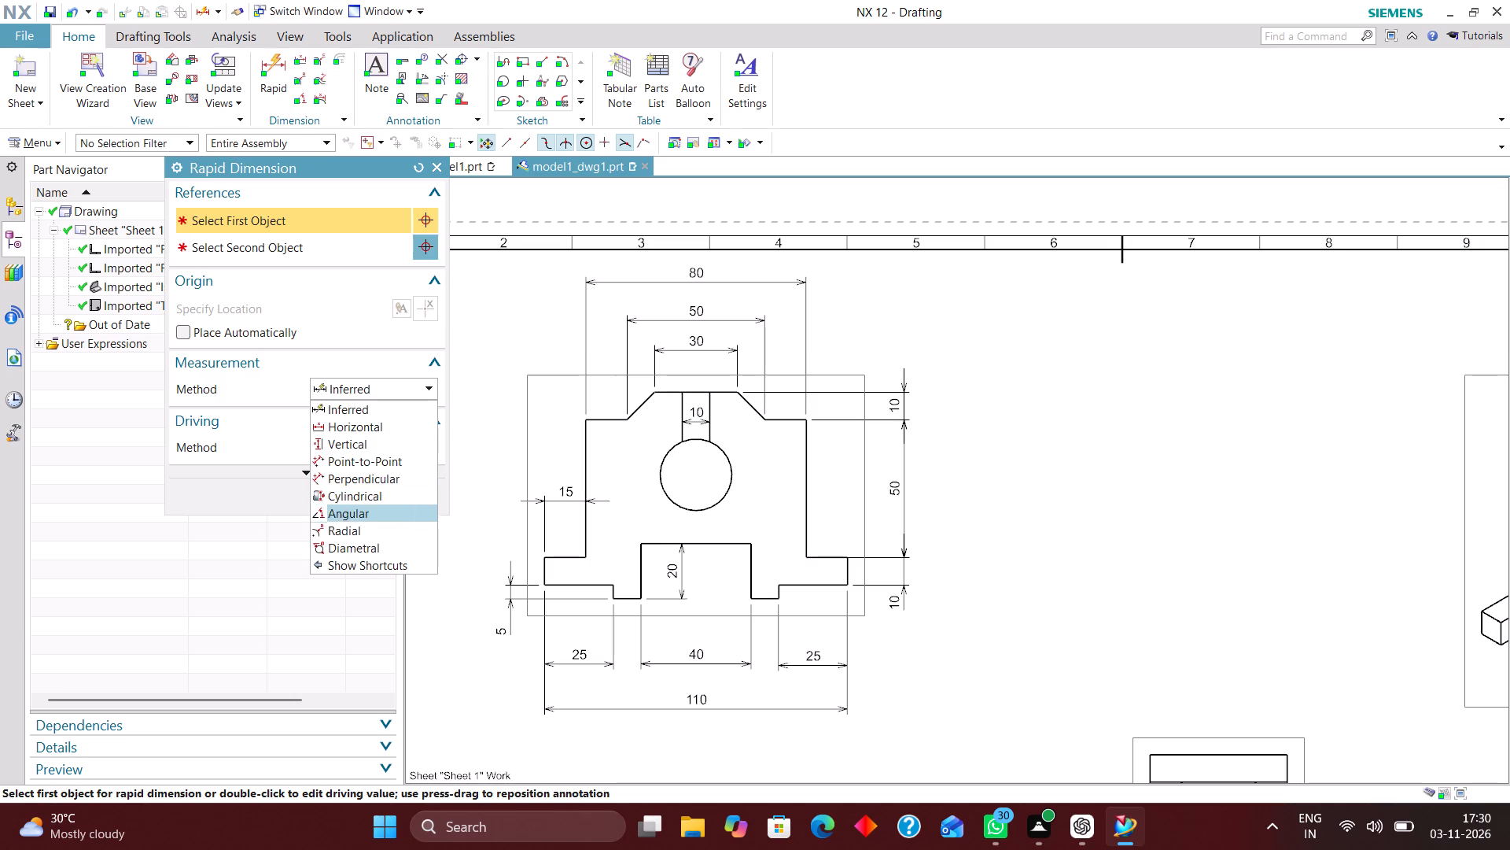
click(360, 543)
click(674, 506)
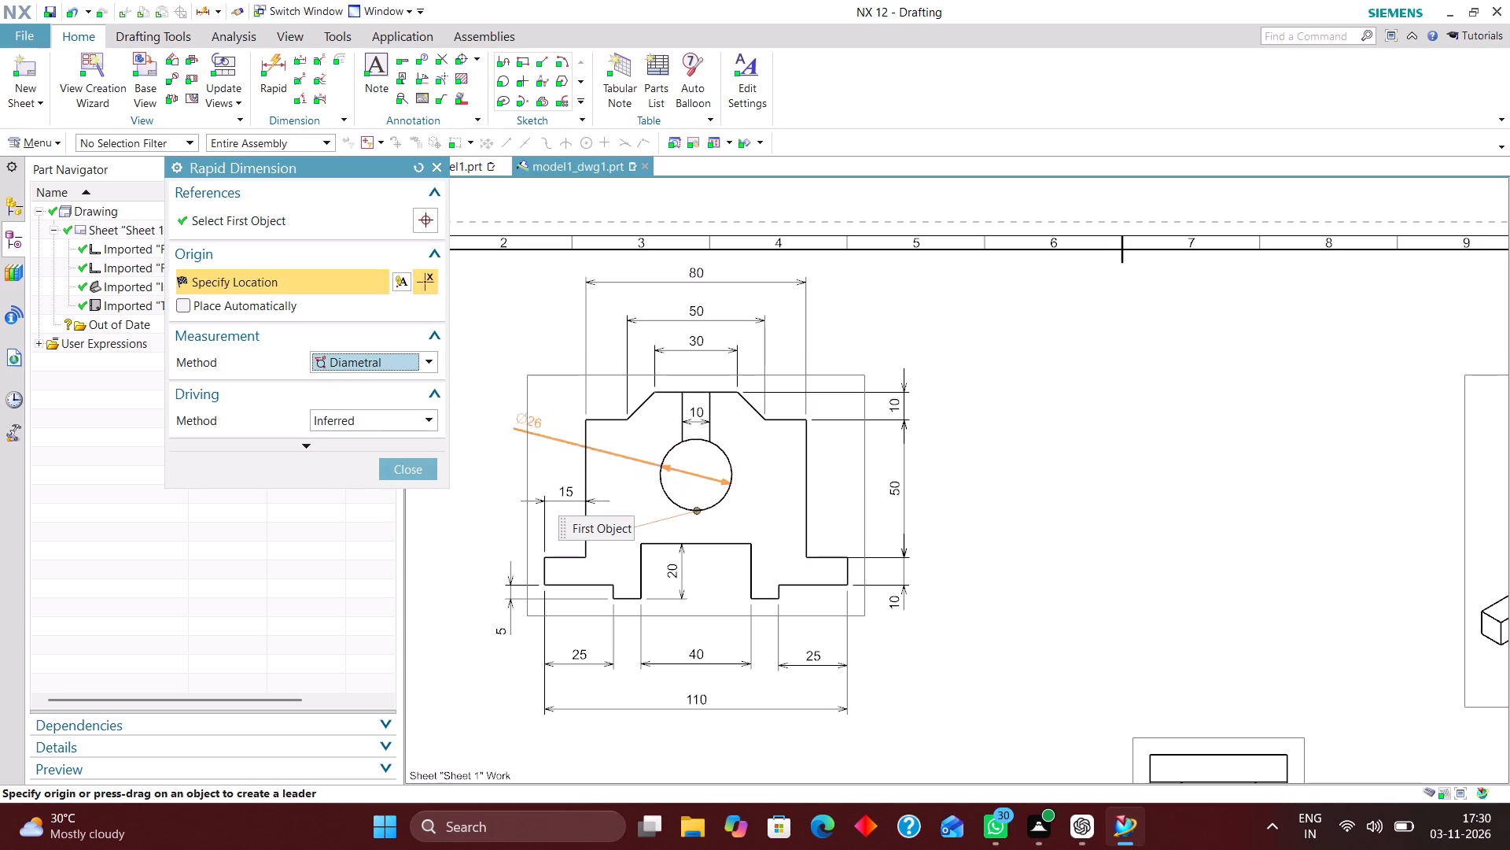
click(505, 361)
click(400, 462)
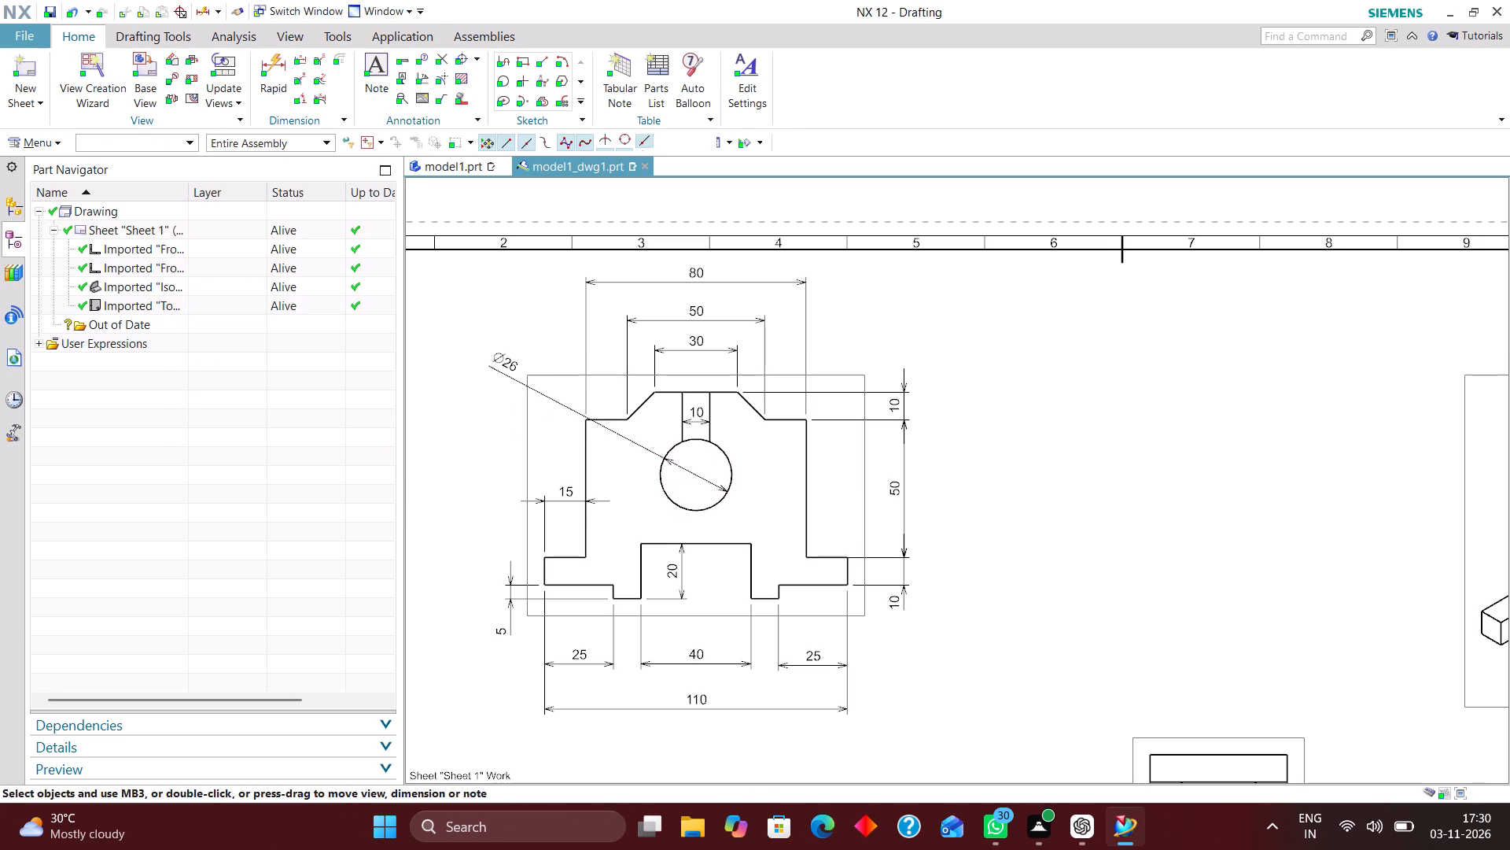
Set the bore diameter dimension's text orientation to Horizontal Text and its position to Text above Stub, and close the dimension editor.
scroll(545, 438, down, 5)
scroll(508, 550, up, 1)
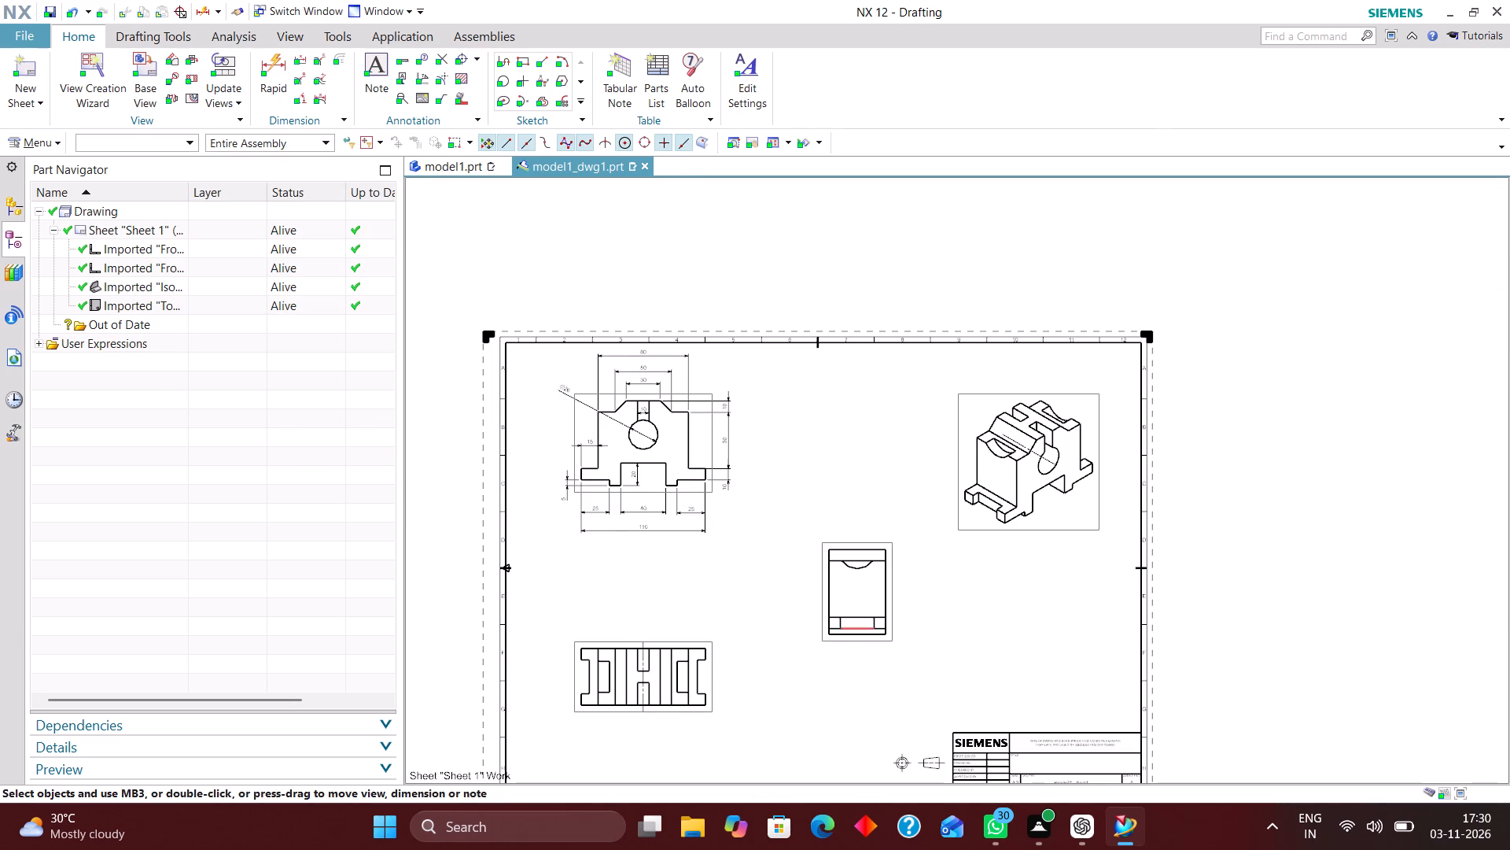
scroll(848, 623, down, 1)
scroll(588, 437, up, 3)
double_click(652, 437)
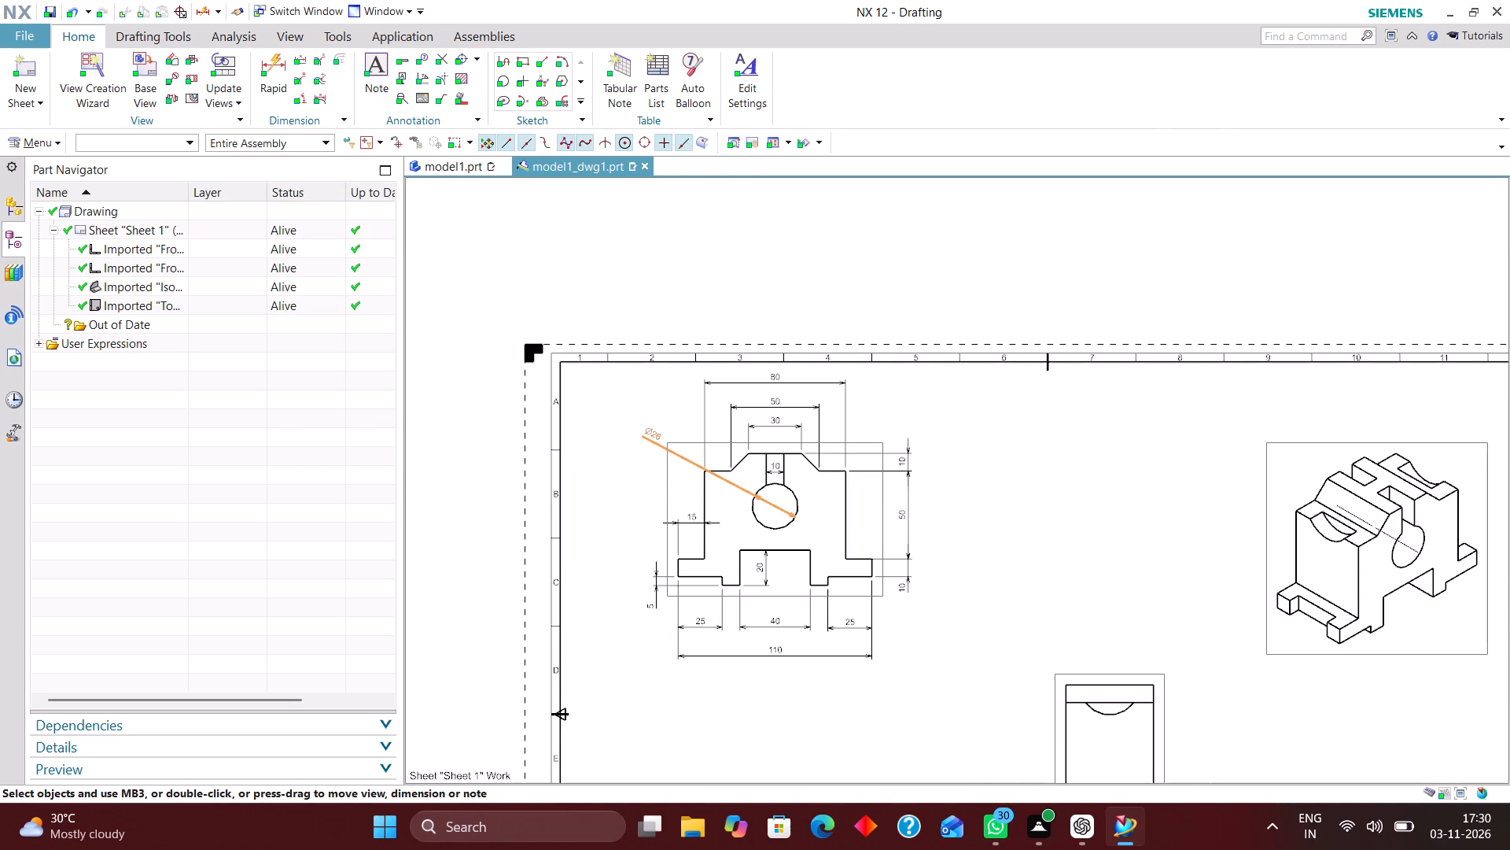
click(632, 403)
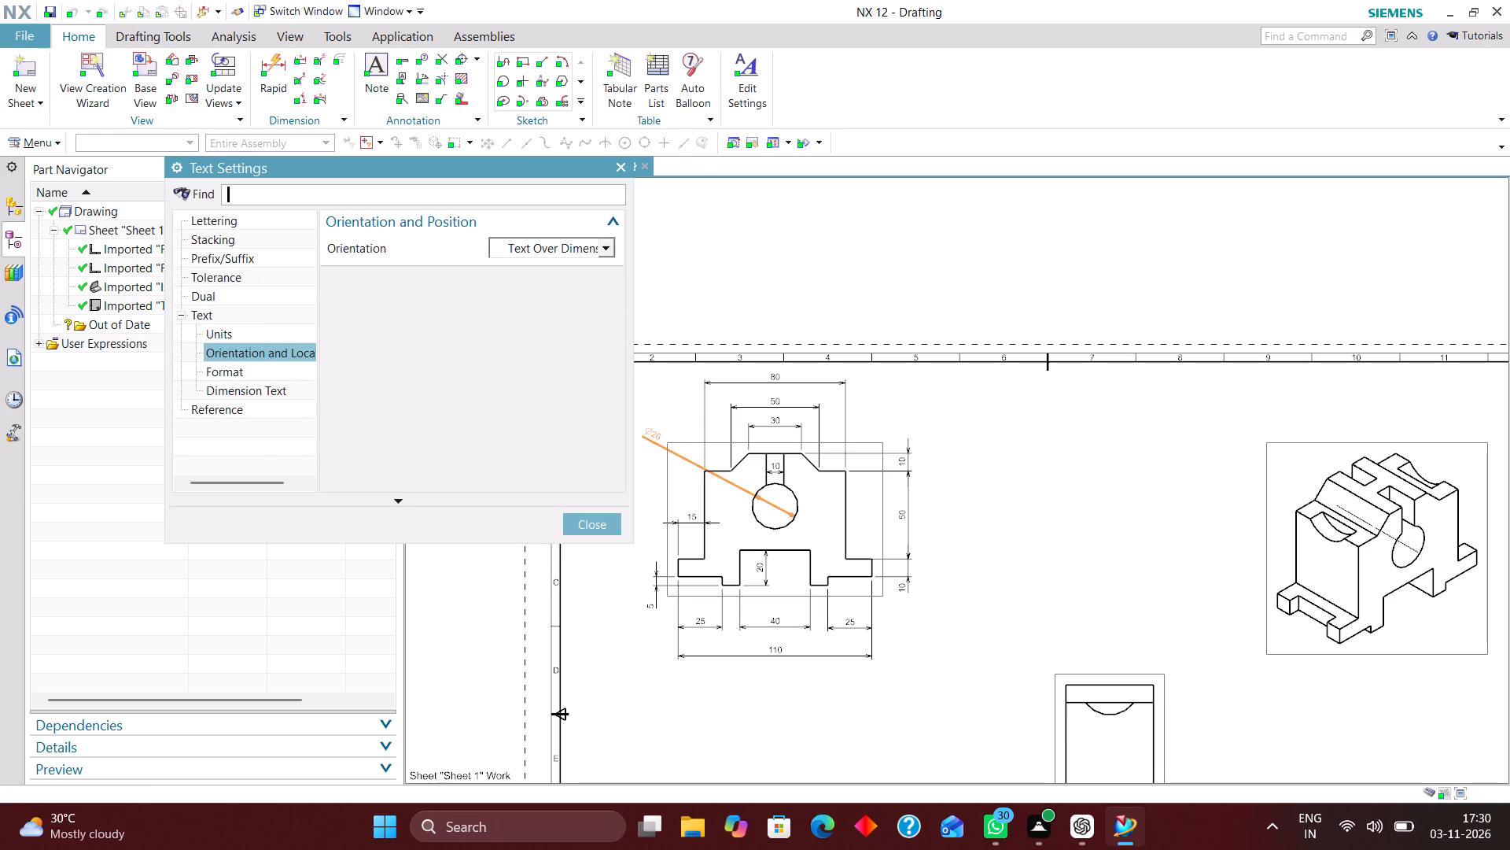
click(513, 246)
click(510, 268)
click(521, 278)
click(522, 311)
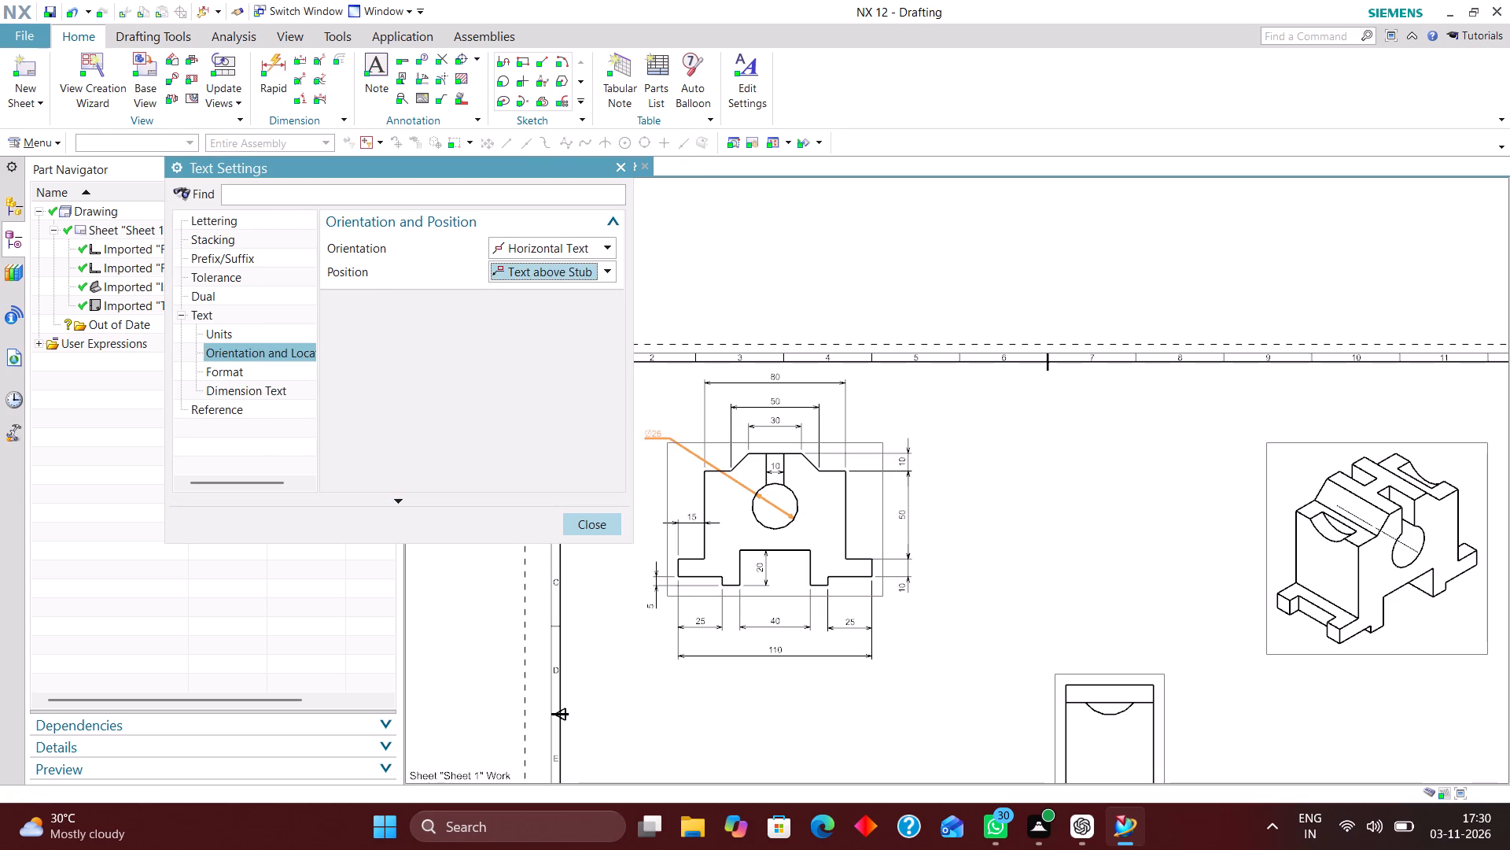
click(596, 526)
click(395, 449)
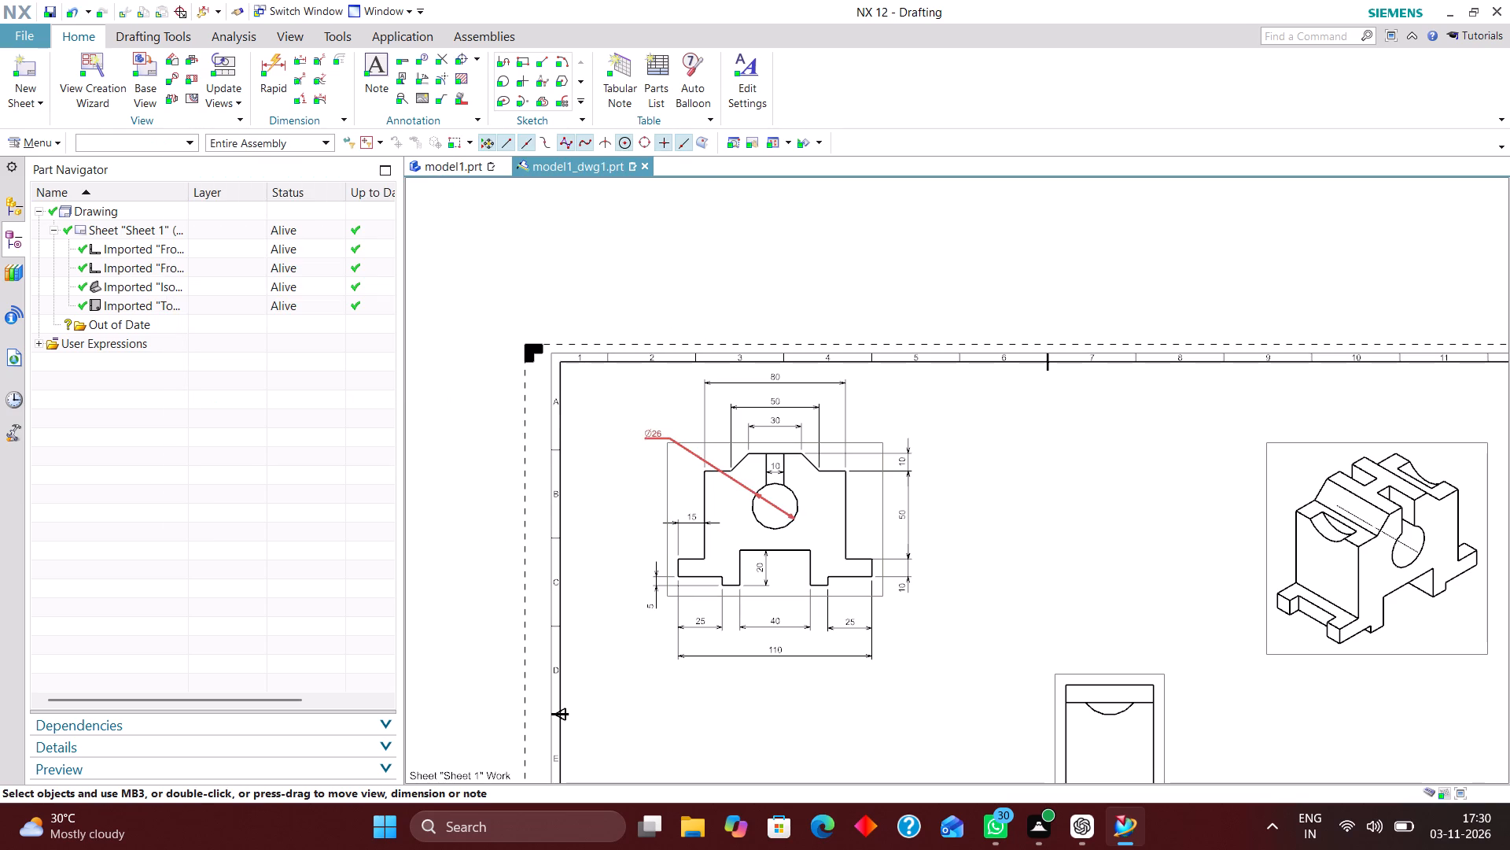
Reposition the bore diameter dimension just outside the front view's upper left corner, clear of the stacked width dimensions.
drag(652, 434, 681, 465)
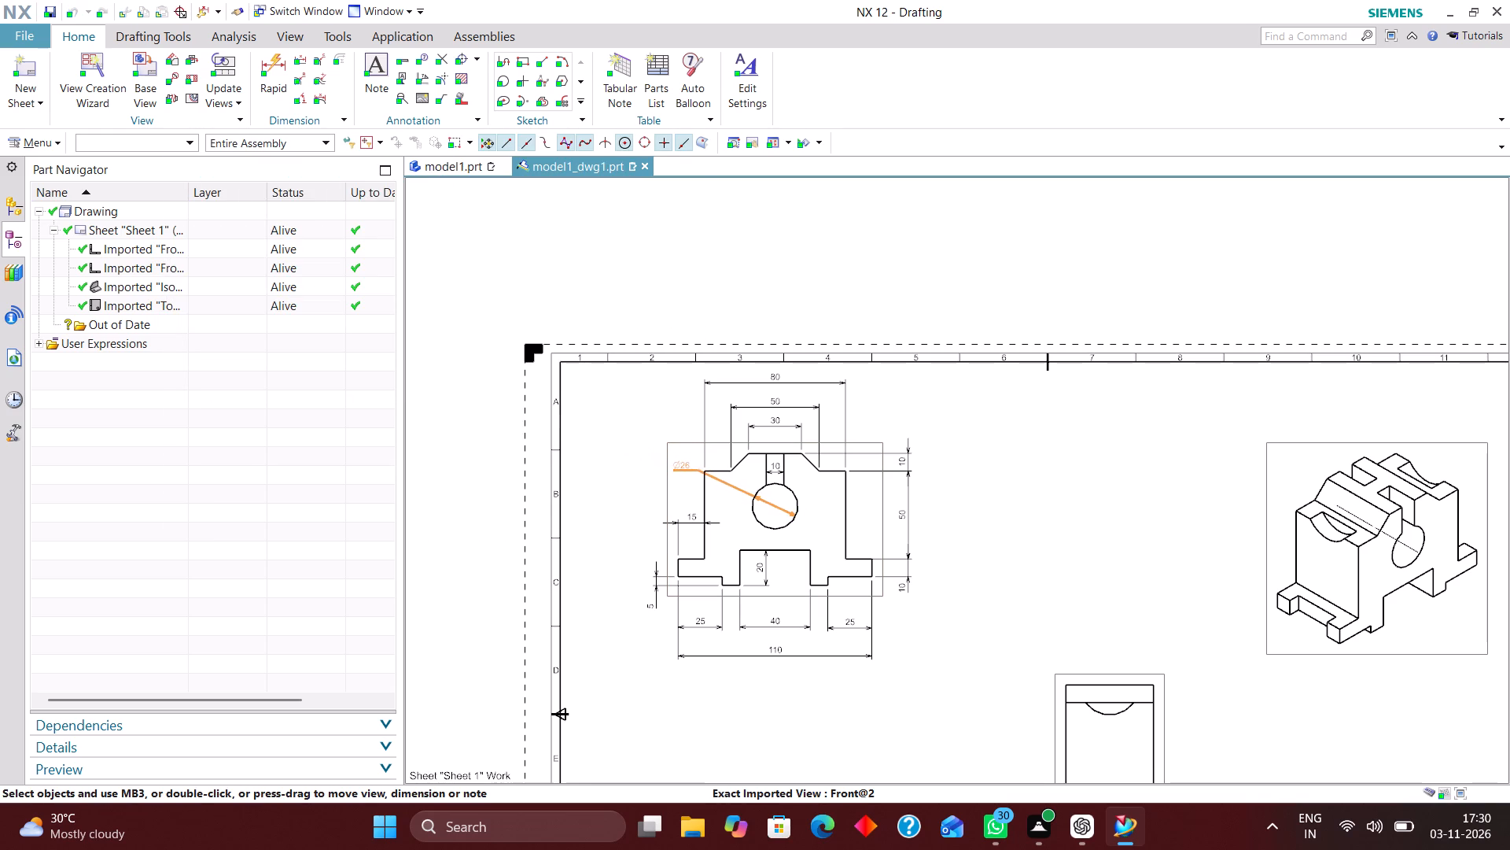
drag(681, 465, 656, 393)
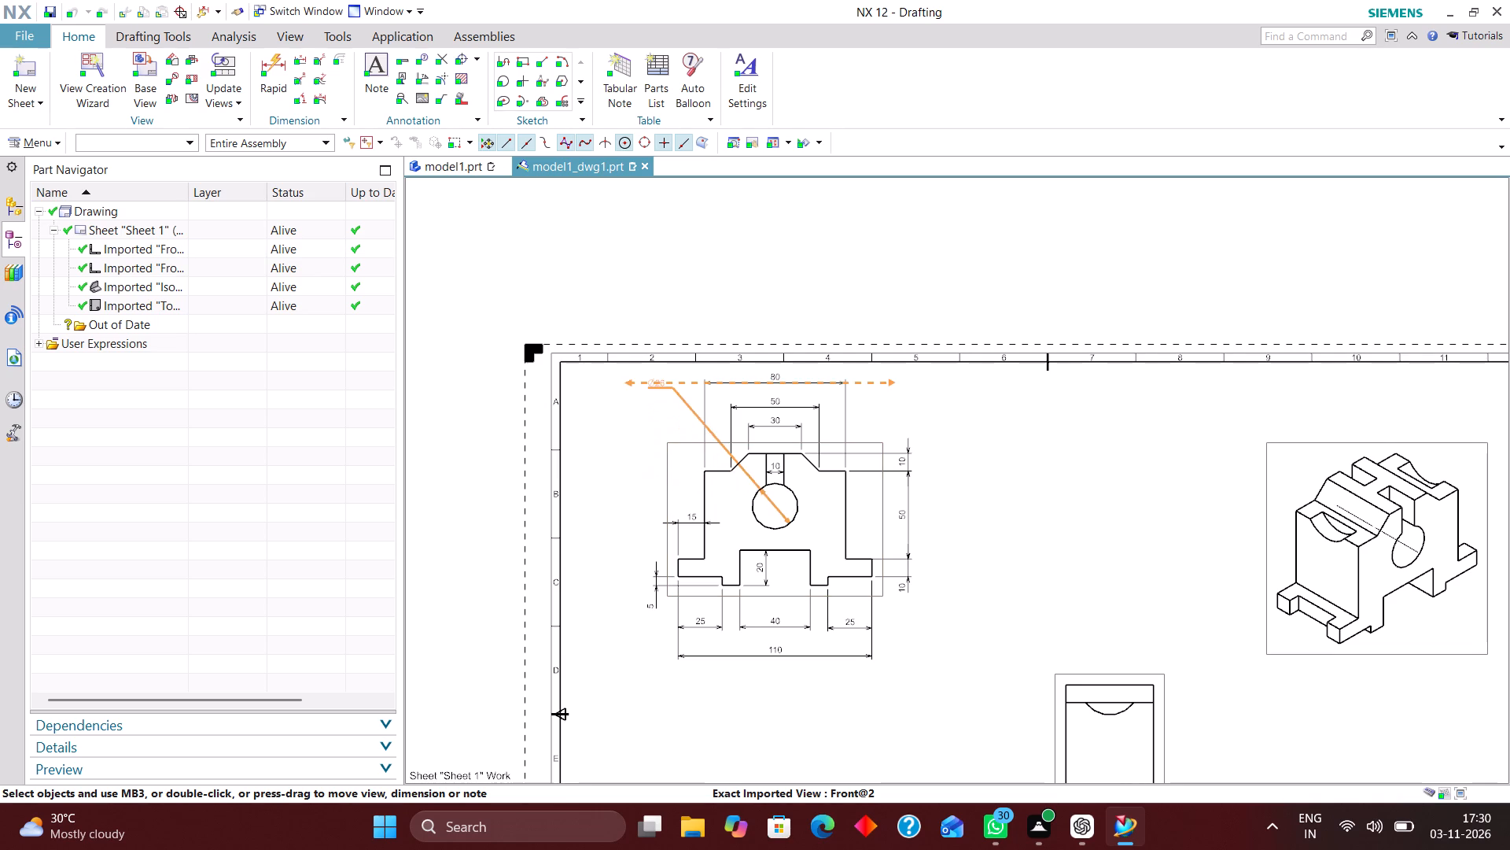
drag(656, 393, 643, 446)
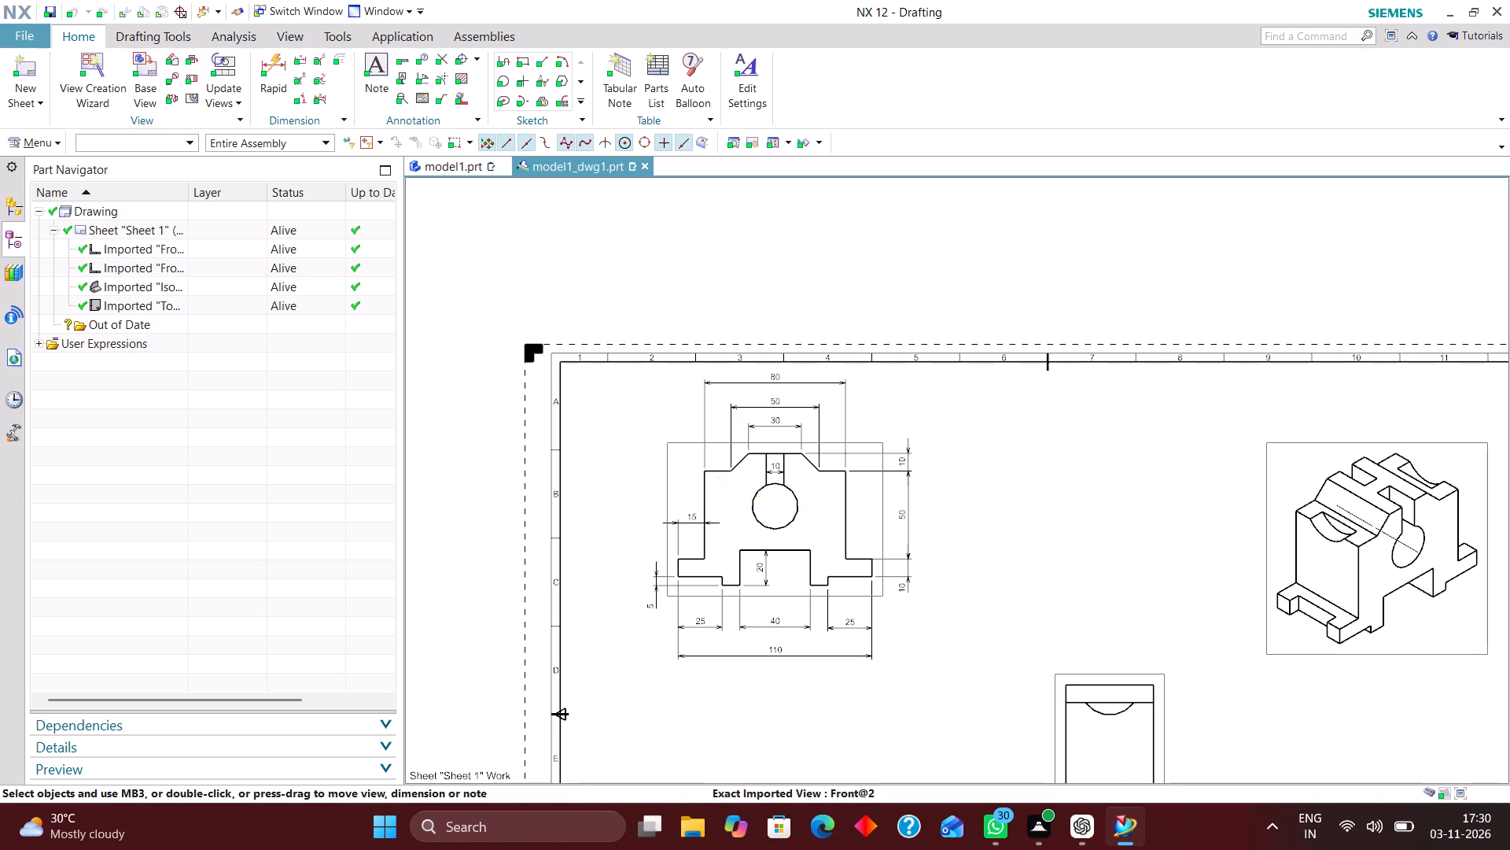
Move the top view slightly up toward the front view, keeping it vertically aligned and leaving room below for dimensions.
scroll(628, 534, down, 2)
scroll(895, 527, up, 2)
right_drag(941, 462, 940, 462)
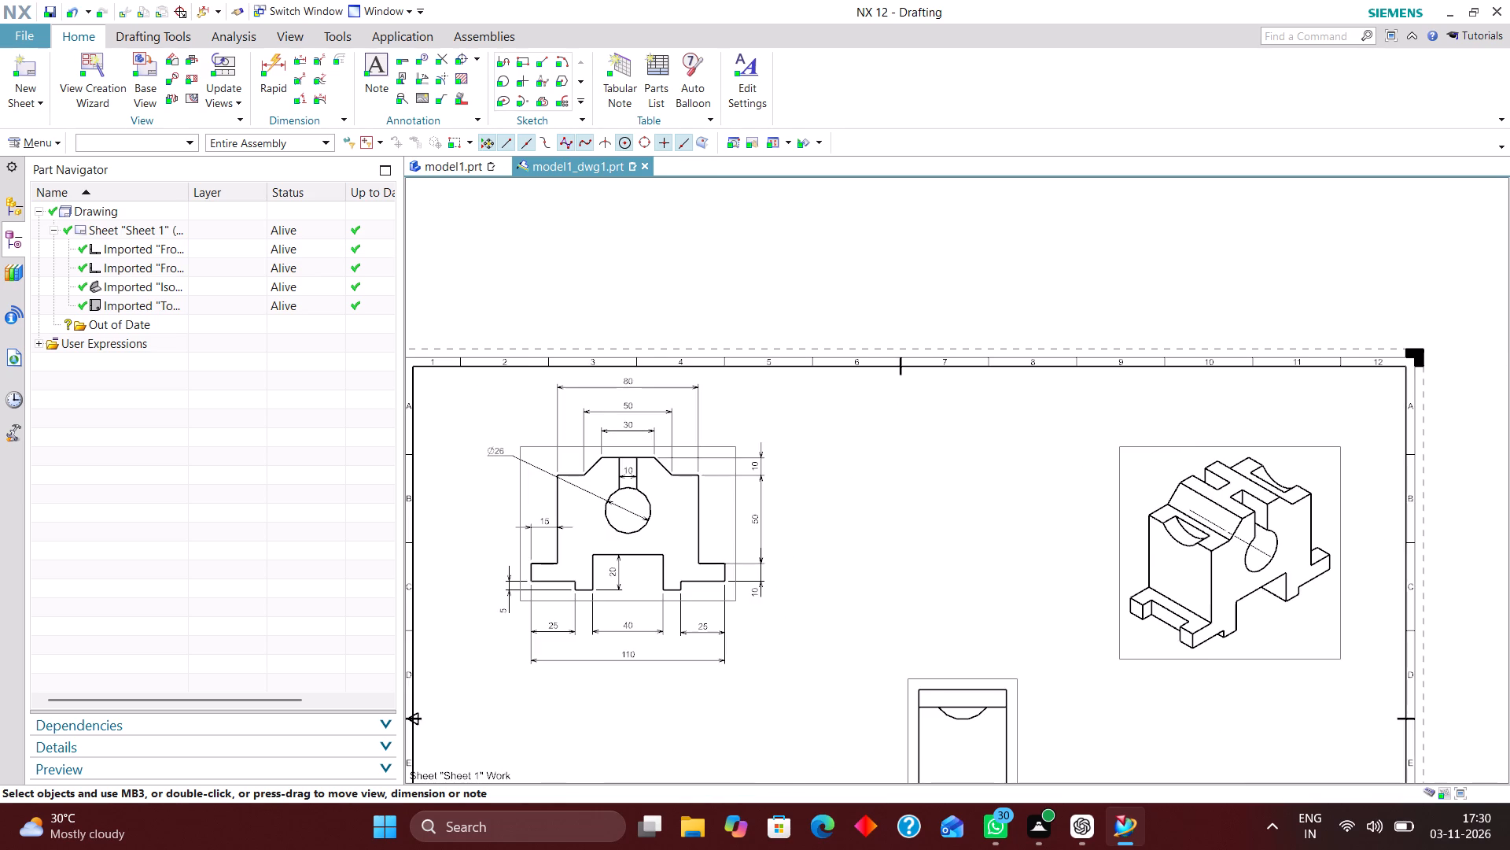
right_drag(940, 462, 882, 516)
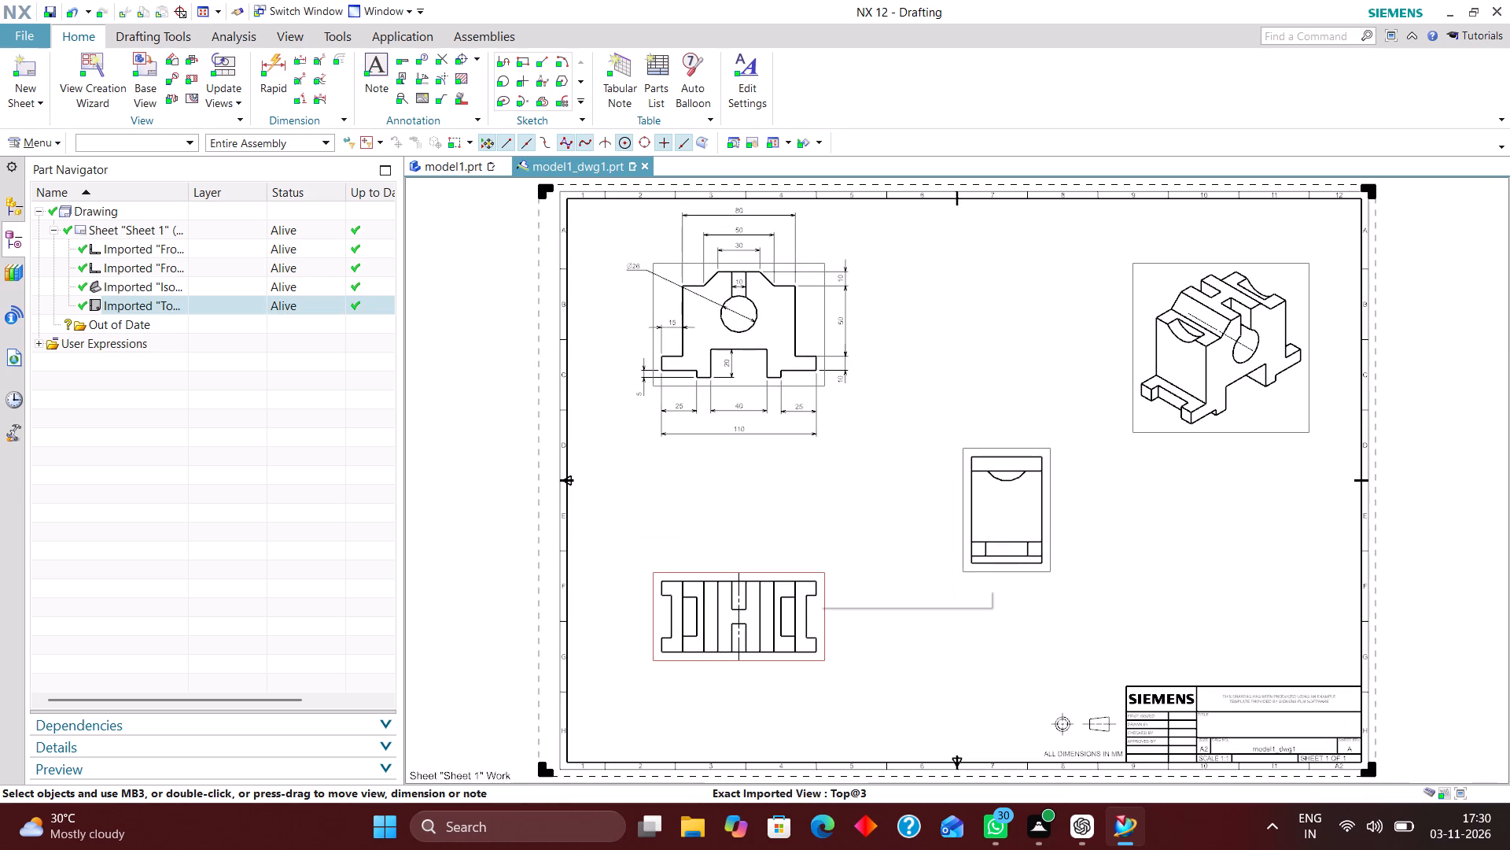
drag(771, 573, 775, 568)
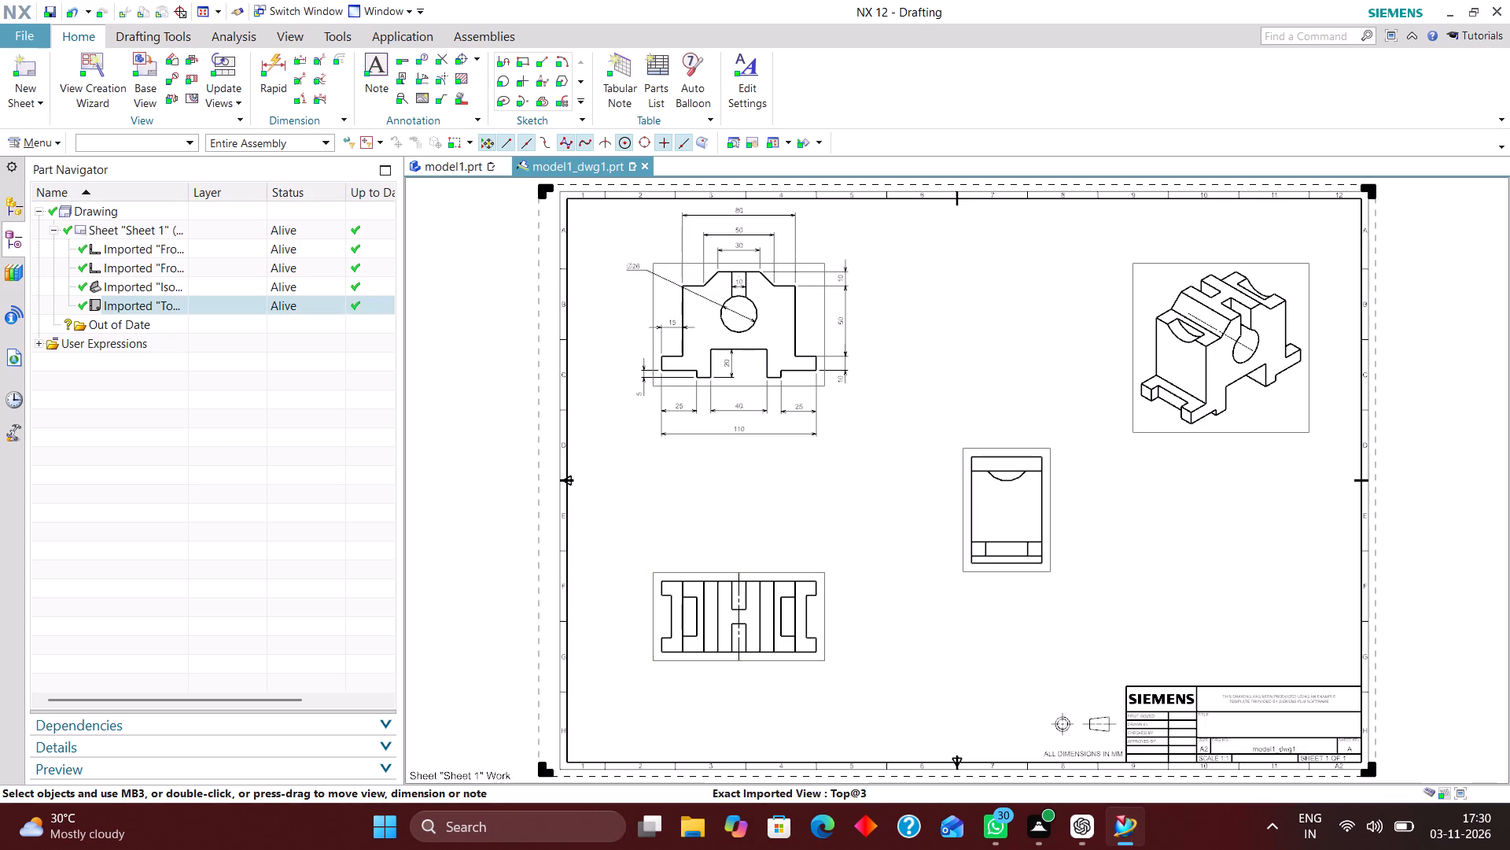
drag(775, 568, 777, 556)
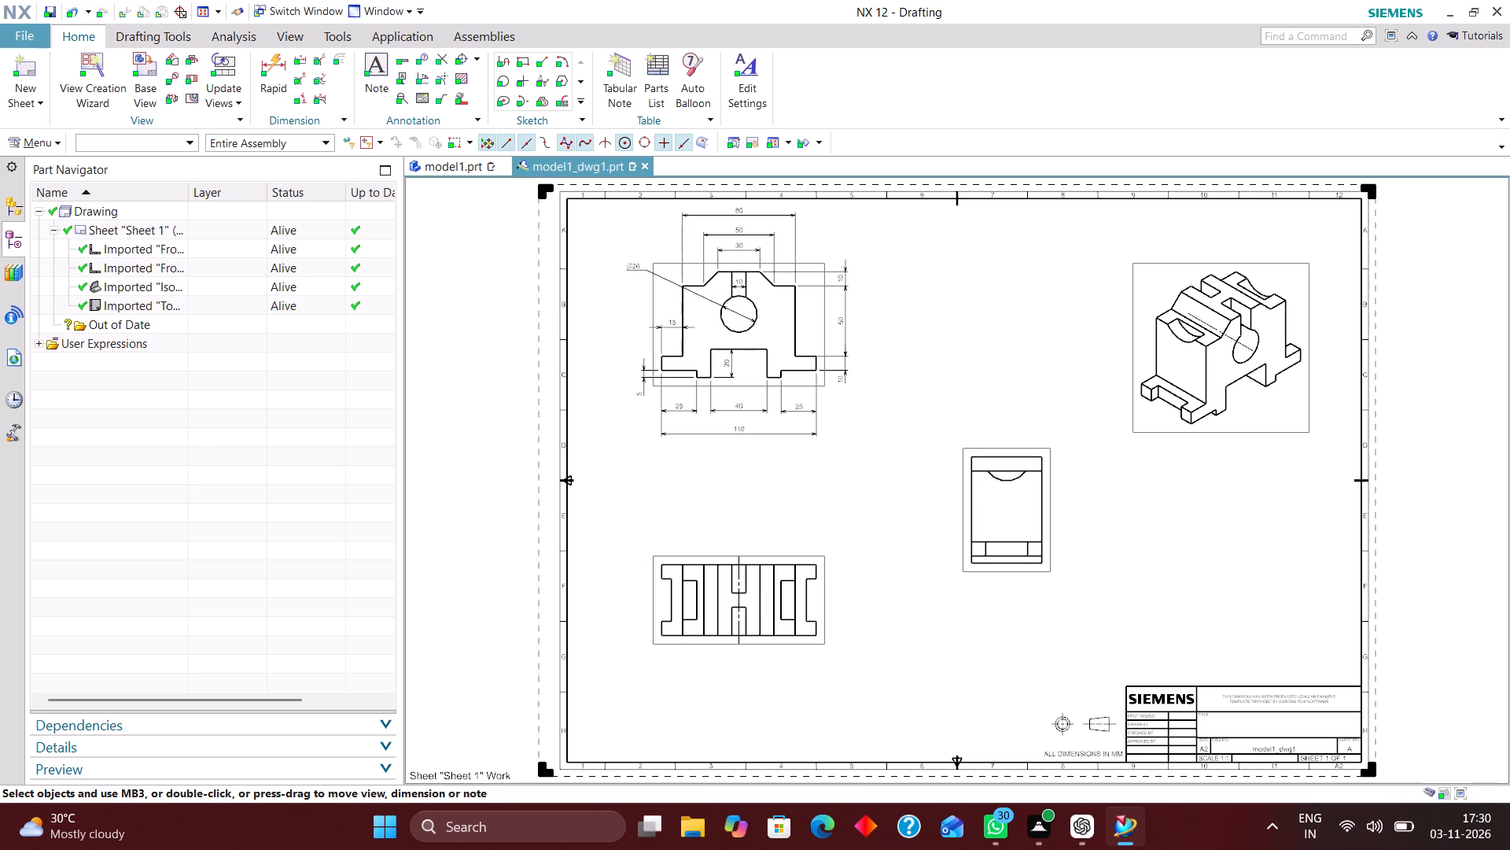
With Rapid Dimension set to Inferred, dimension the top view's overall length between its lower outer corners, placed well below the view.
click(275, 59)
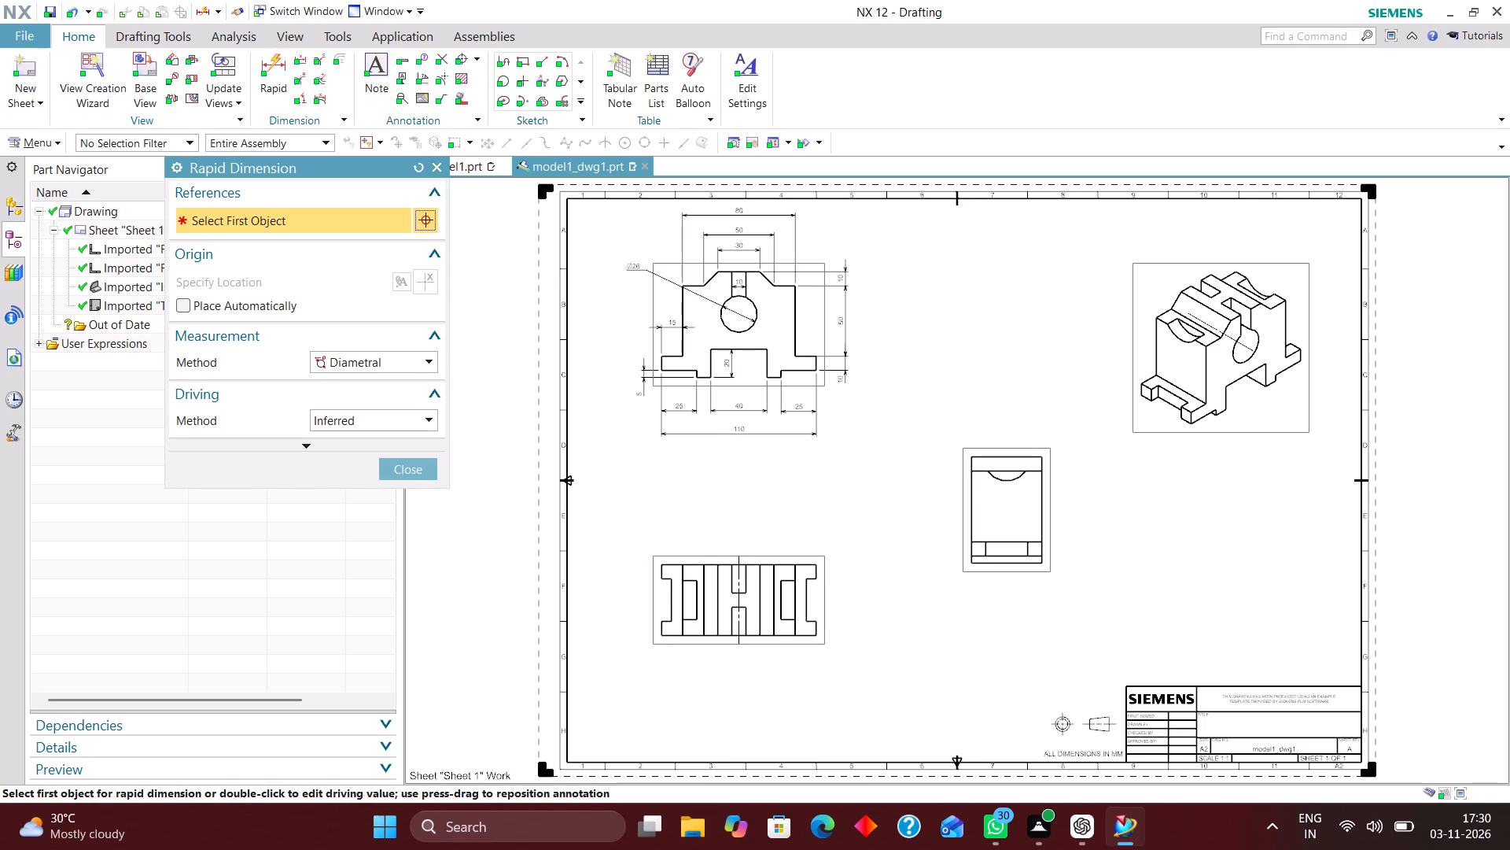
click(430, 359)
click(419, 379)
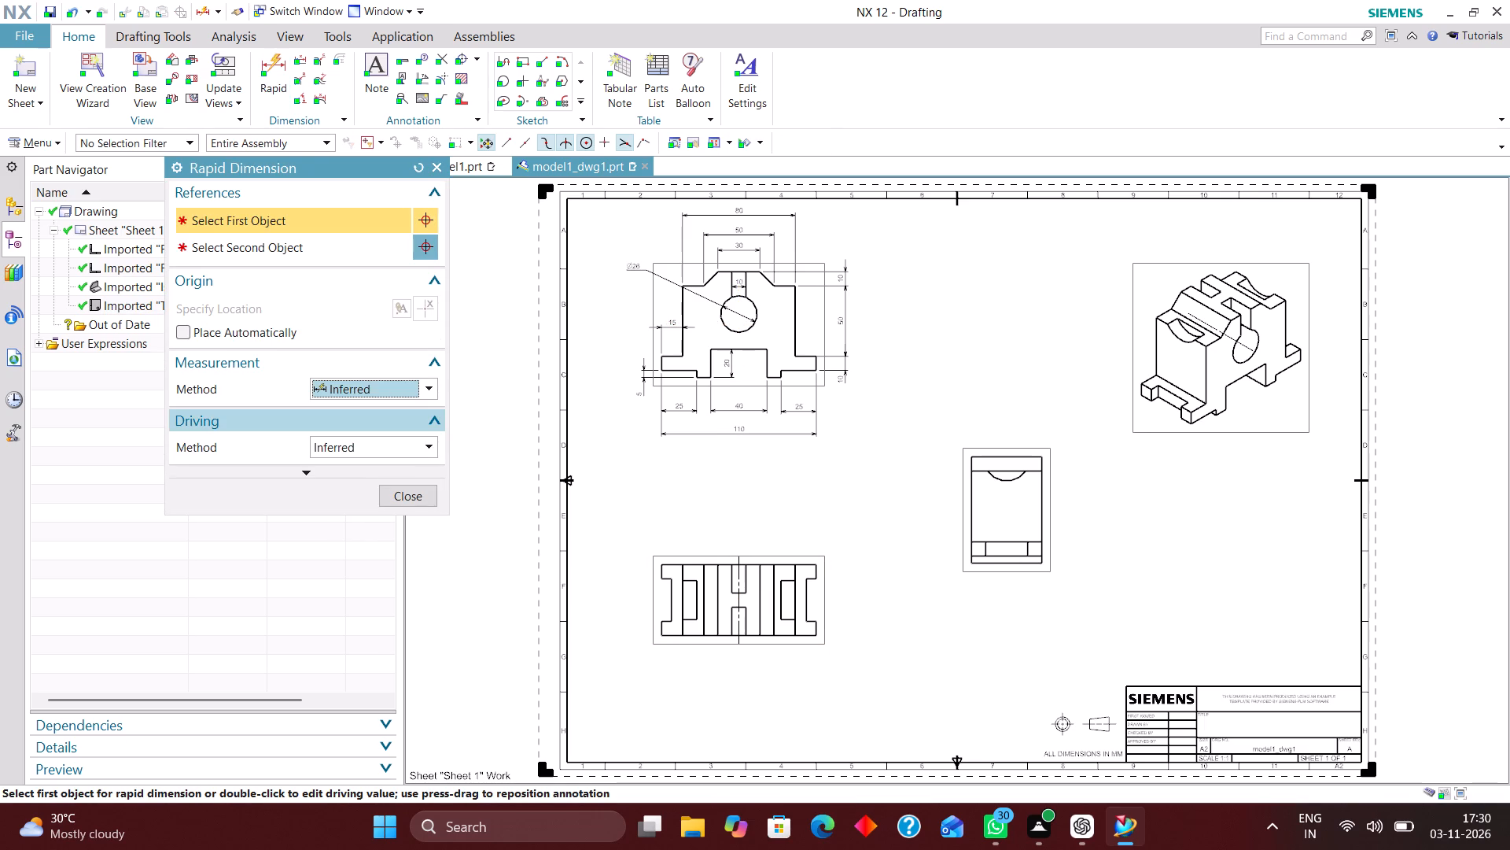
scroll(658, 682, up, 3)
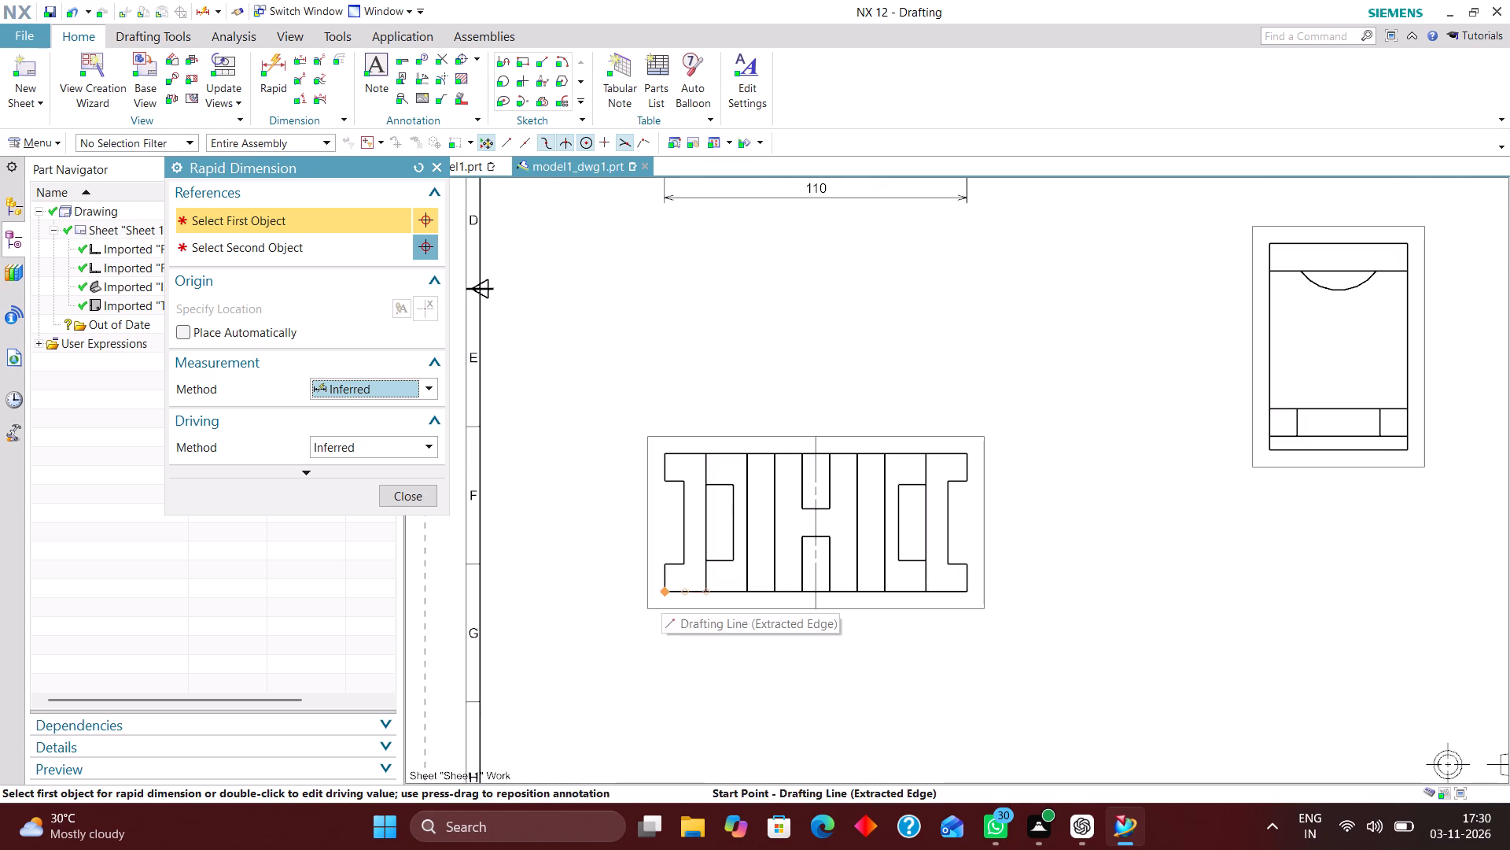
click(661, 593)
click(971, 588)
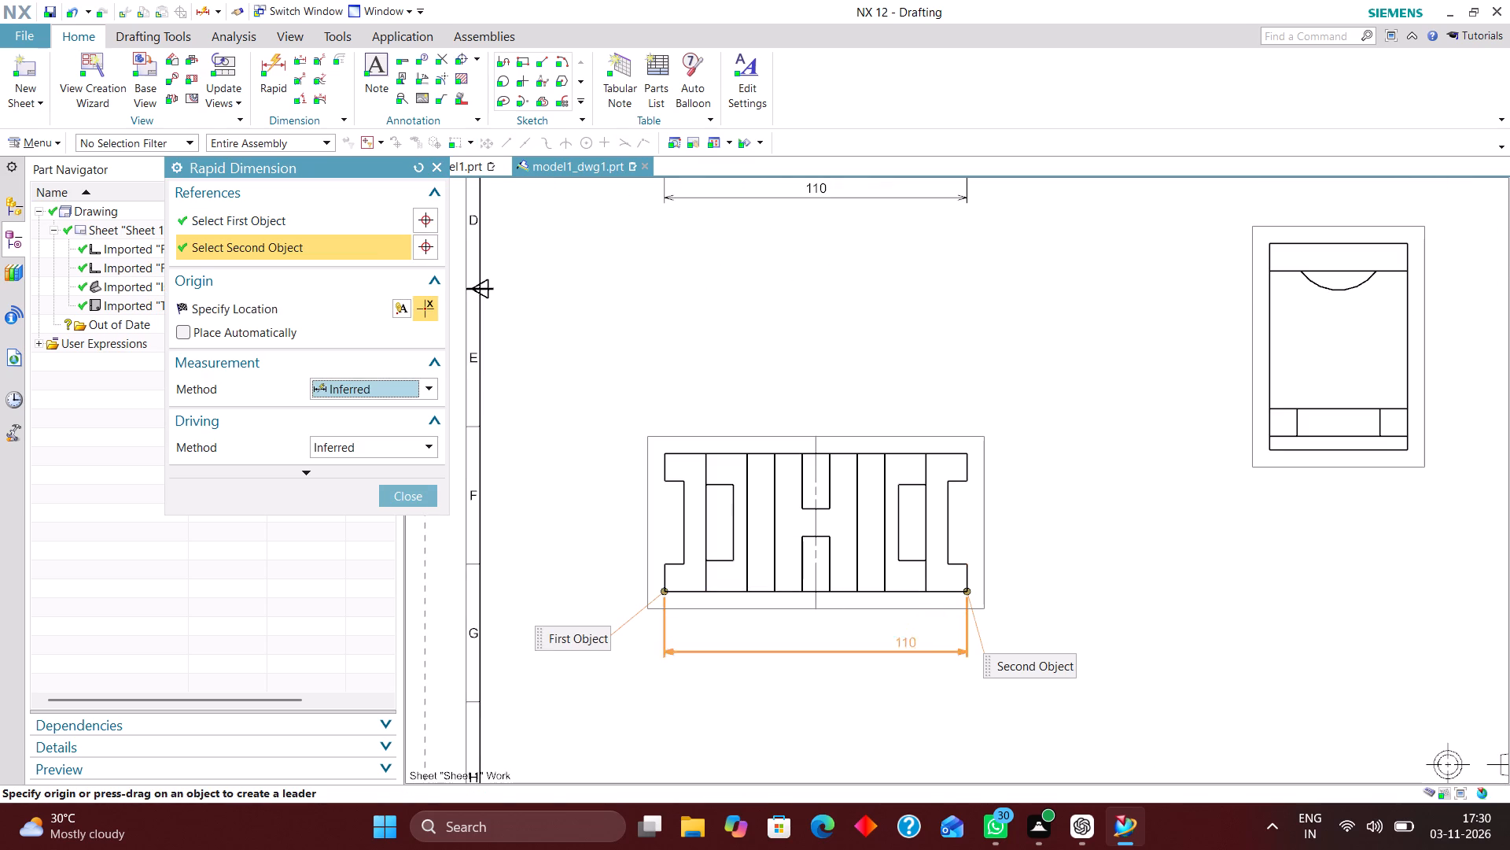
click(810, 722)
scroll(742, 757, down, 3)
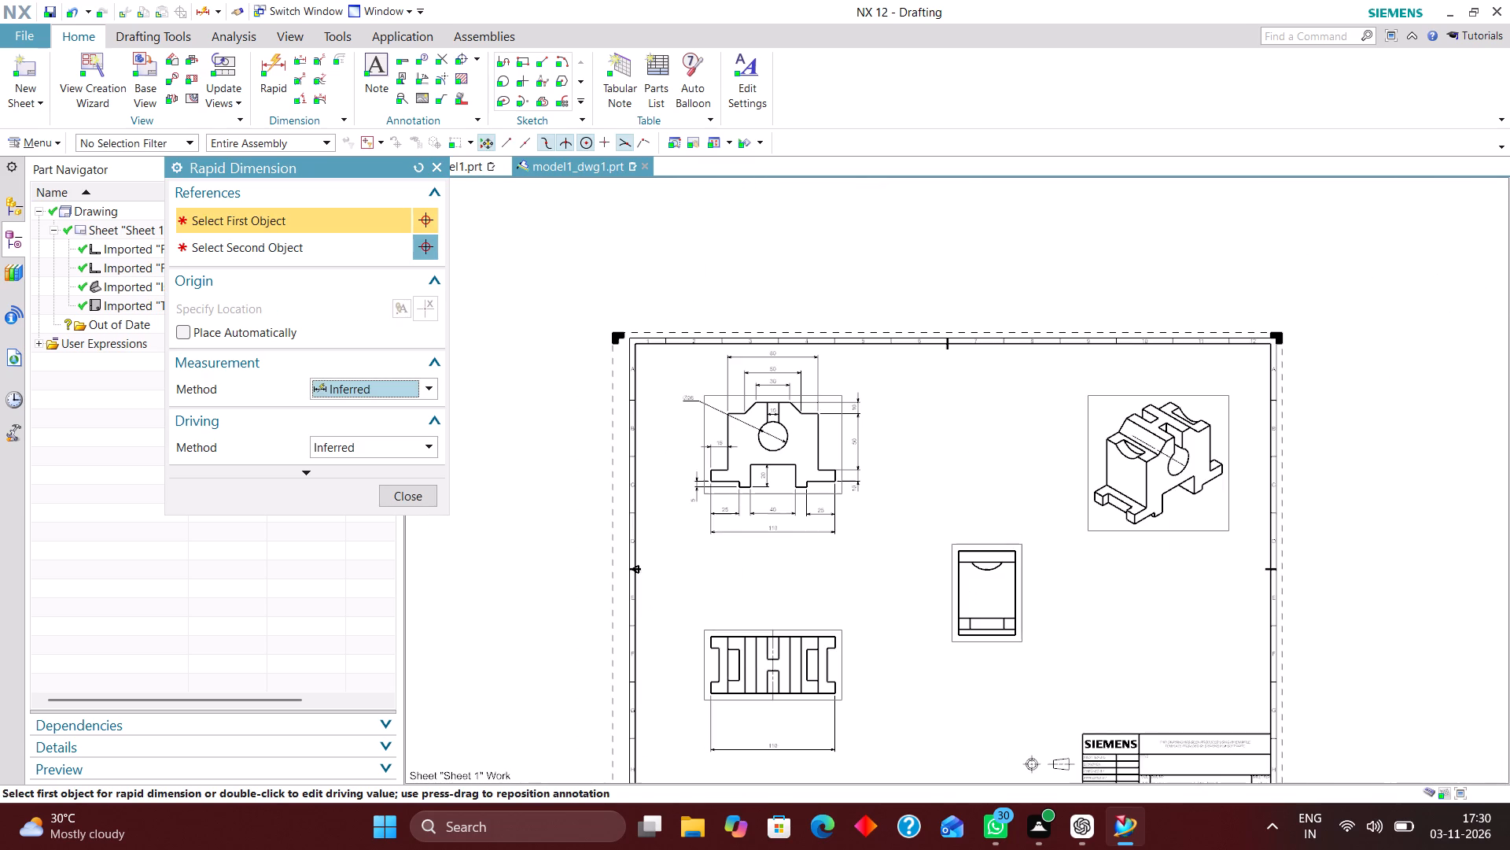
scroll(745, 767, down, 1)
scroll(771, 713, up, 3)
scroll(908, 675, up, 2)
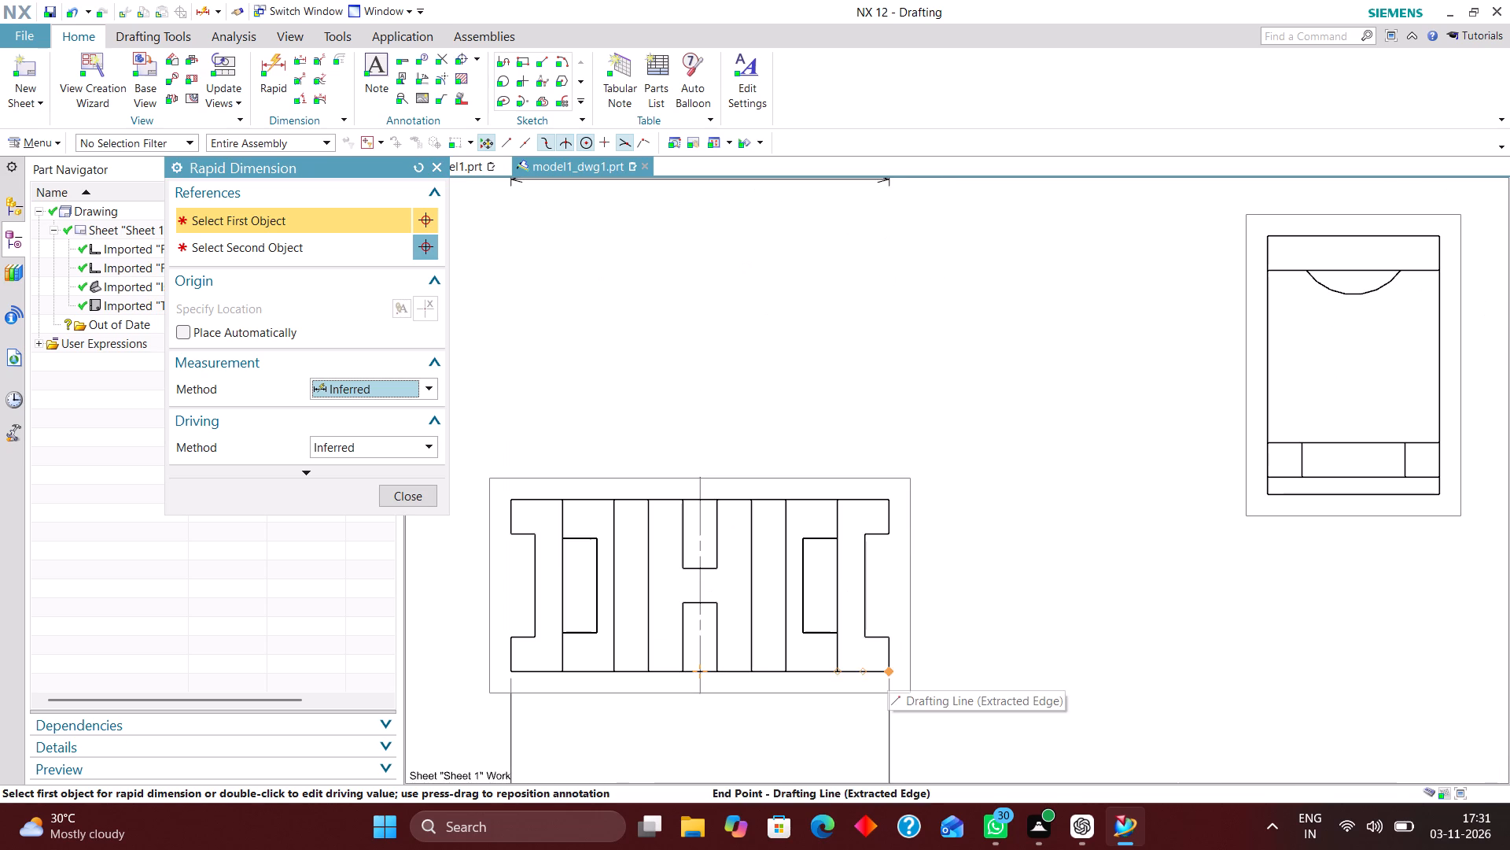
Dimension the top view's overall depth and the right end notch's opening width, stacking both vertical dimensions beside the view.
click(887, 670)
click(886, 497)
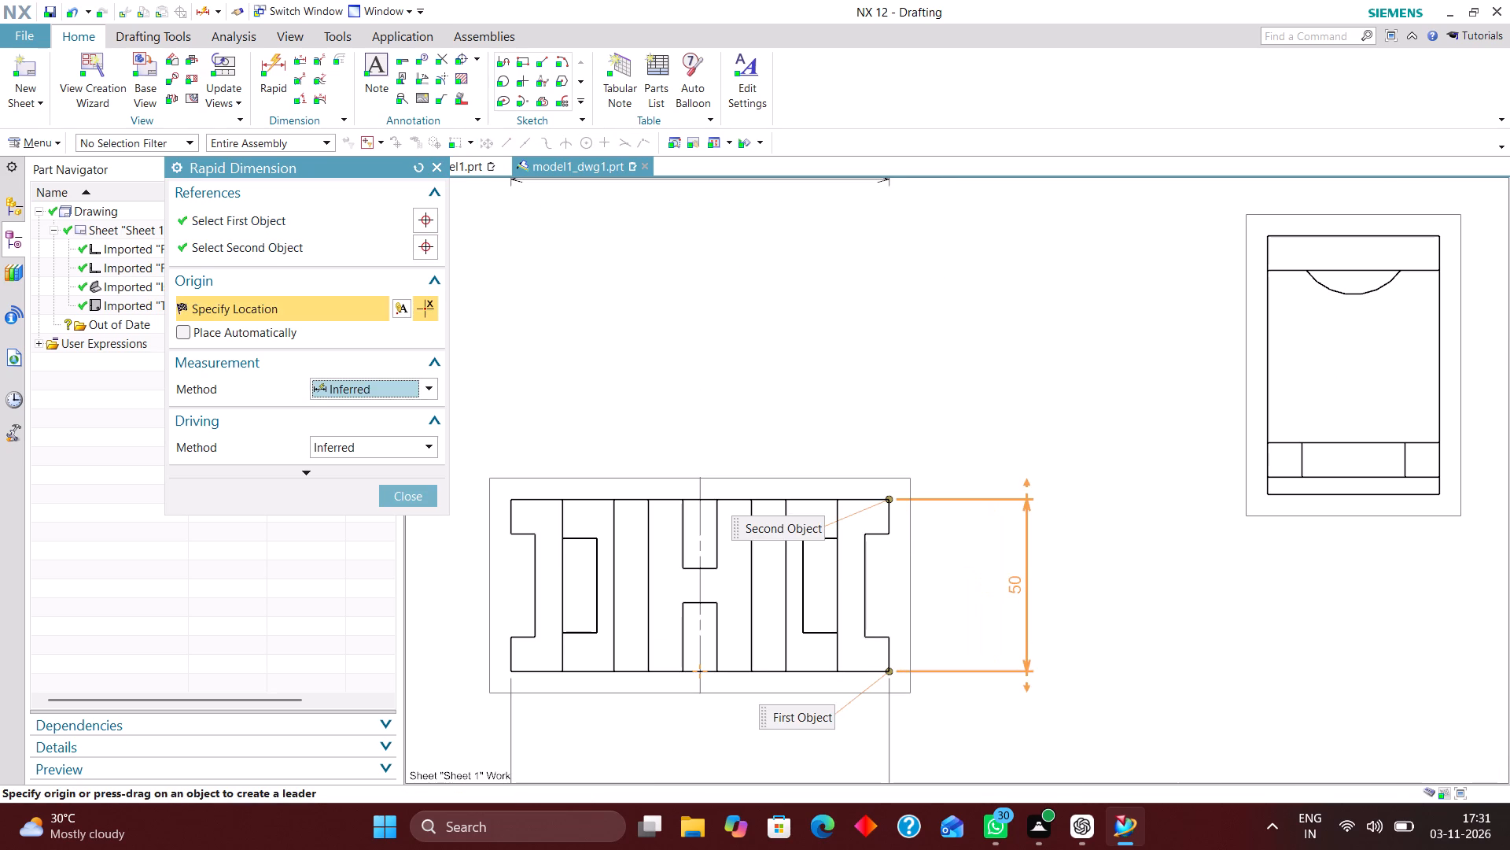
click(1017, 588)
click(893, 635)
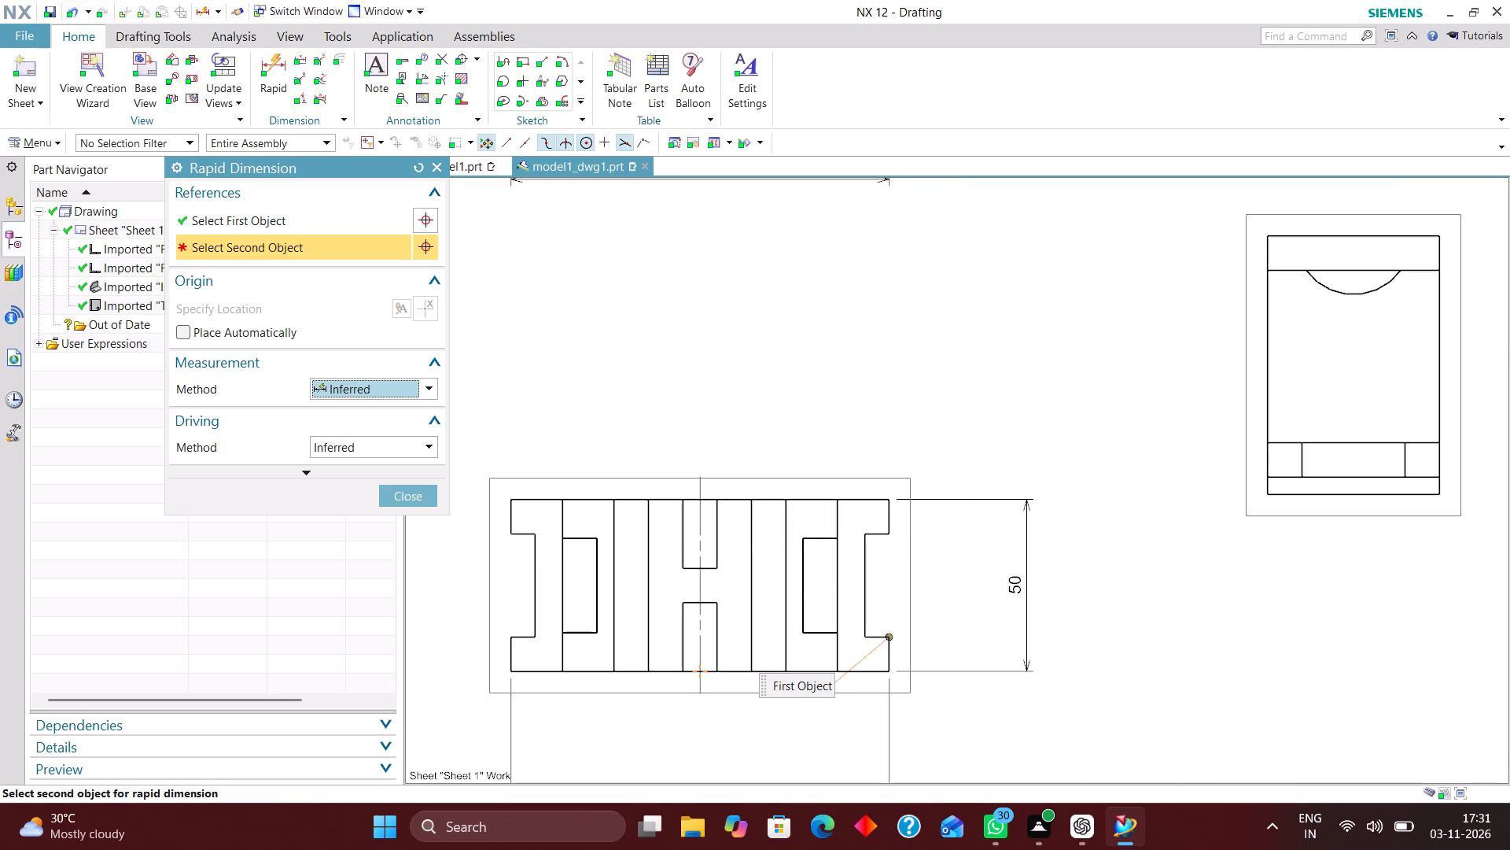
click(891, 534)
click(952, 582)
Dimension the depth of the top view's left and right end notches, placing the left one outside the view and the right one within its notch.
scroll(960, 650, down, 1)
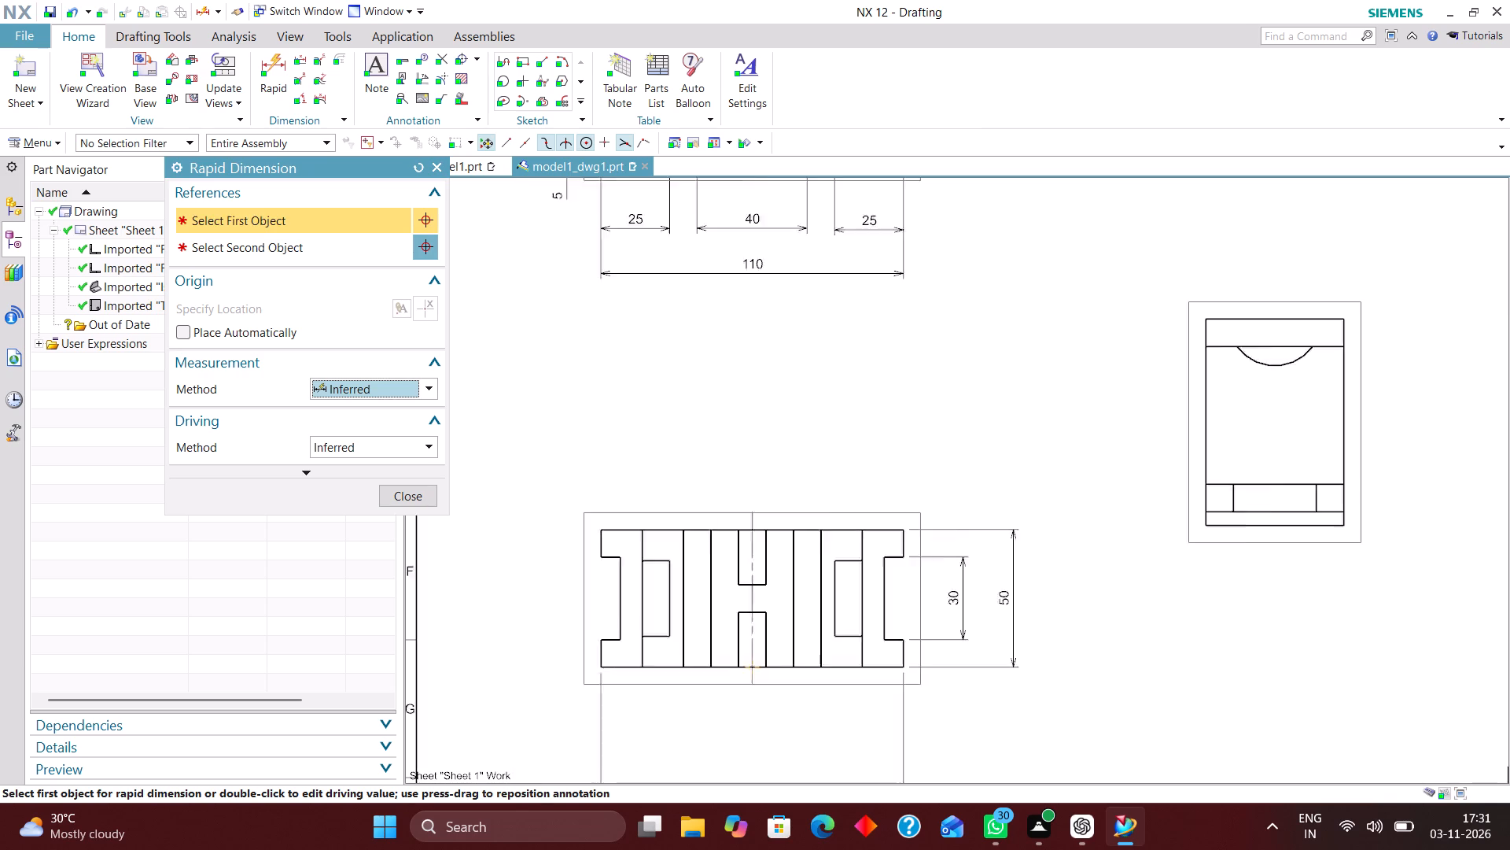
scroll(959, 652, down, 1)
scroll(816, 612, down, 1)
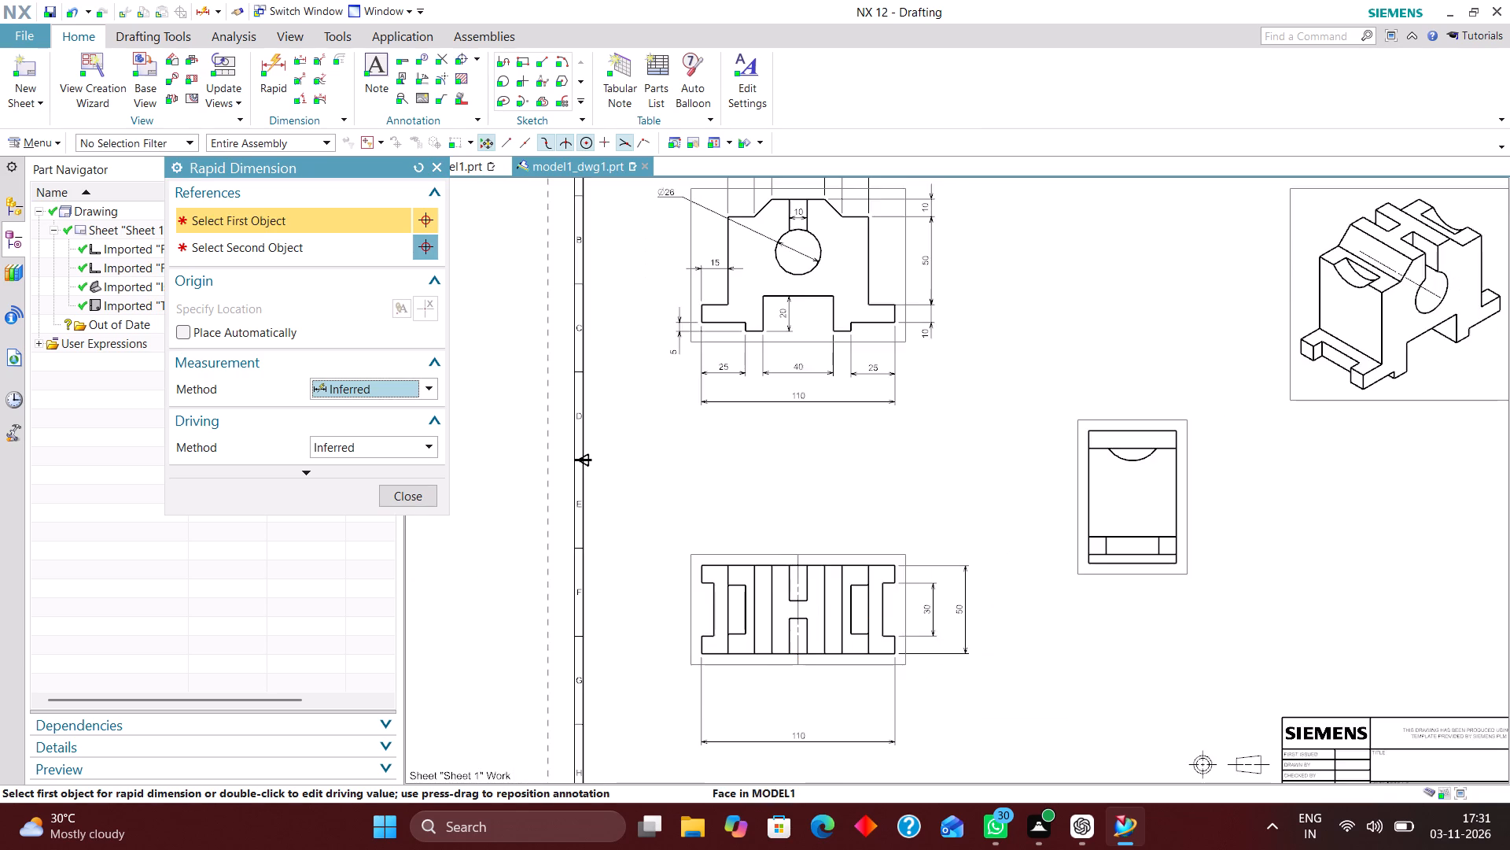
scroll(816, 634, down, 1)
scroll(760, 664, up, 2)
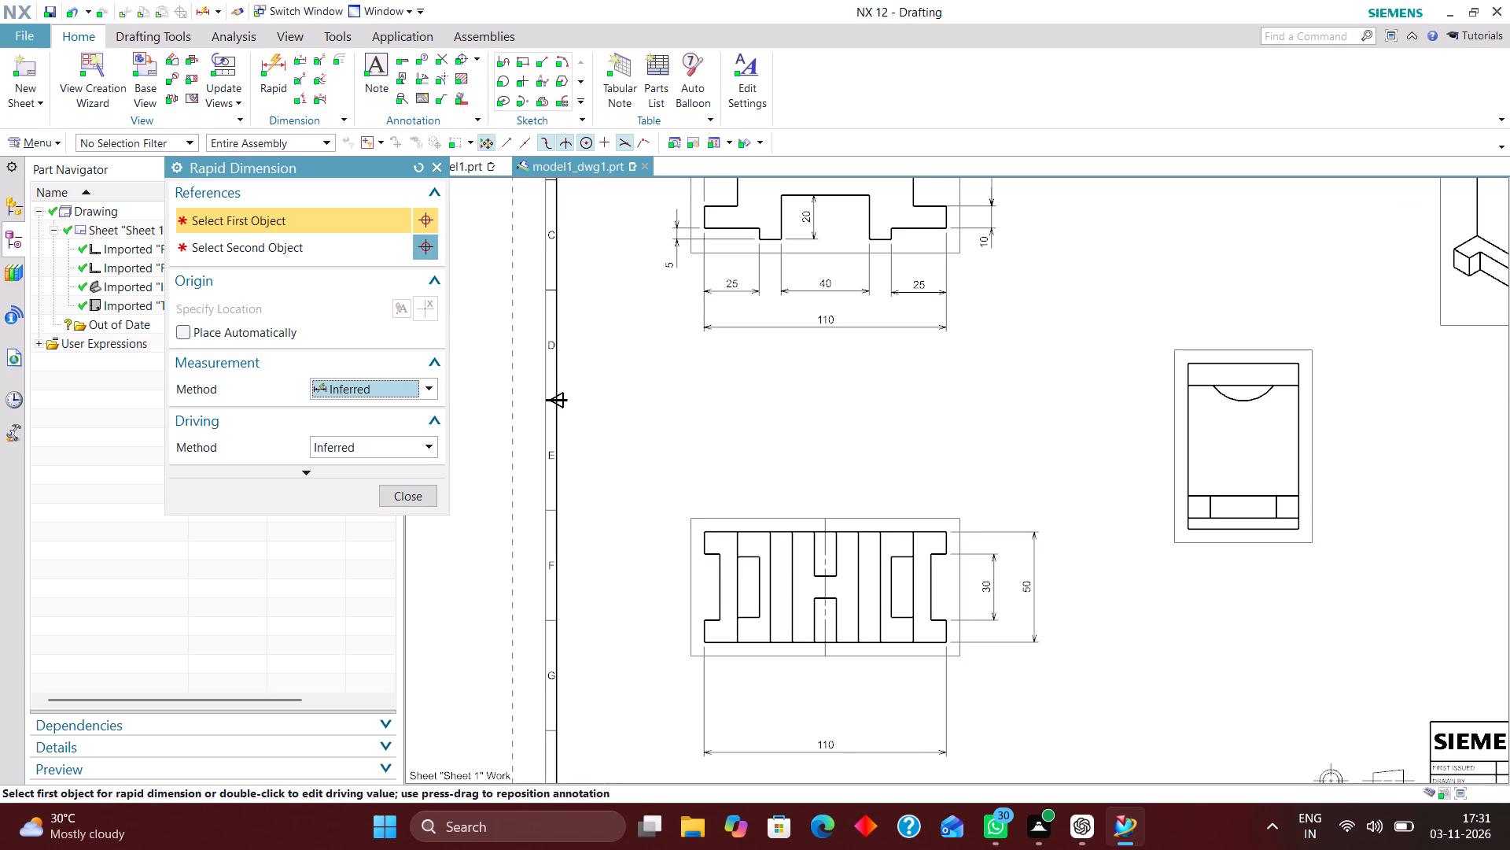
scroll(707, 629, up, 5)
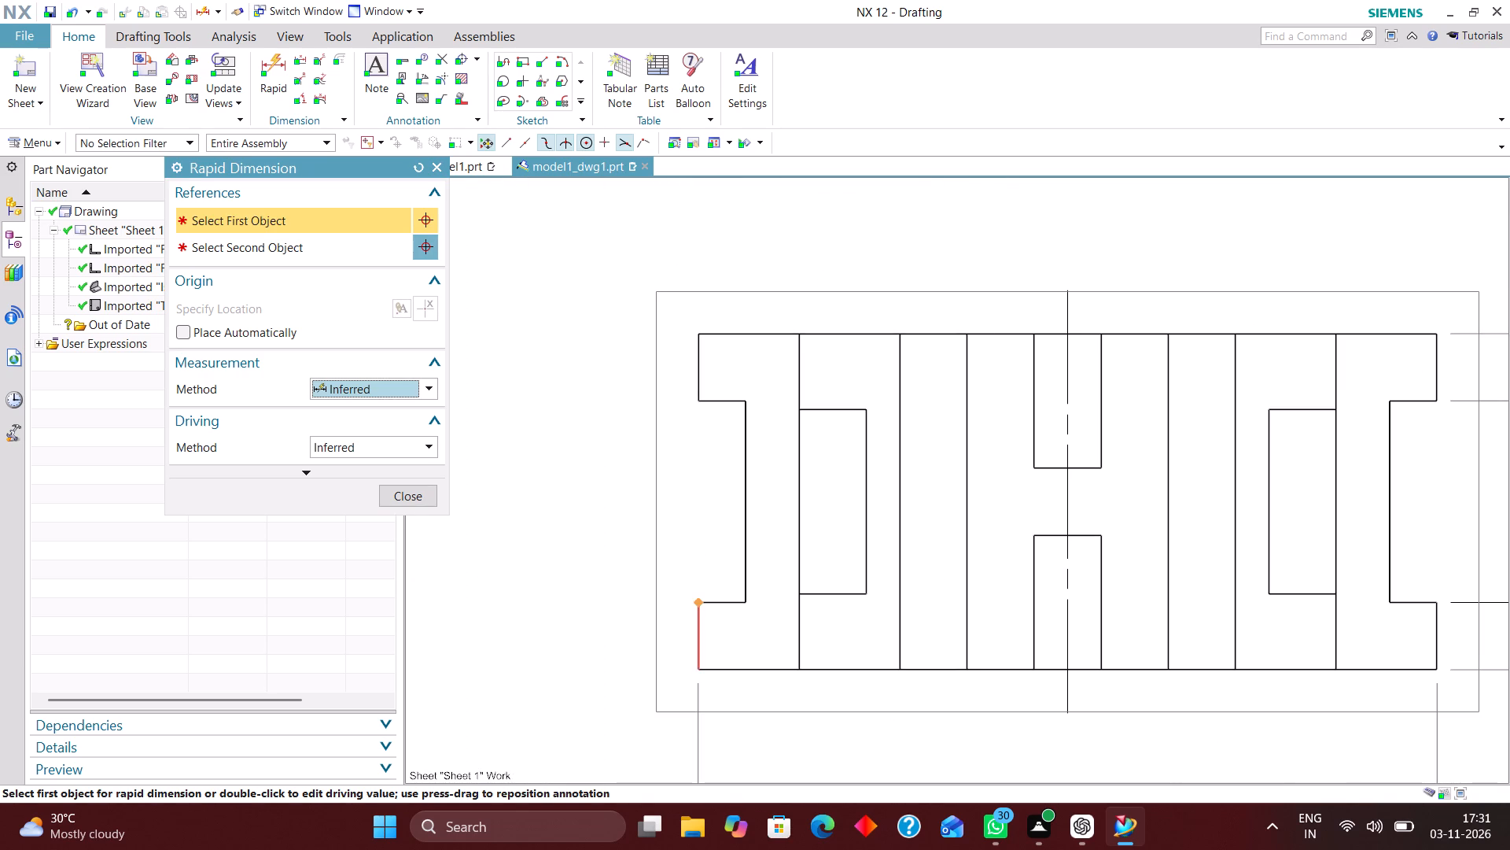
click(699, 605)
click(746, 606)
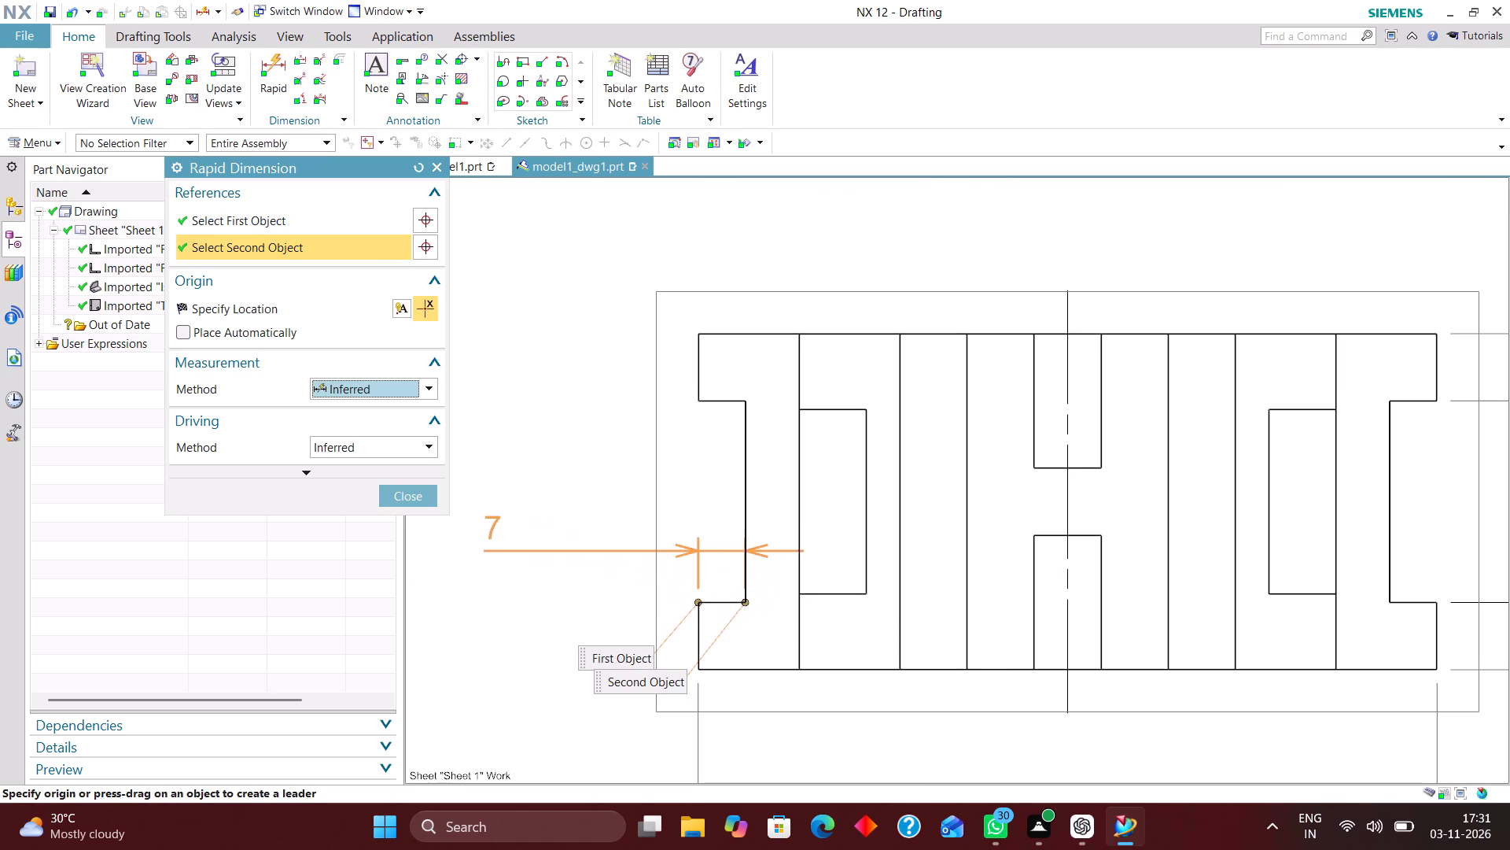
click(535, 537)
scroll(643, 608, down, 4)
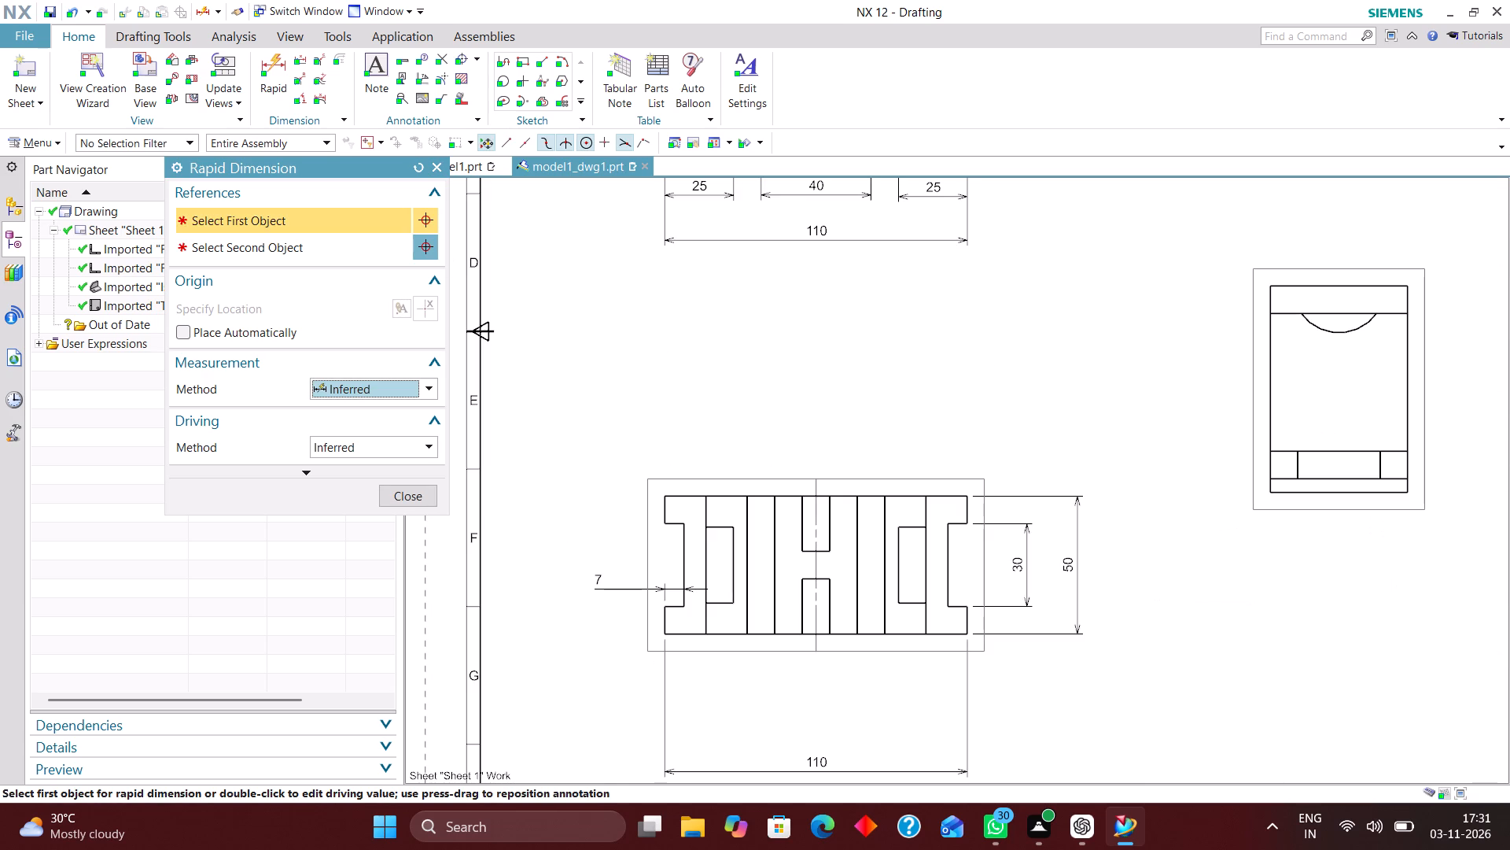
scroll(970, 616, up, 4)
click(963, 597)
click(924, 597)
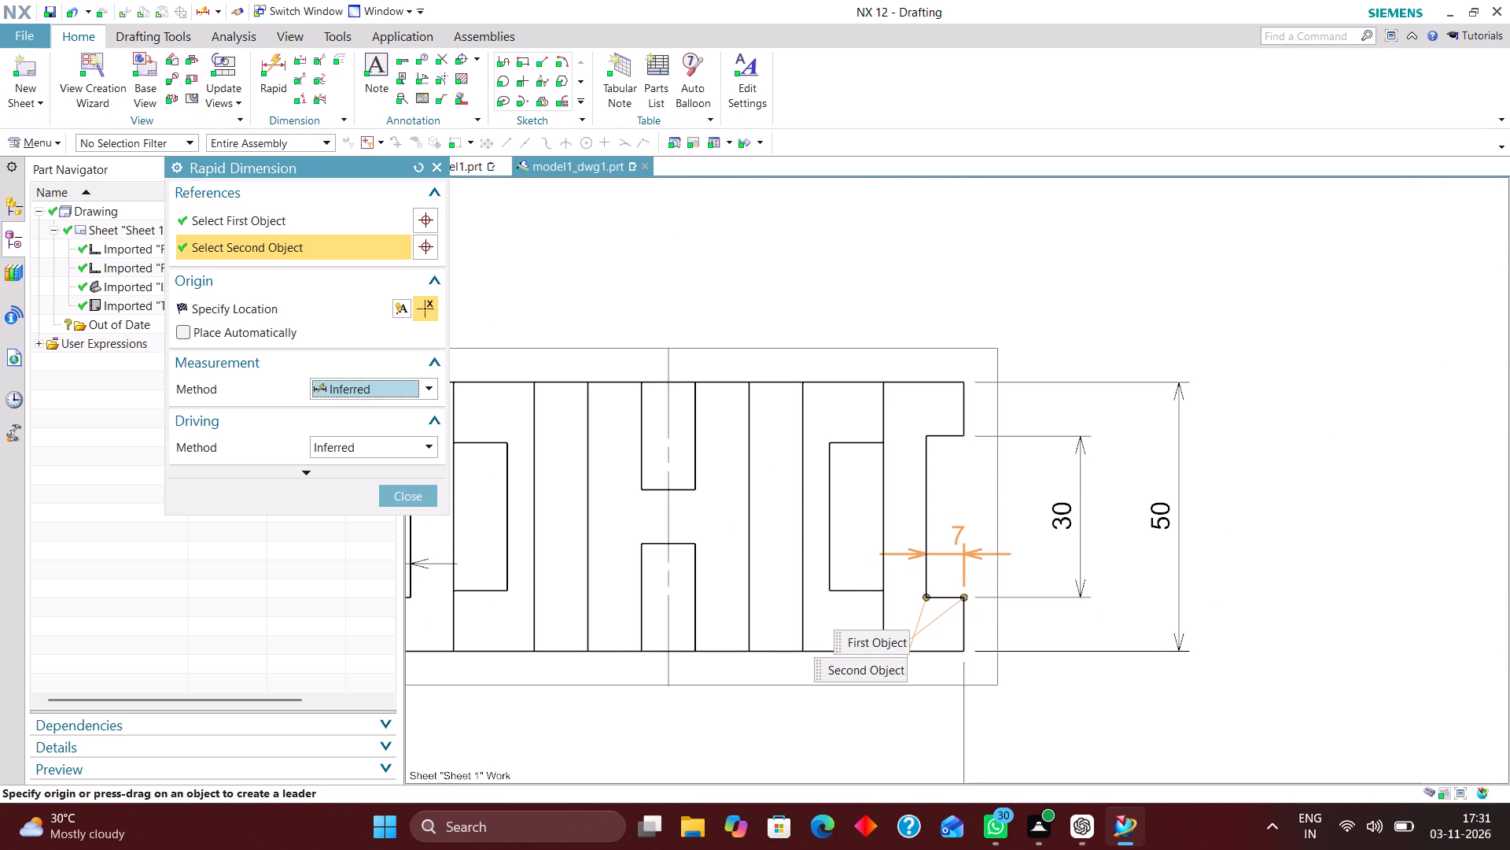
click(950, 527)
Dimension the top view's spacing between the outermost full-depth lines and between the next inner pair, stacking both dimensions above the view.
scroll(967, 632, down, 3)
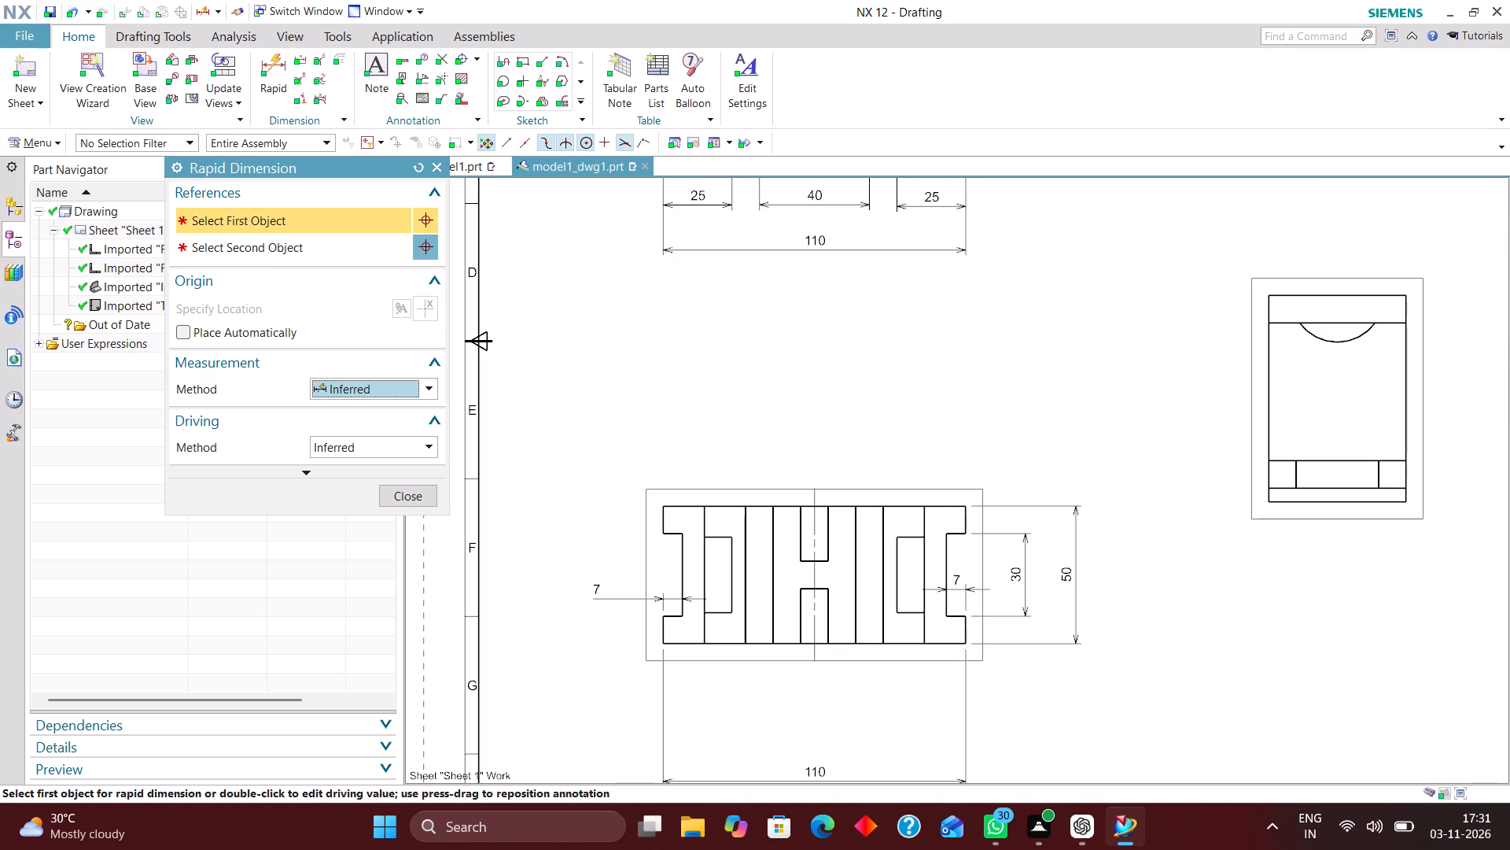
scroll(716, 671, up, 1)
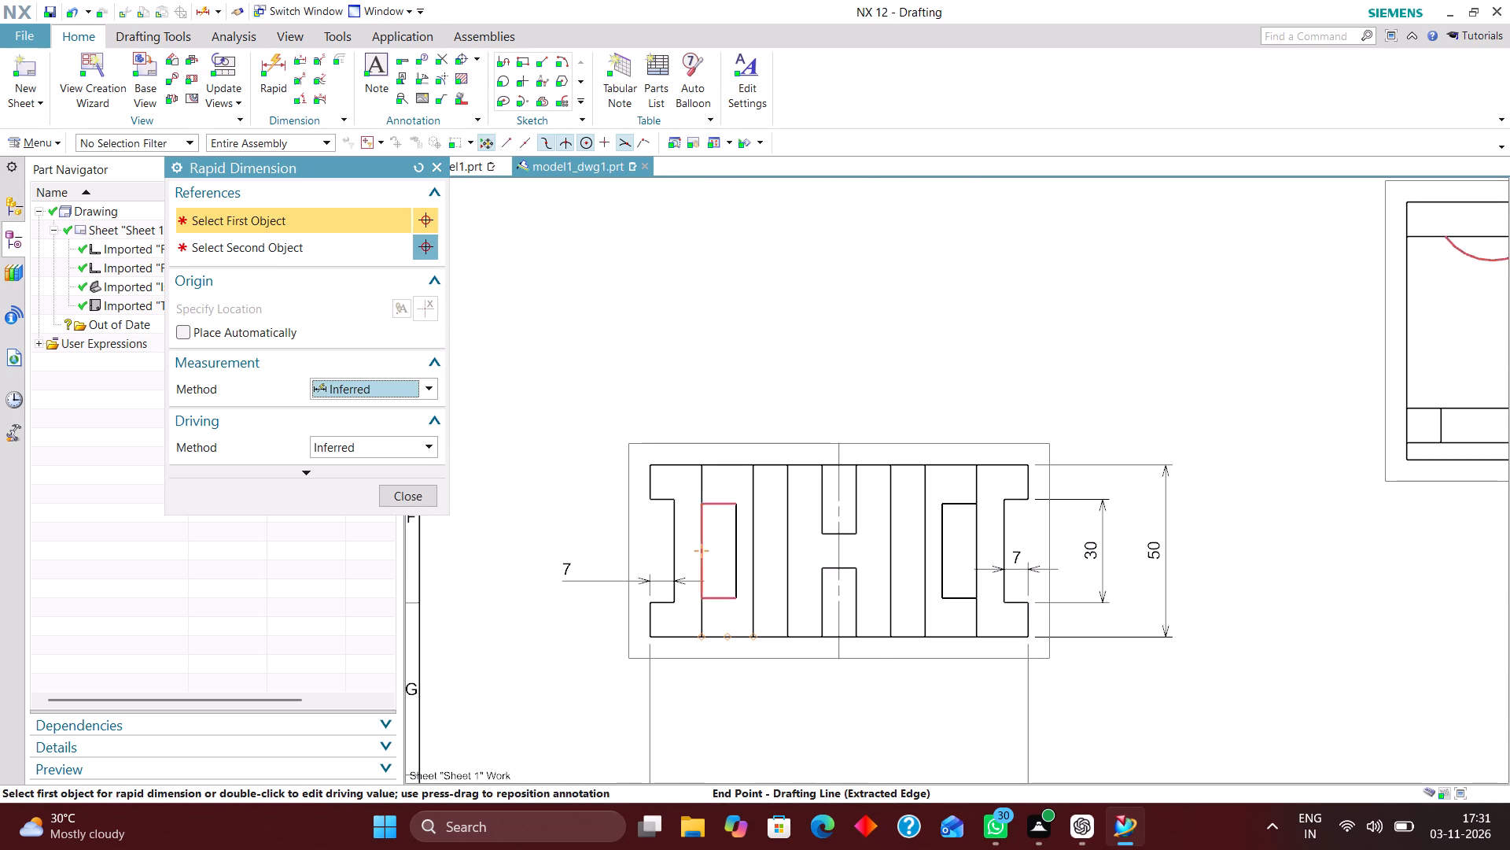
click(703, 466)
click(977, 464)
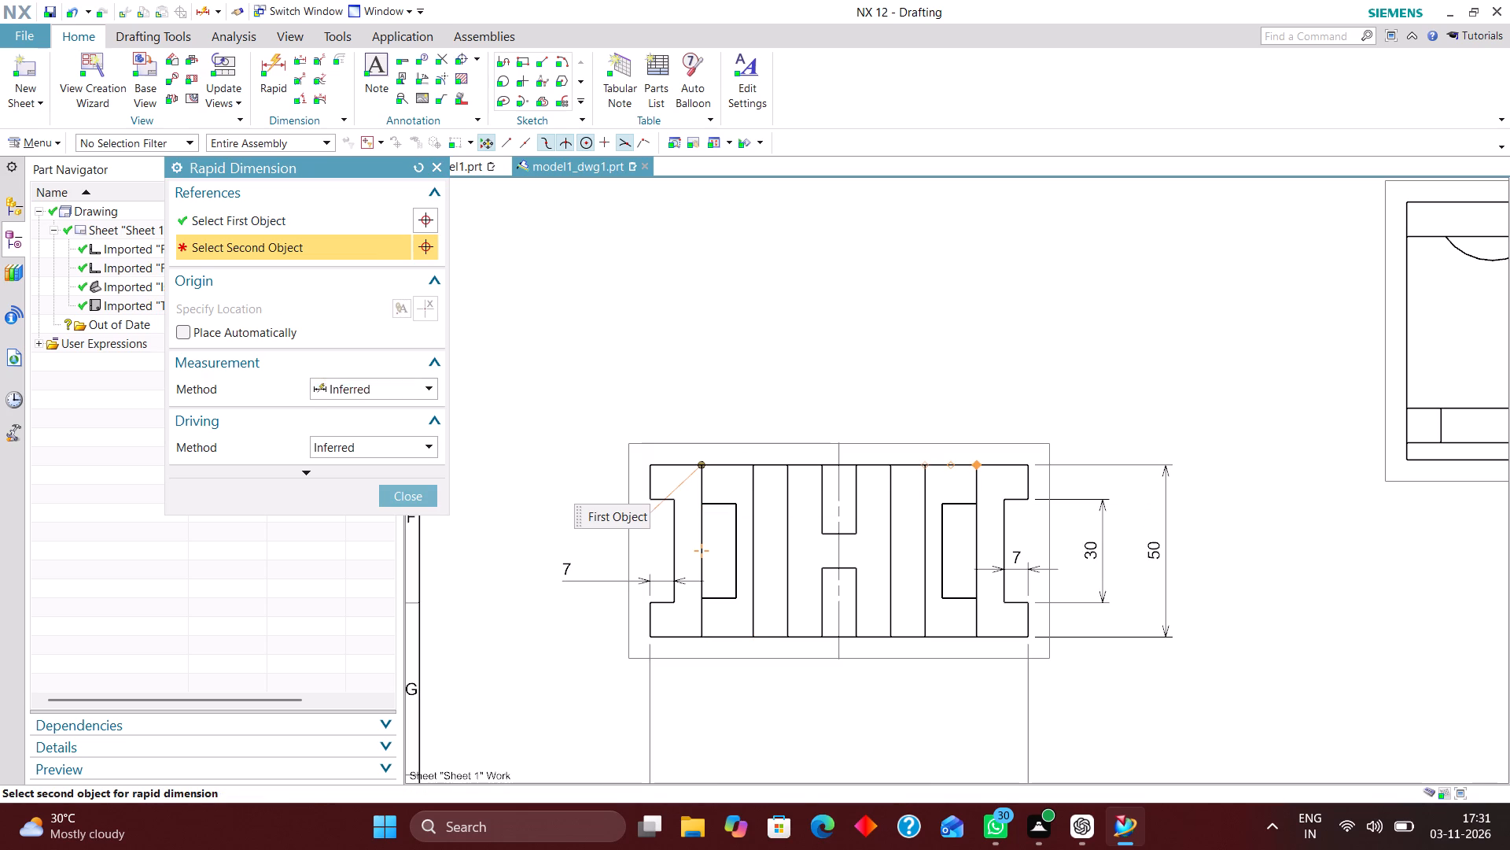
click(852, 309)
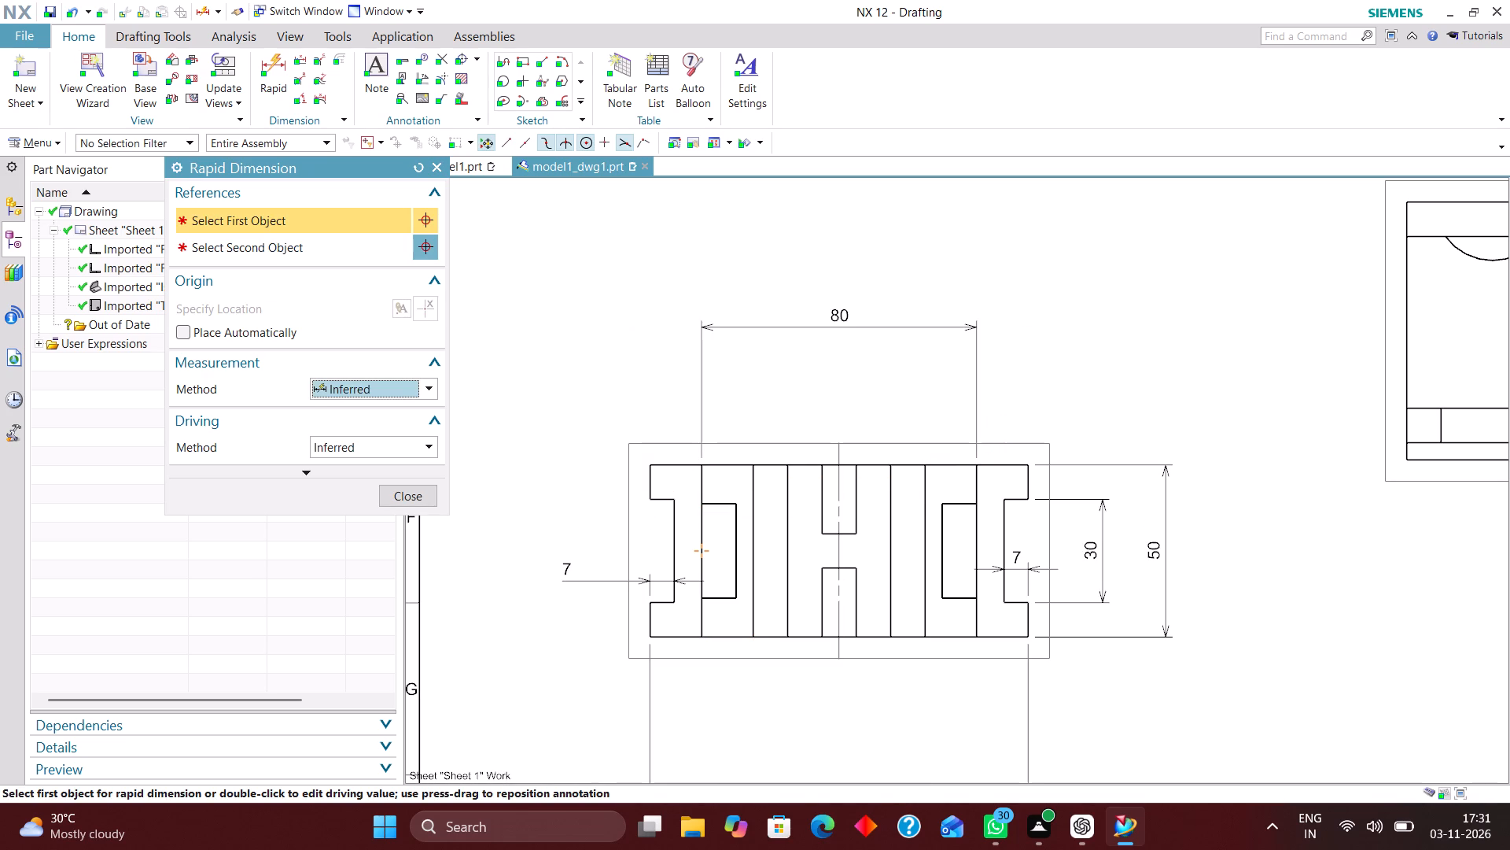
click(754, 460)
click(922, 465)
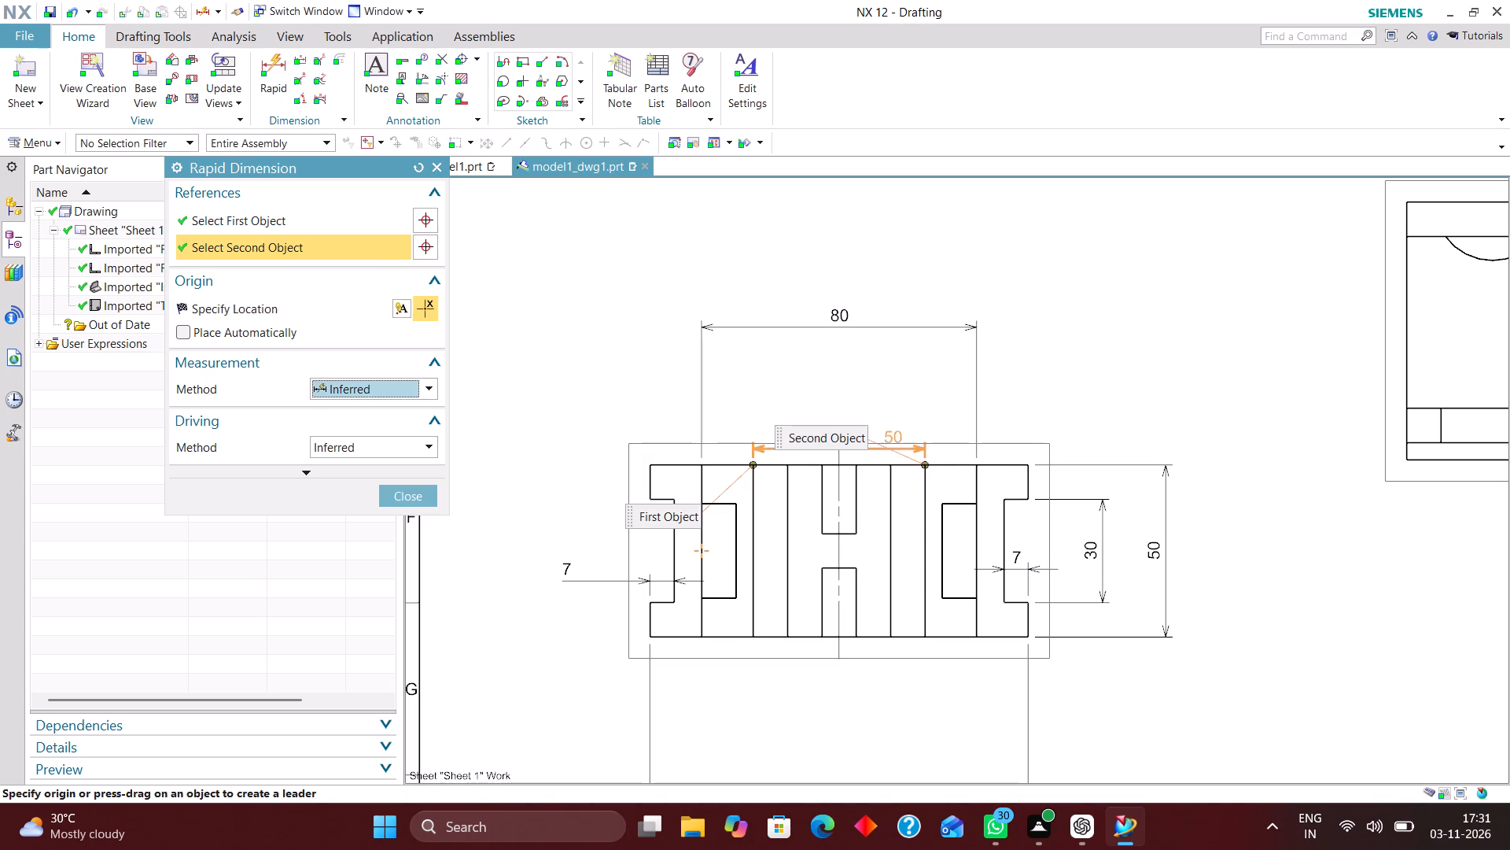
click(837, 399)
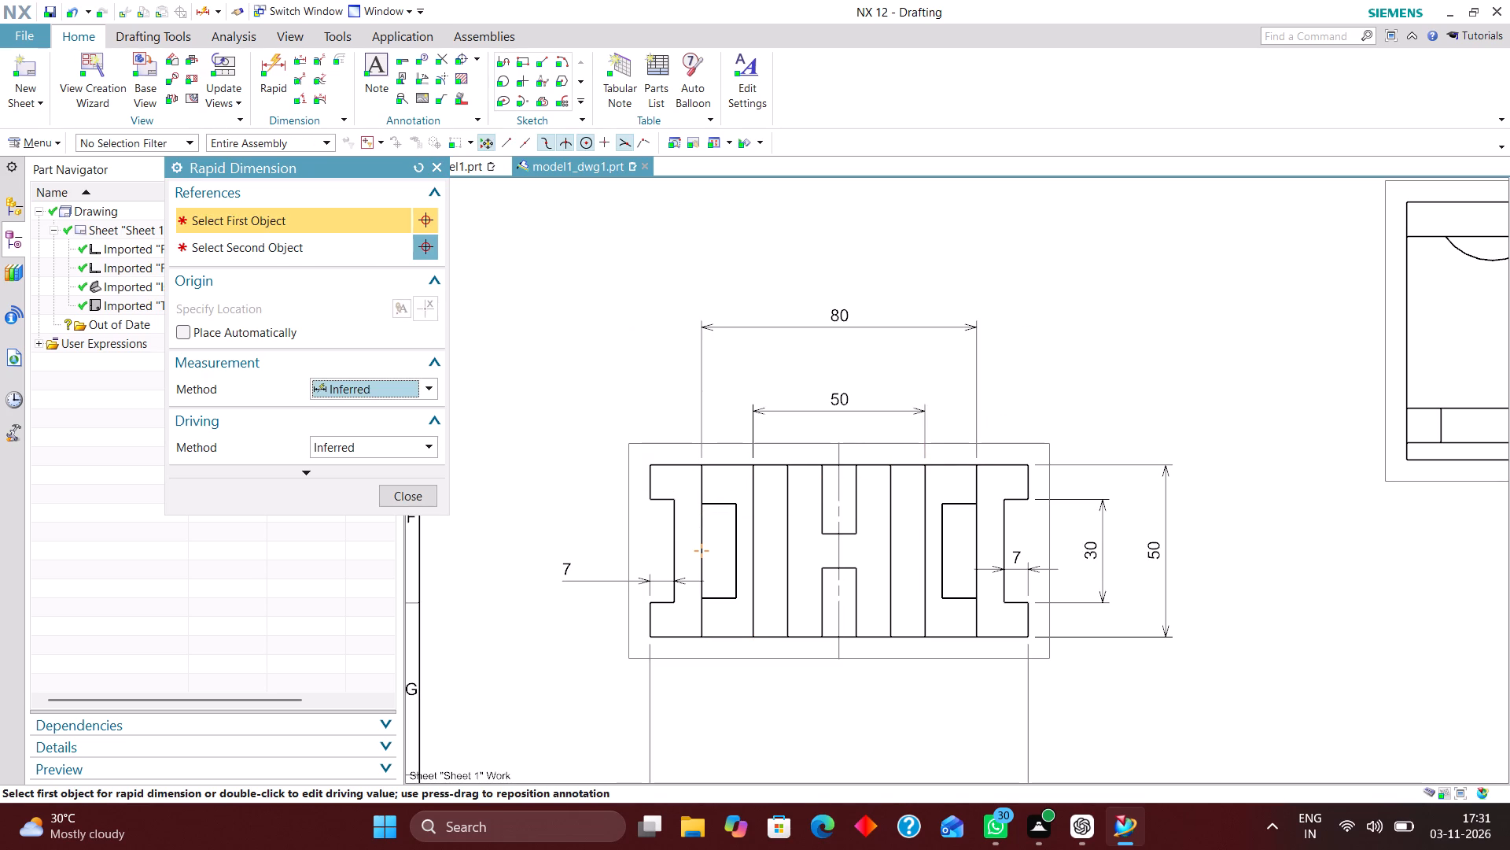
Dimension the spacing of the two lines flanking the central slots and the lower slot's width, stacked just below the top view.
scroll(794, 651, up, 2)
click(784, 634)
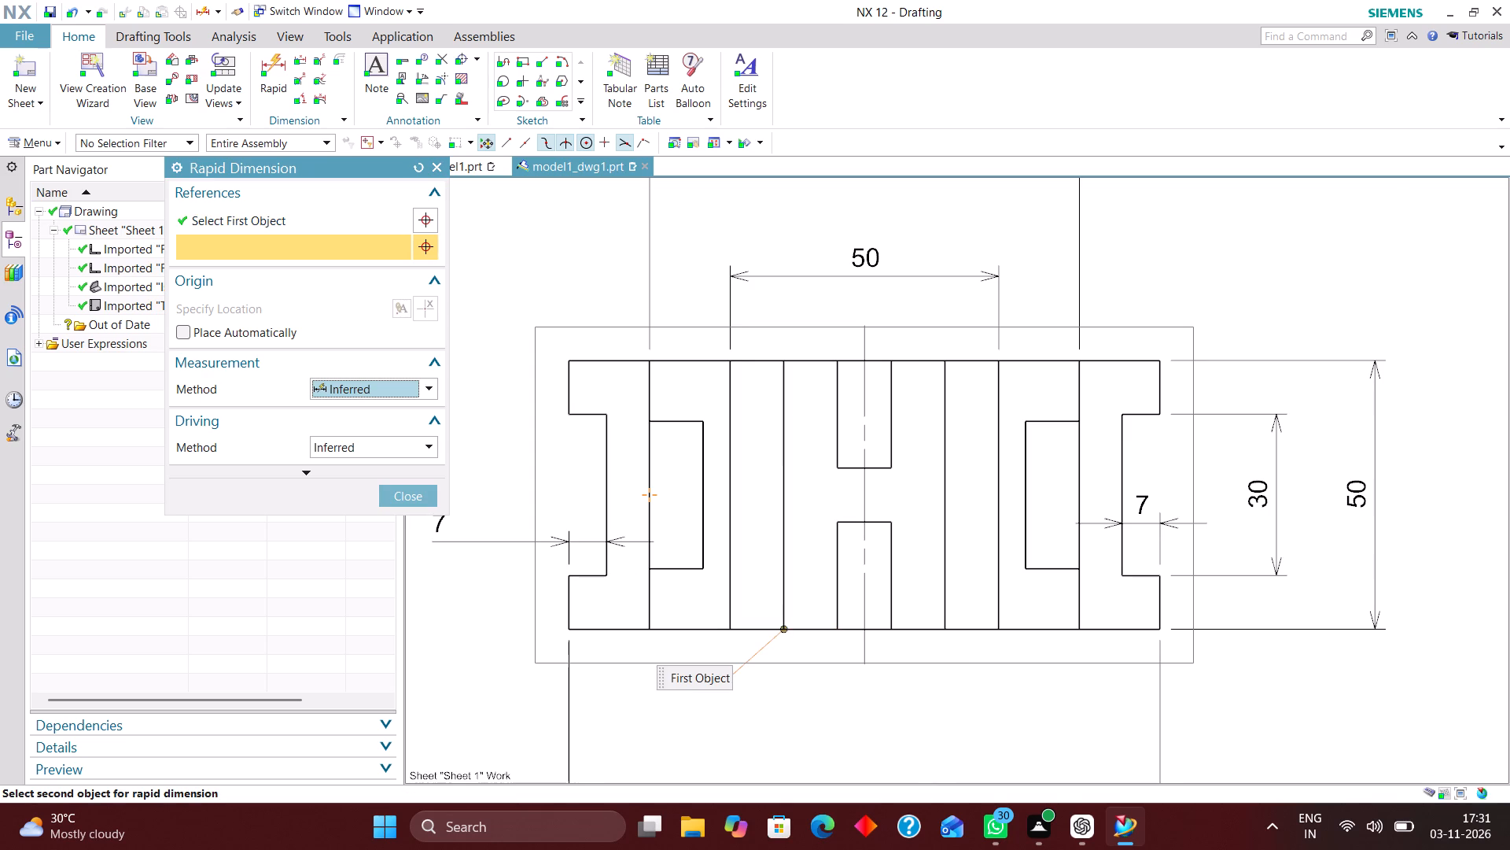
click(943, 627)
click(860, 745)
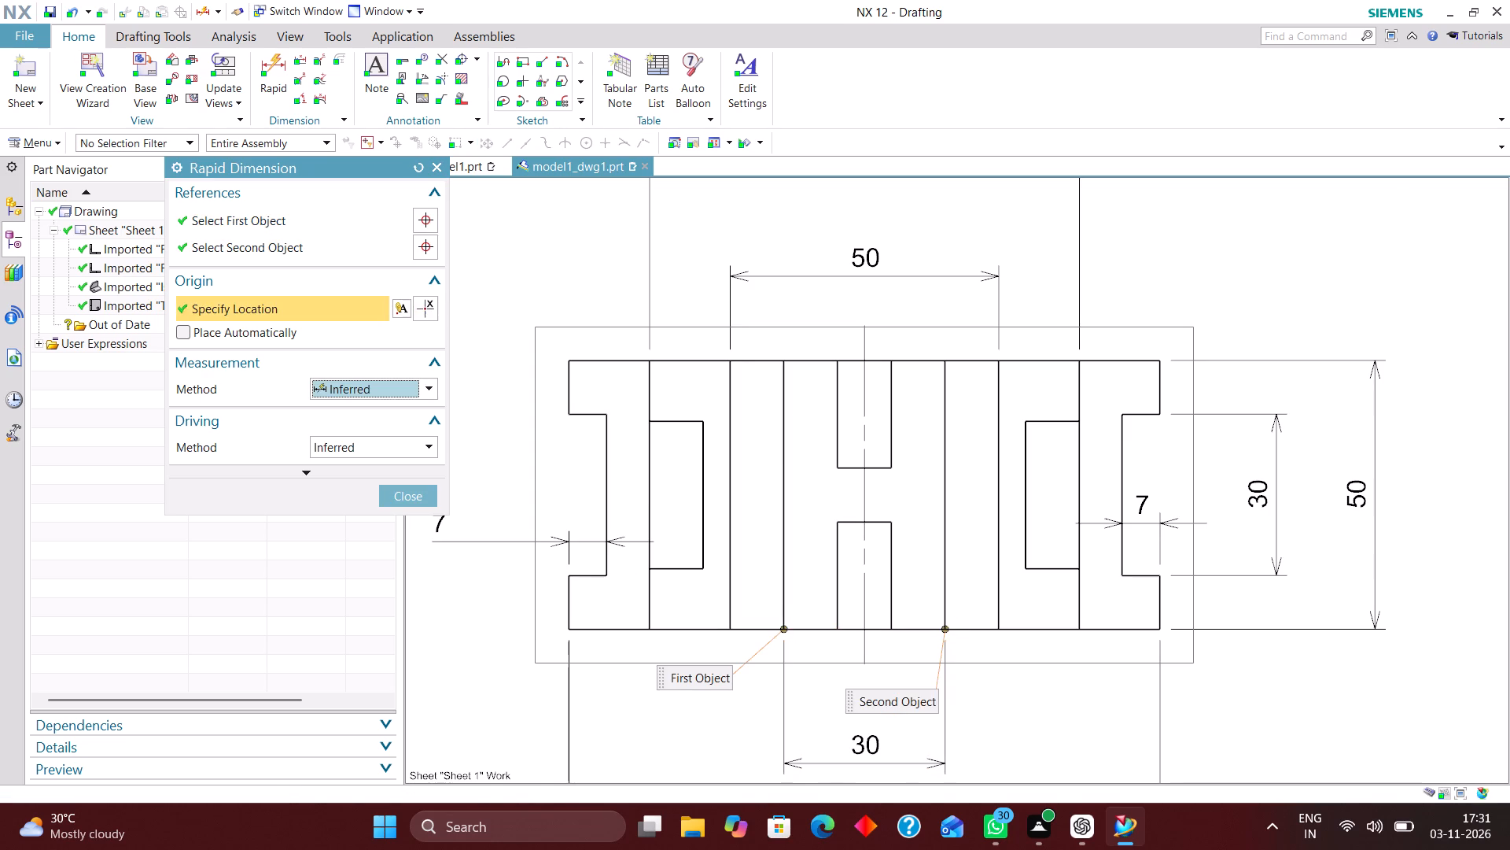
scroll(849, 649, up, 3)
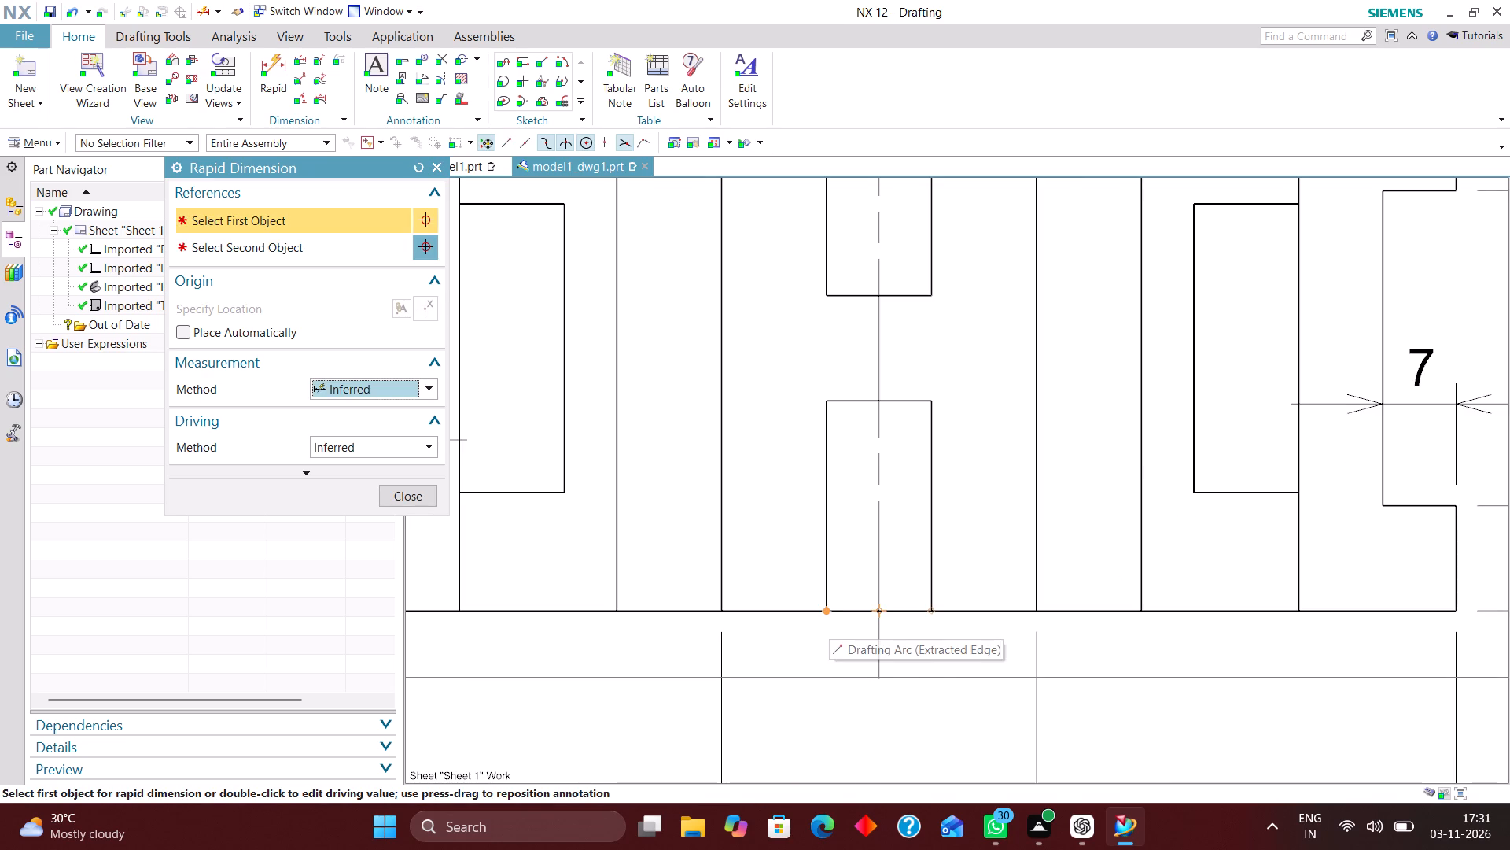
click(827, 615)
click(932, 611)
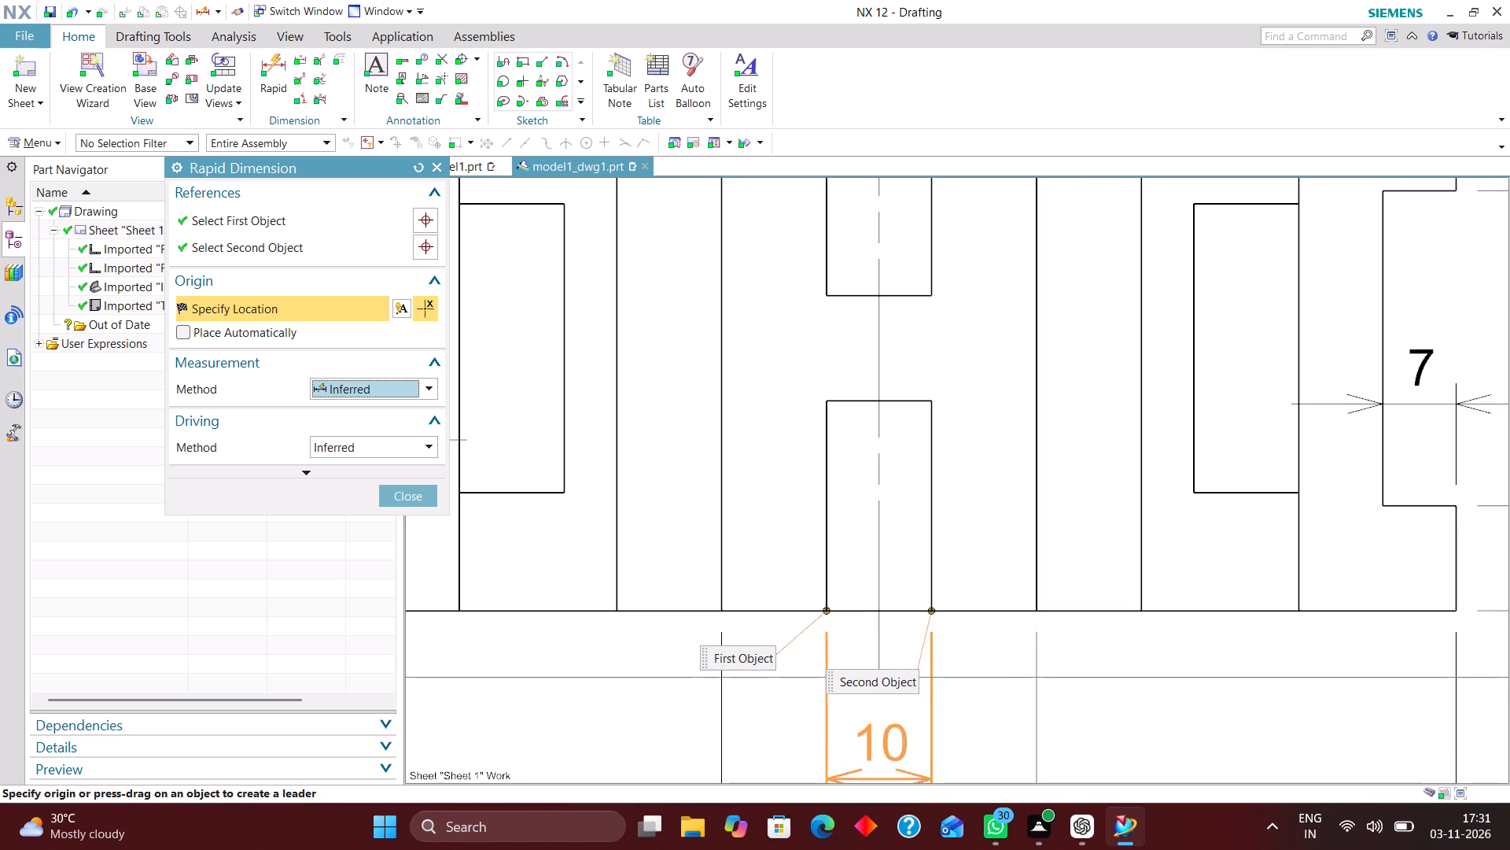
scroll(893, 630, down, 3)
scroll(894, 698, up, 4)
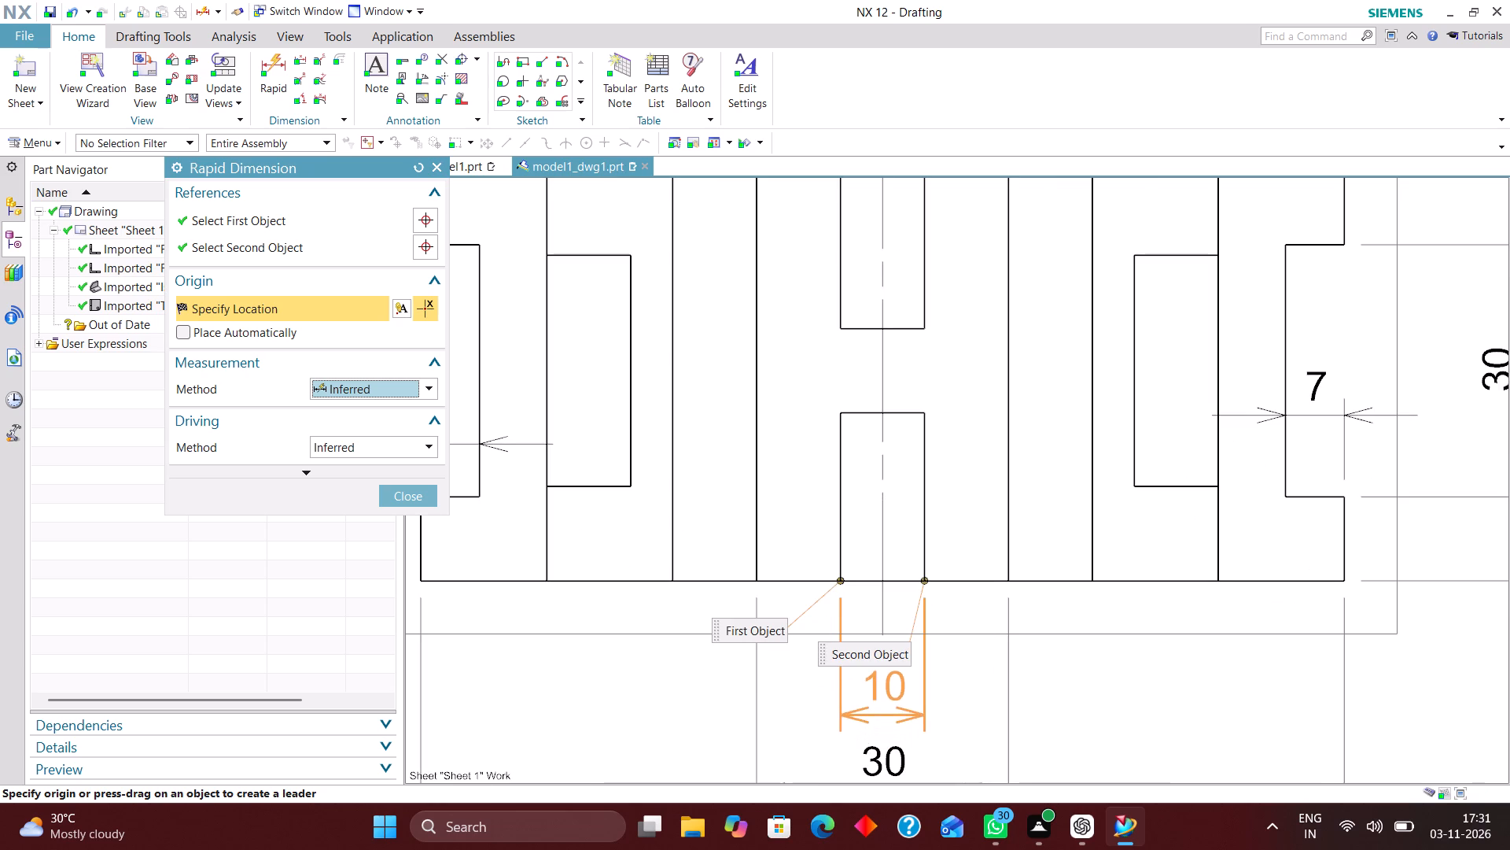
click(887, 684)
Dimension the vertical gap between the two central slots, placed just beside them inside the top view, and close Rapid Dimension.
scroll(866, 660, down, 3)
scroll(858, 504, up, 2)
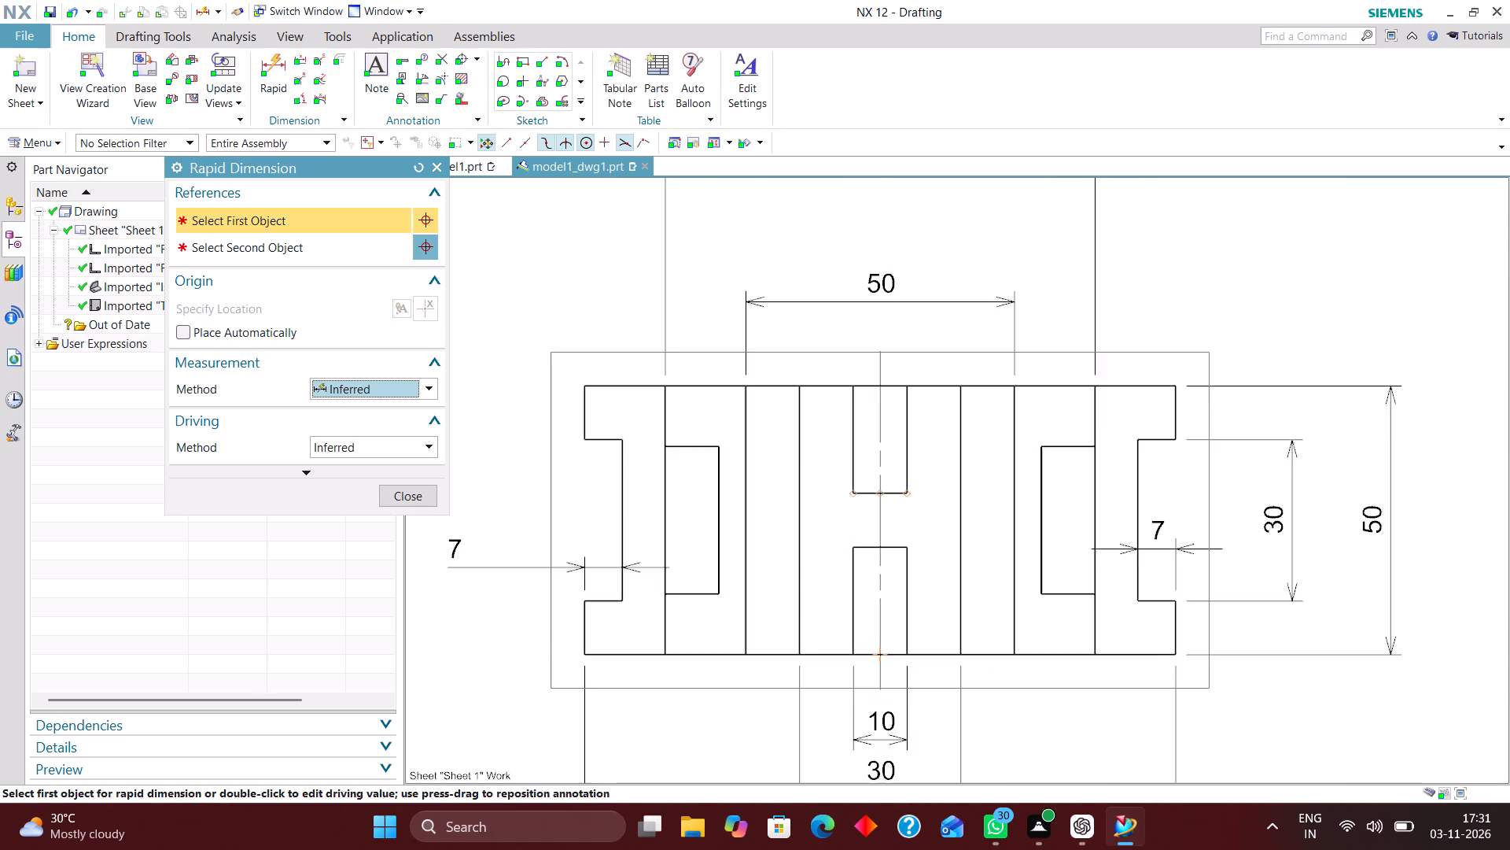
click(851, 496)
click(849, 559)
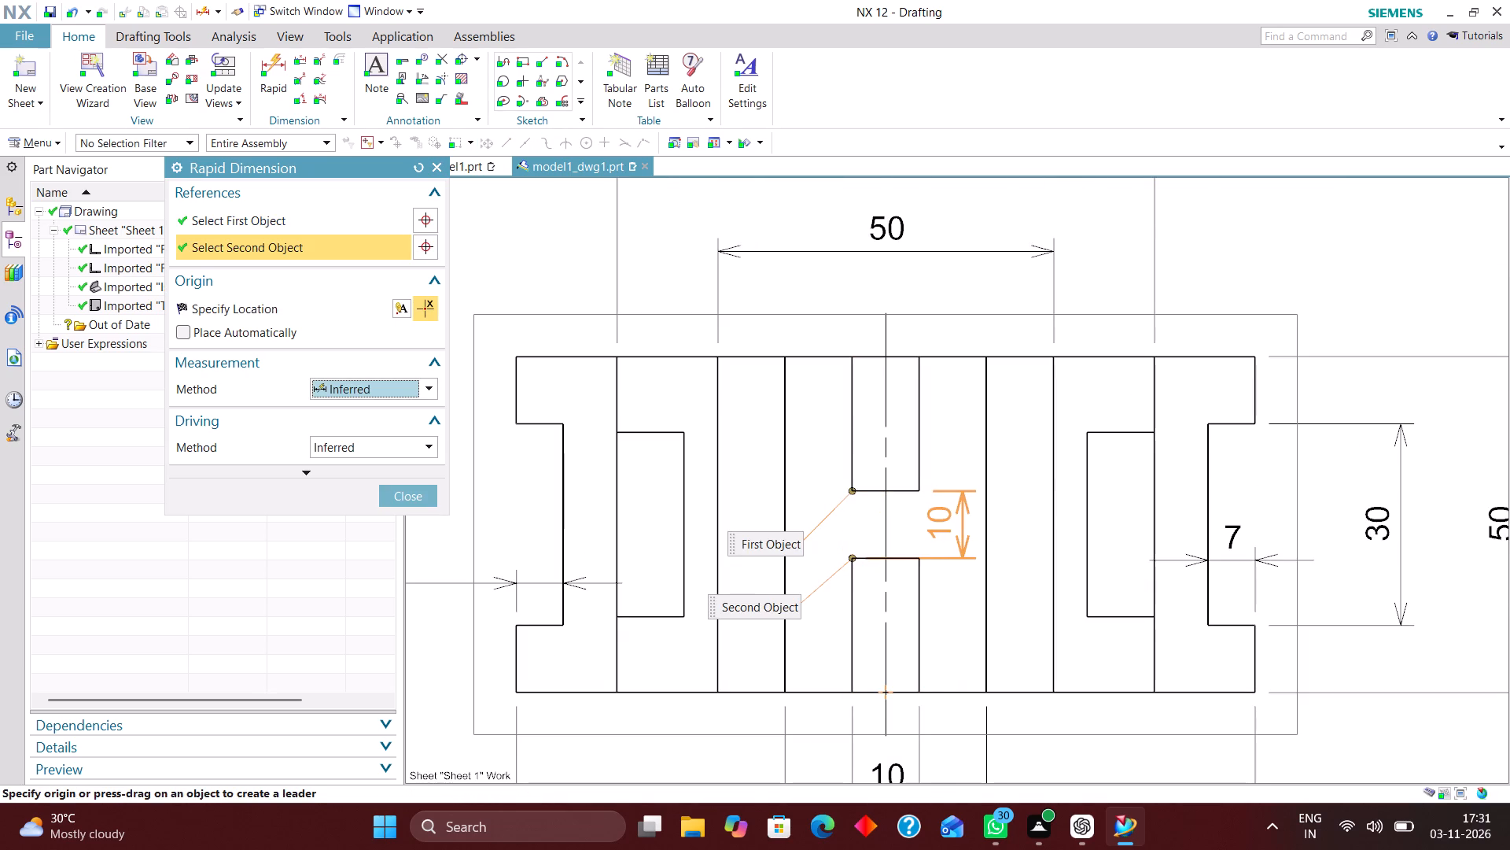
click(942, 524)
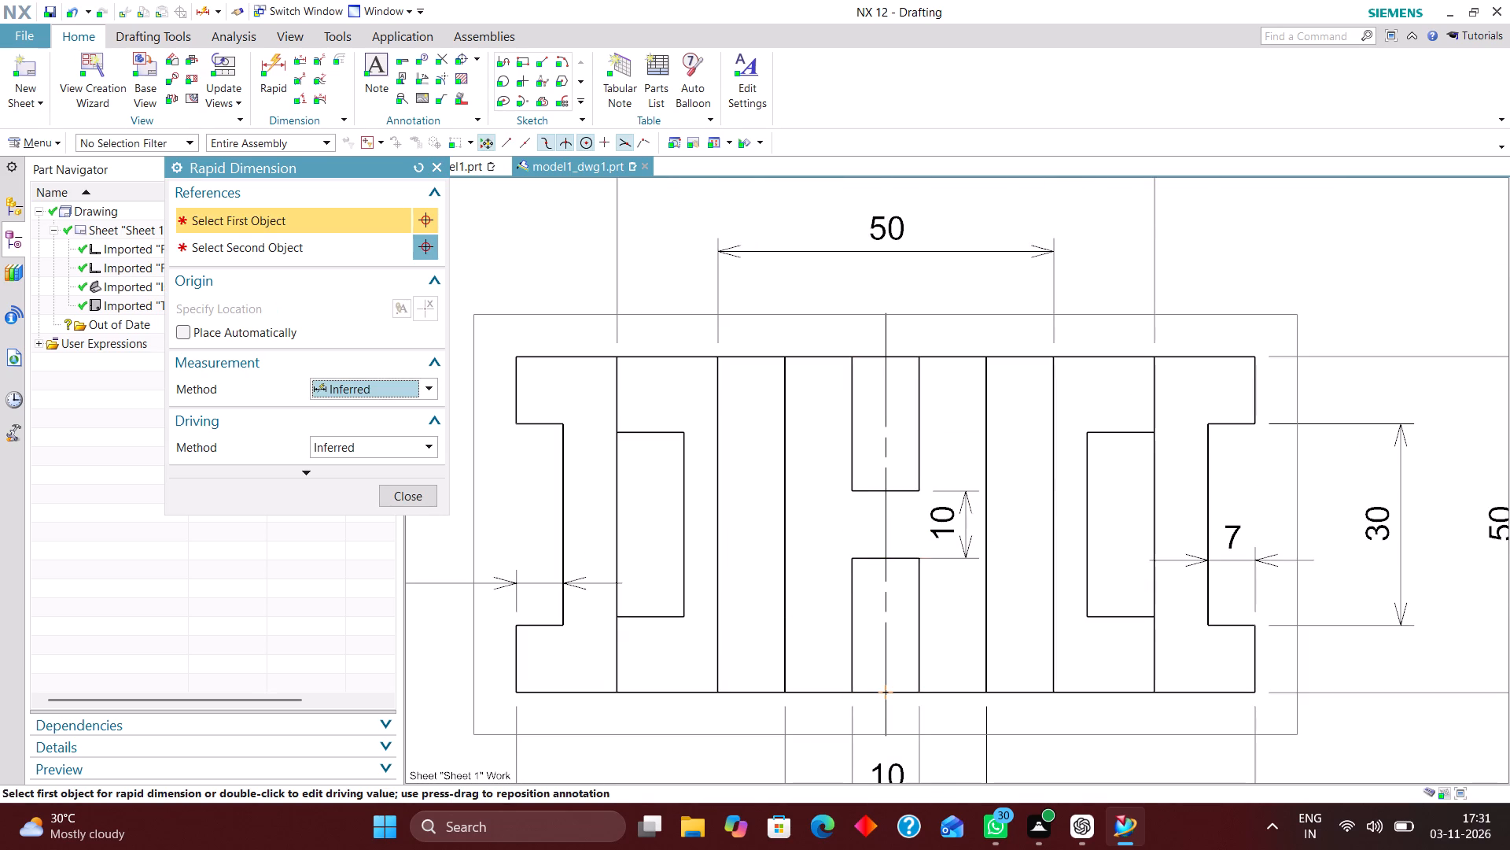
scroll(904, 561, down, 2)
scroll(900, 659, down, 3)
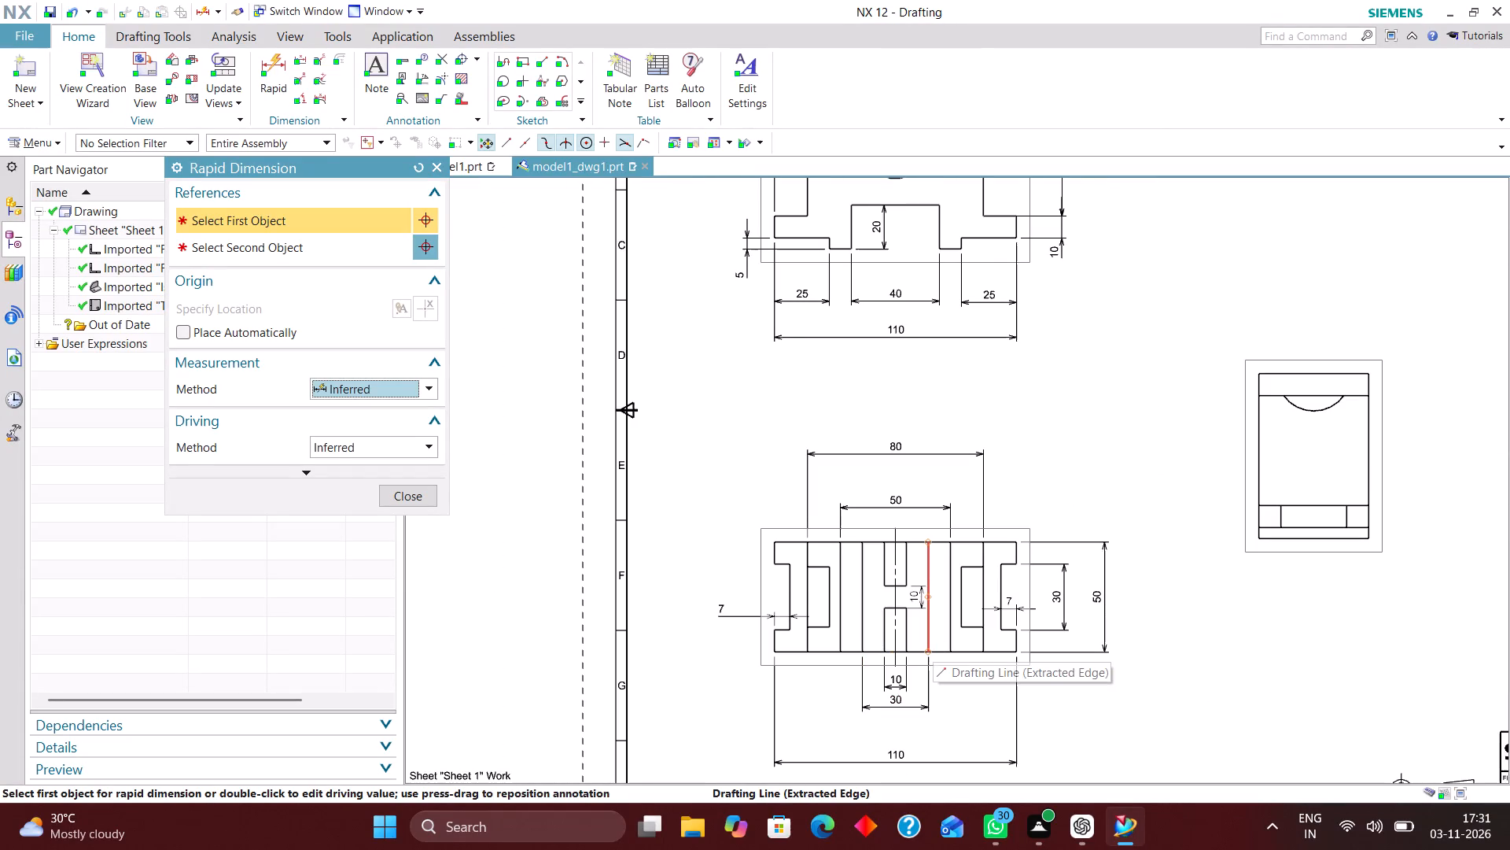
click(403, 490)
Space out the top view's dimensions by raising the 50 dimension closer to the 80 and lowering the 30 dimension below the slot width.
scroll(807, 538, down, 3)
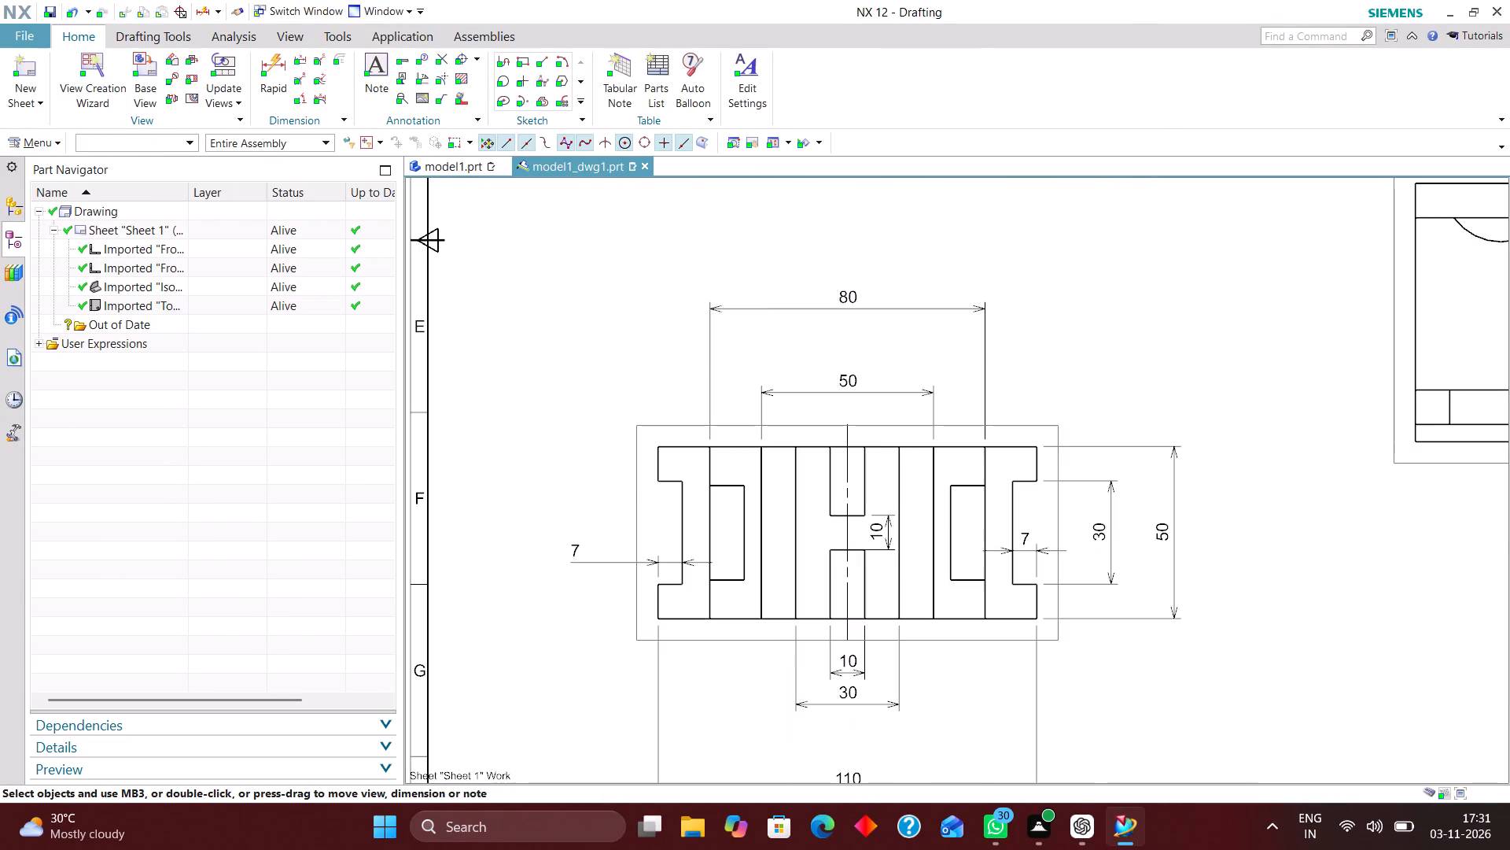
scroll(848, 356, up, 2)
drag(849, 397, 851, 339)
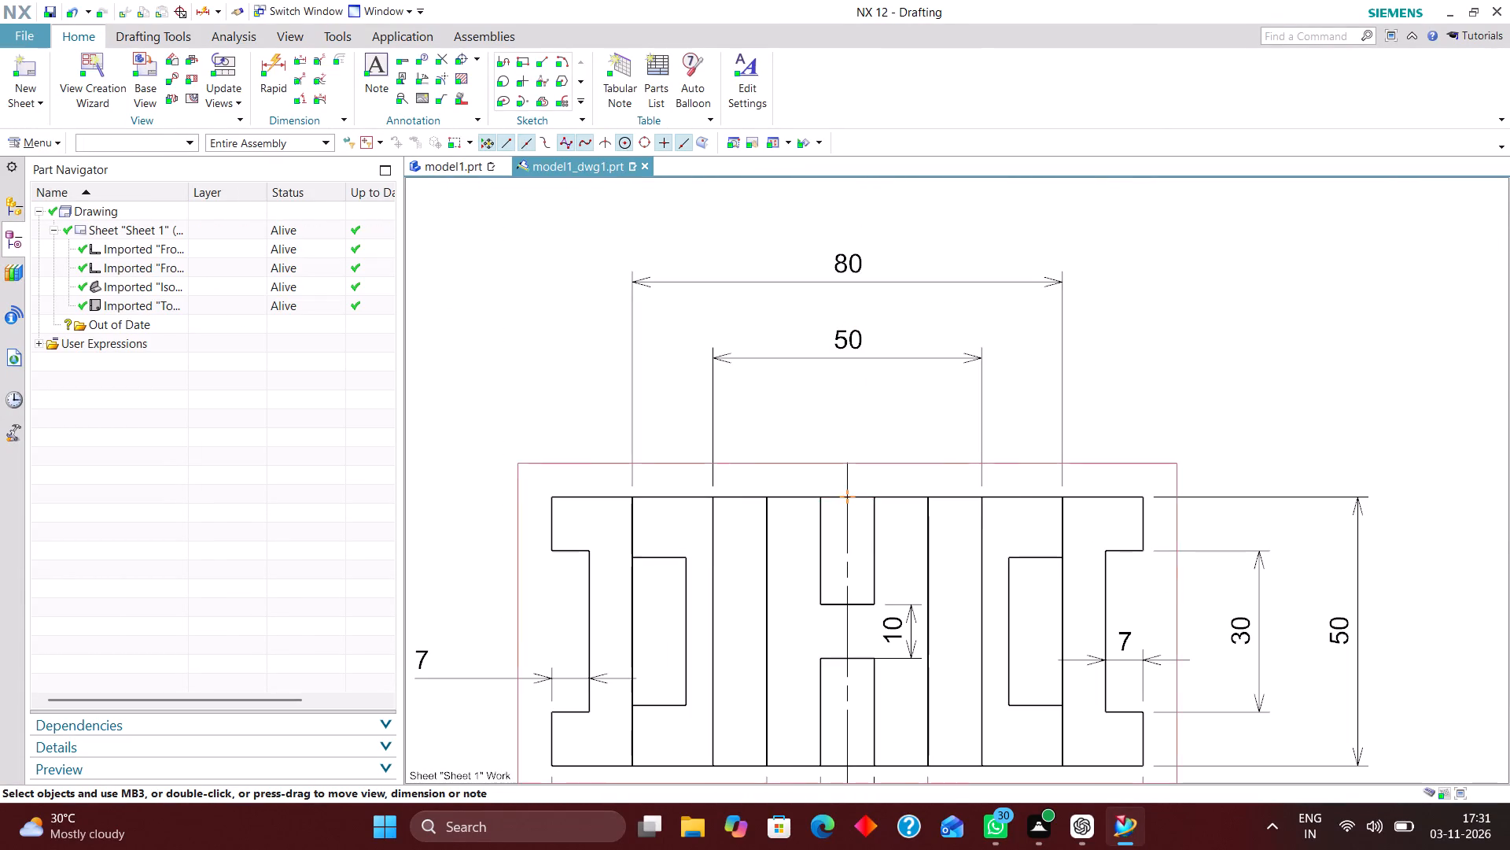
scroll(844, 463, down, 2)
scroll(836, 607, down, 3)
scroll(842, 667, up, 3)
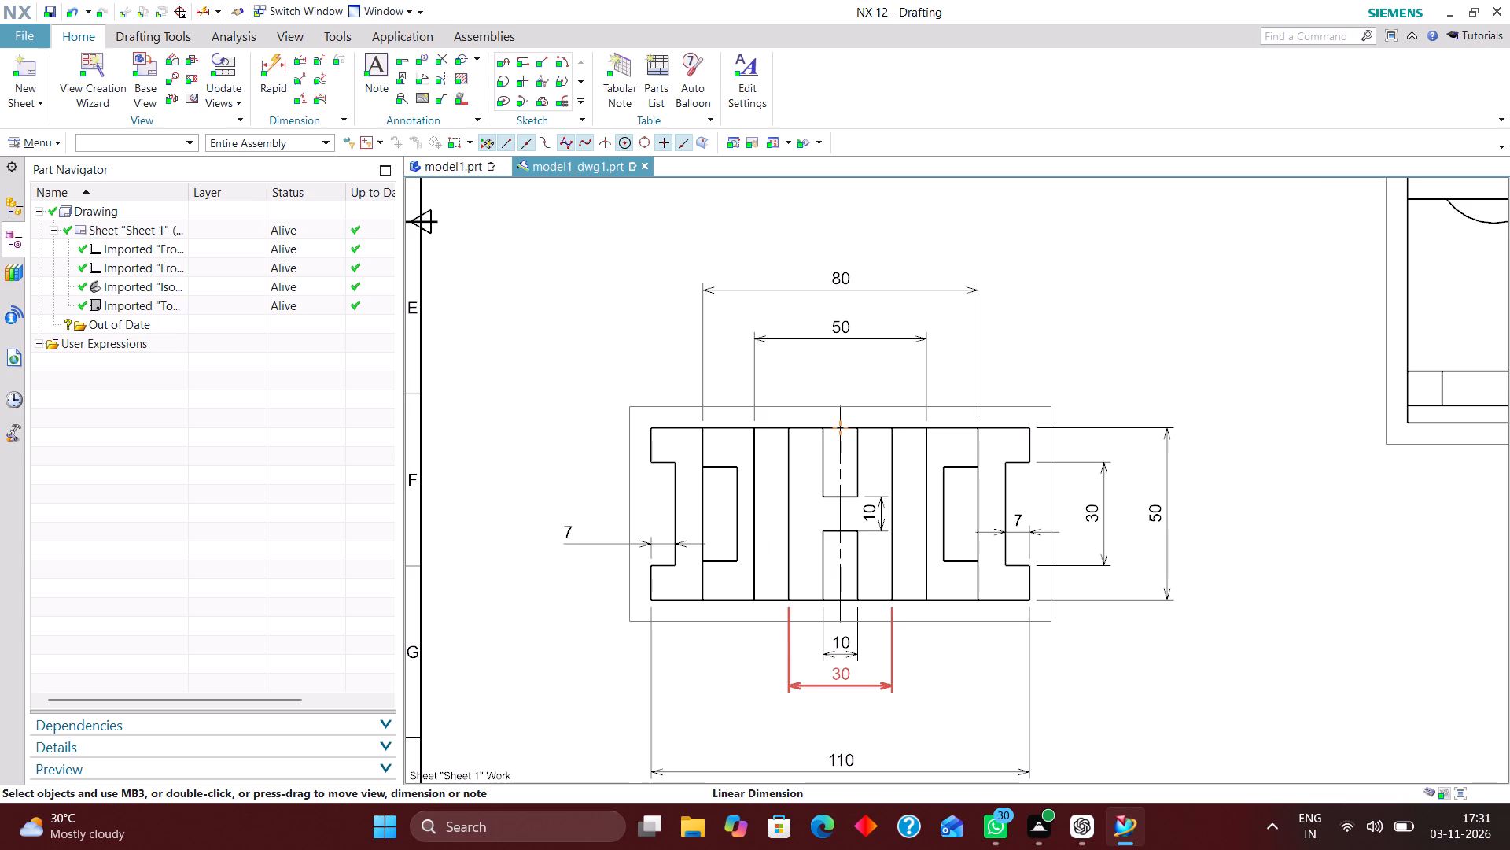
drag(848, 685, 845, 701)
Set the arrows of the 10 slot width dimension below the top view to Out, and move that dimension slightly lower.
double_click(843, 654)
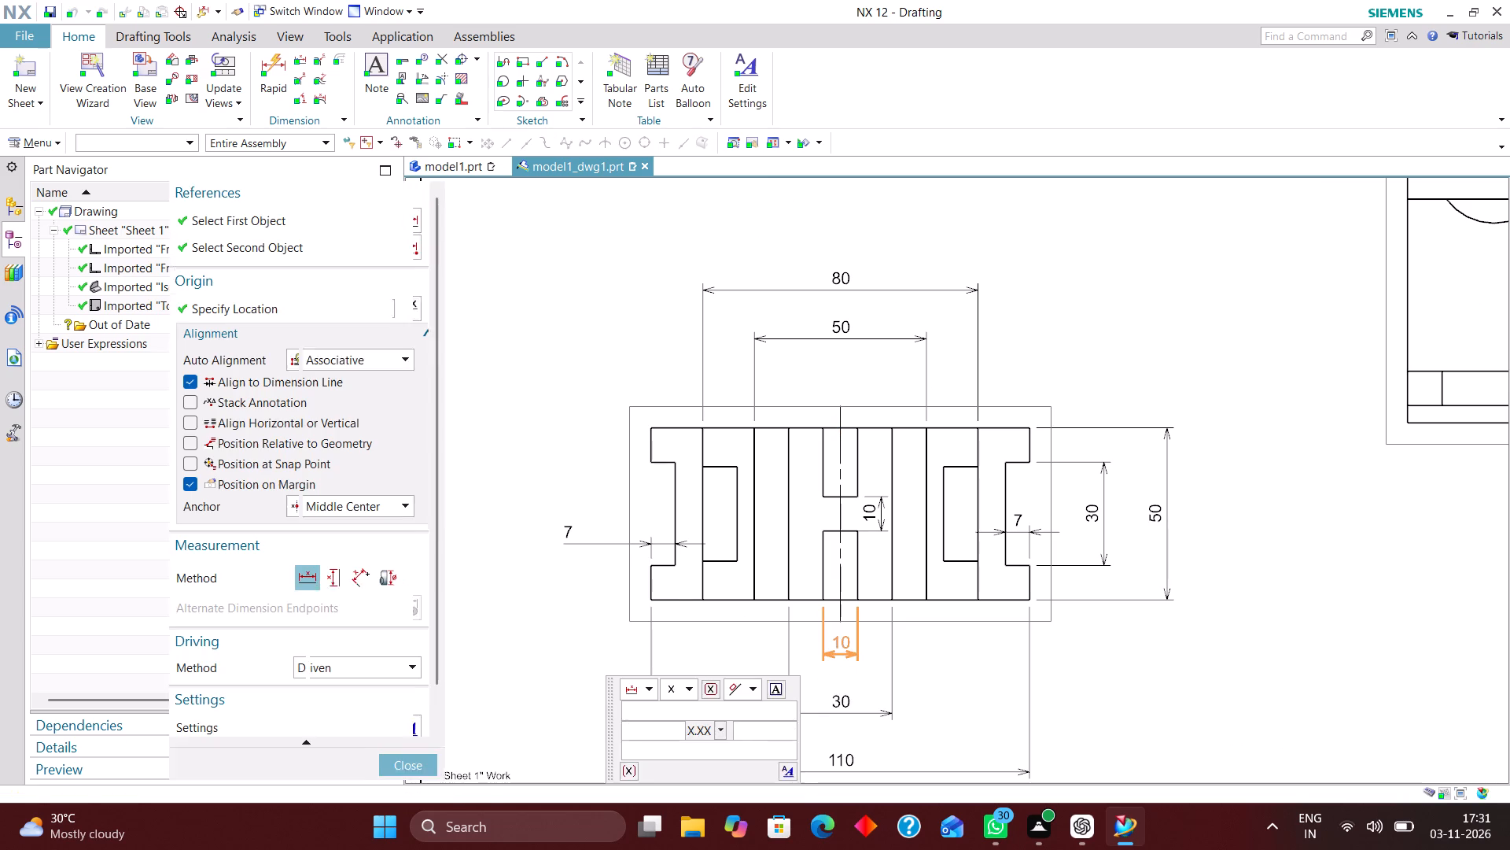
click(857, 654)
click(745, 634)
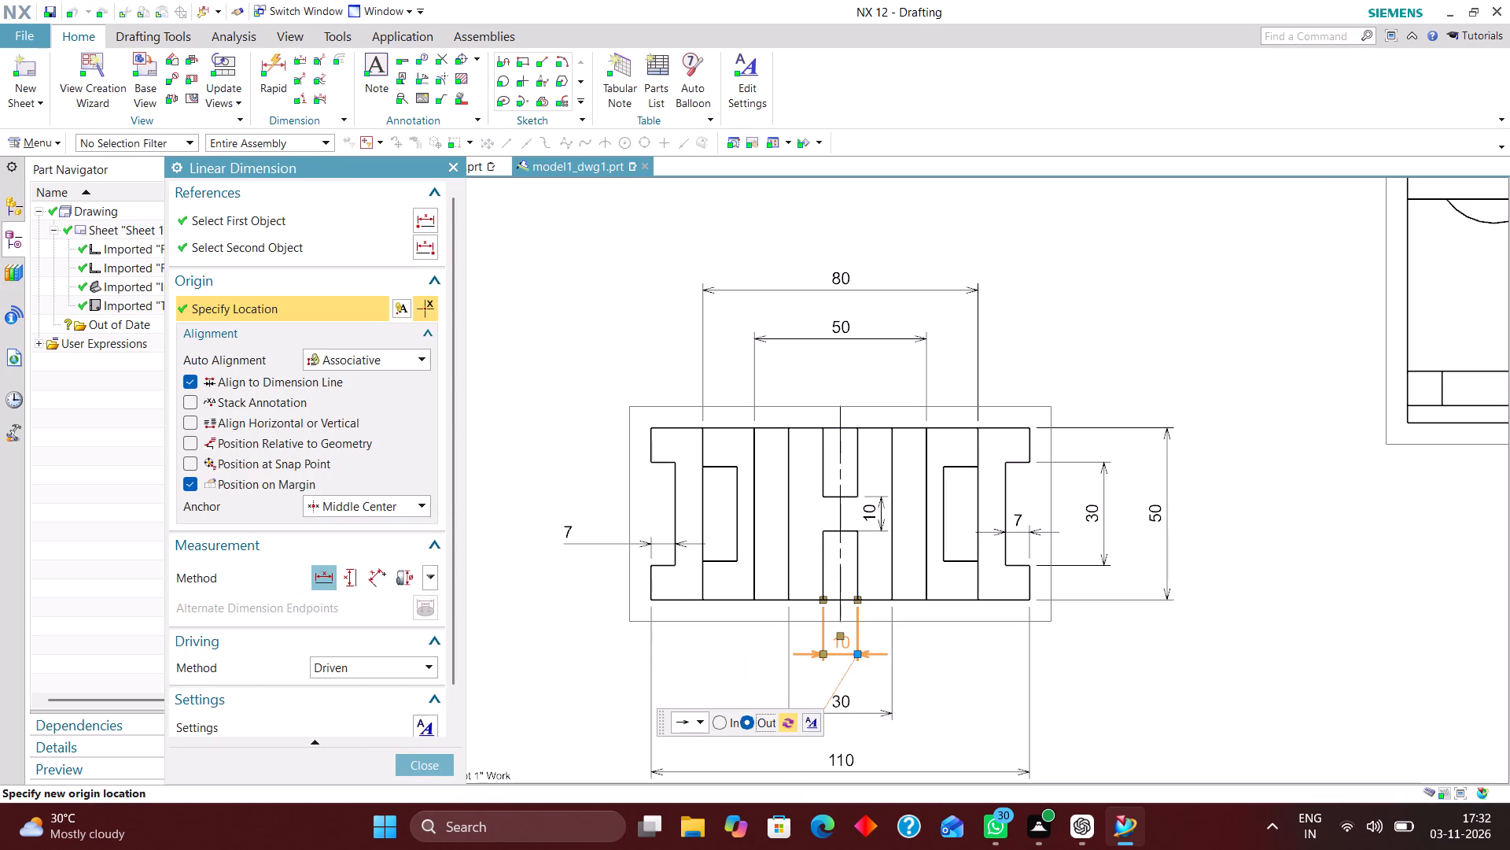
click(433, 763)
scroll(730, 688, down, 1)
scroll(819, 648, up, 2)
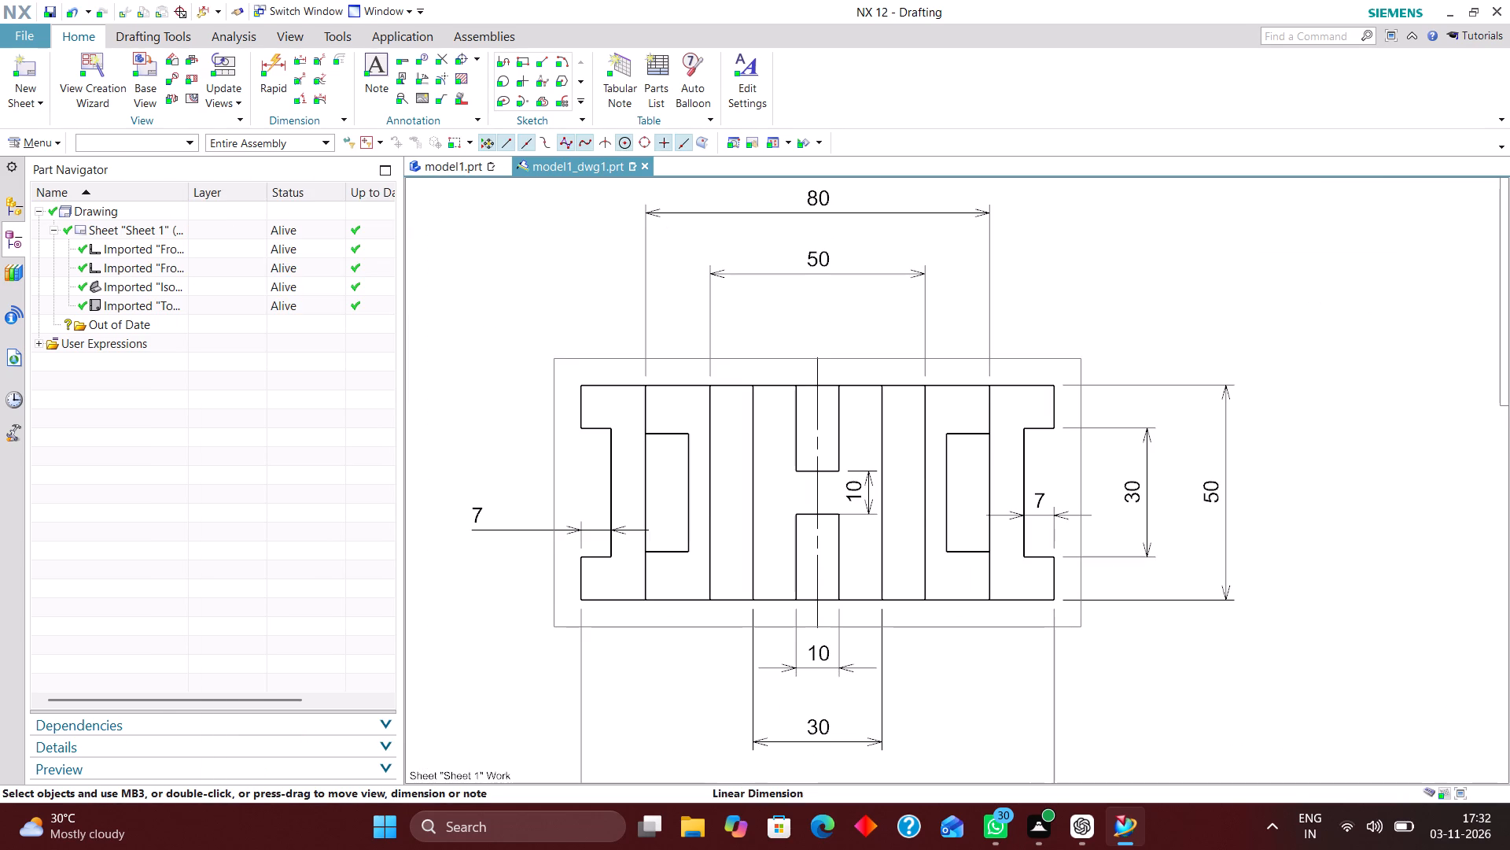
click(819, 668)
Set the arrows of the vertical 10 gap dimension between the central slots to Out and close the dimension editor.
scroll(821, 710, down, 1)
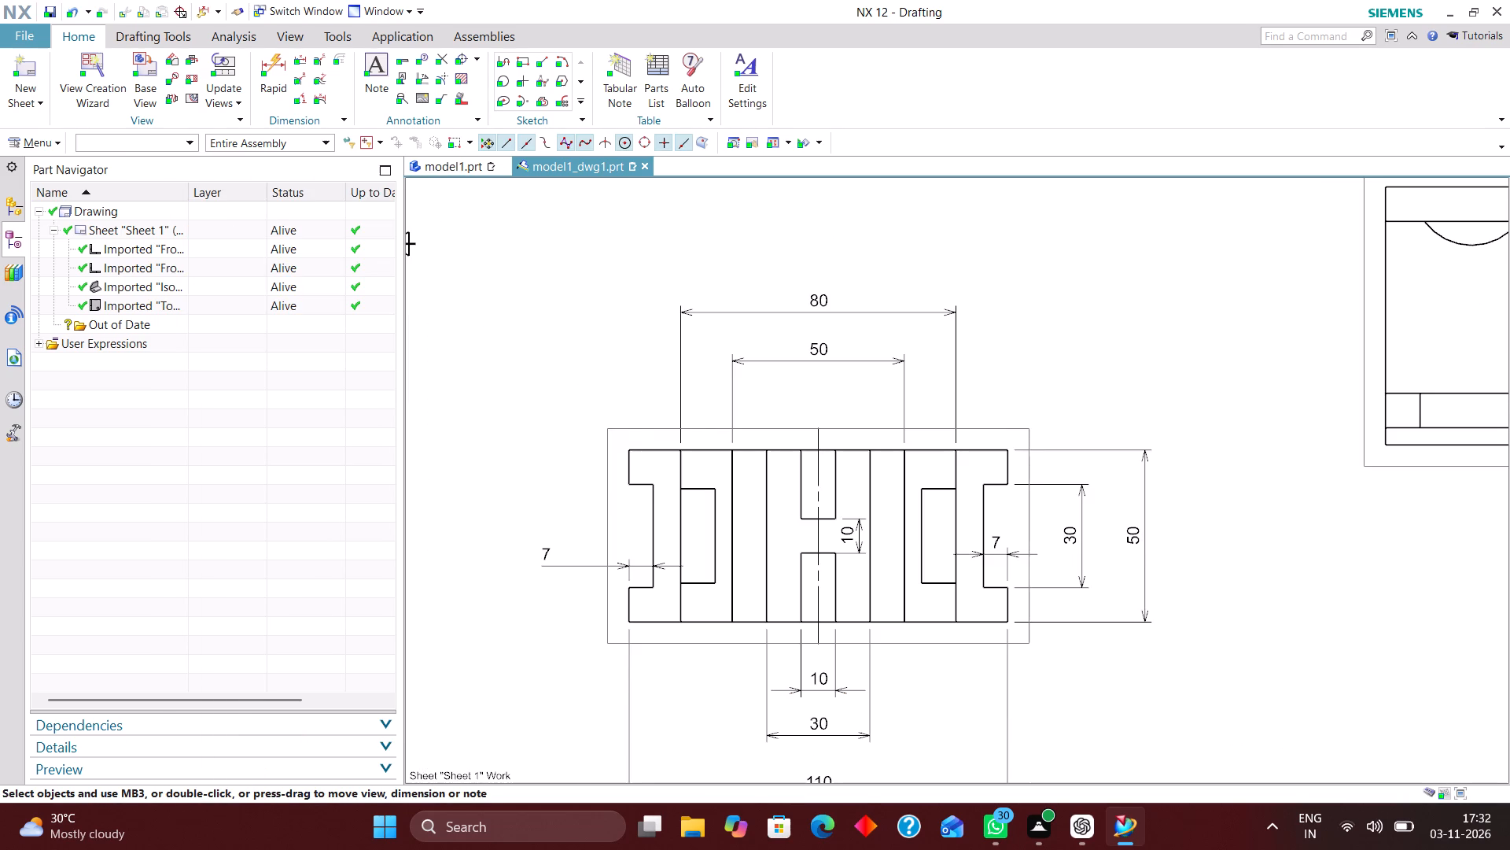
scroll(844, 483, up, 1)
double_click(866, 553)
click(866, 524)
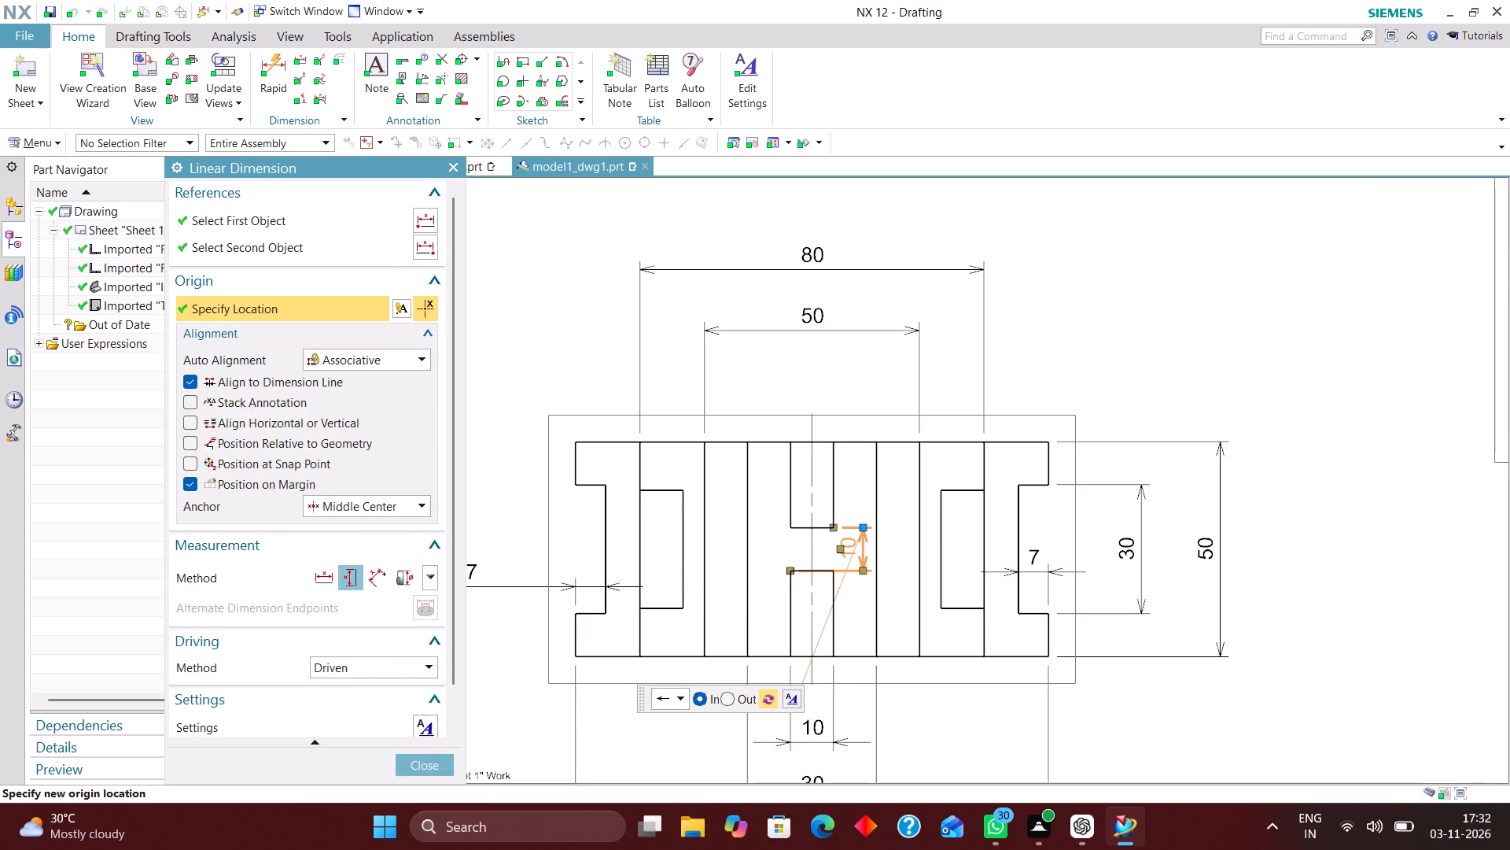
click(731, 696)
click(438, 766)
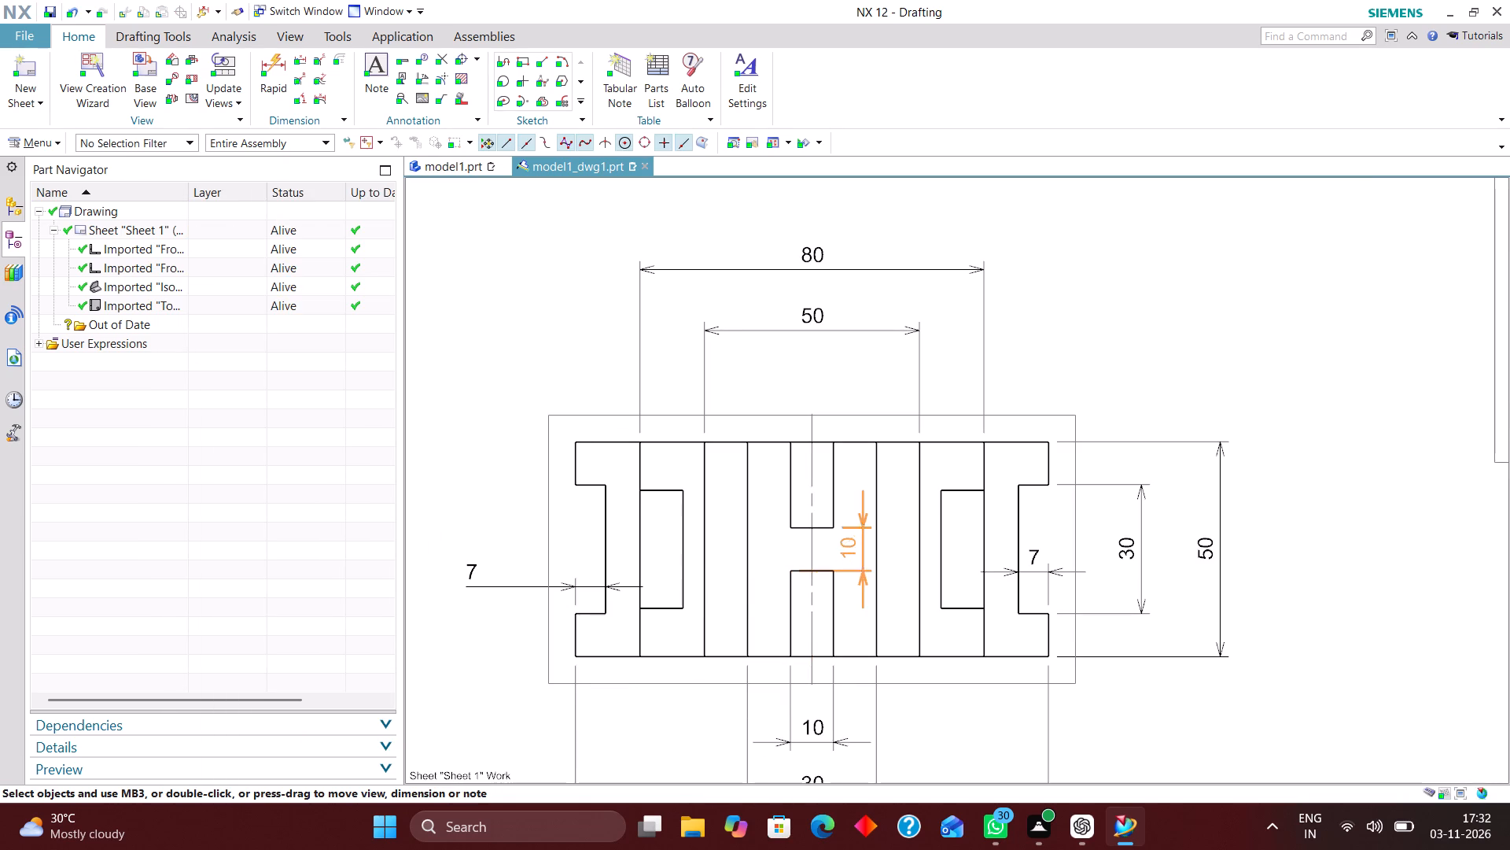
scroll(853, 538, down, 2)
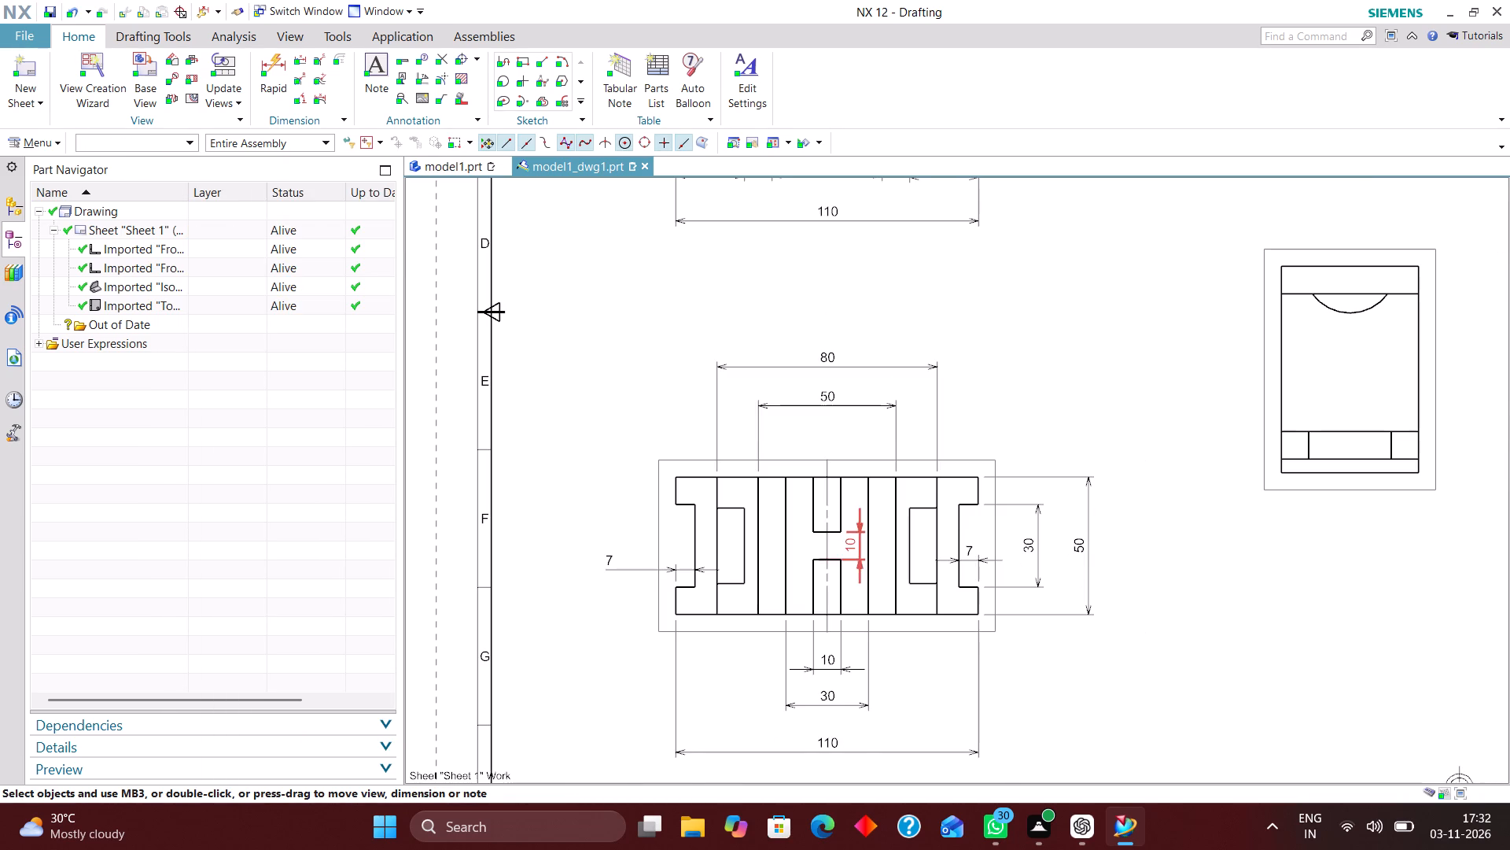
scroll(845, 561, up, 2)
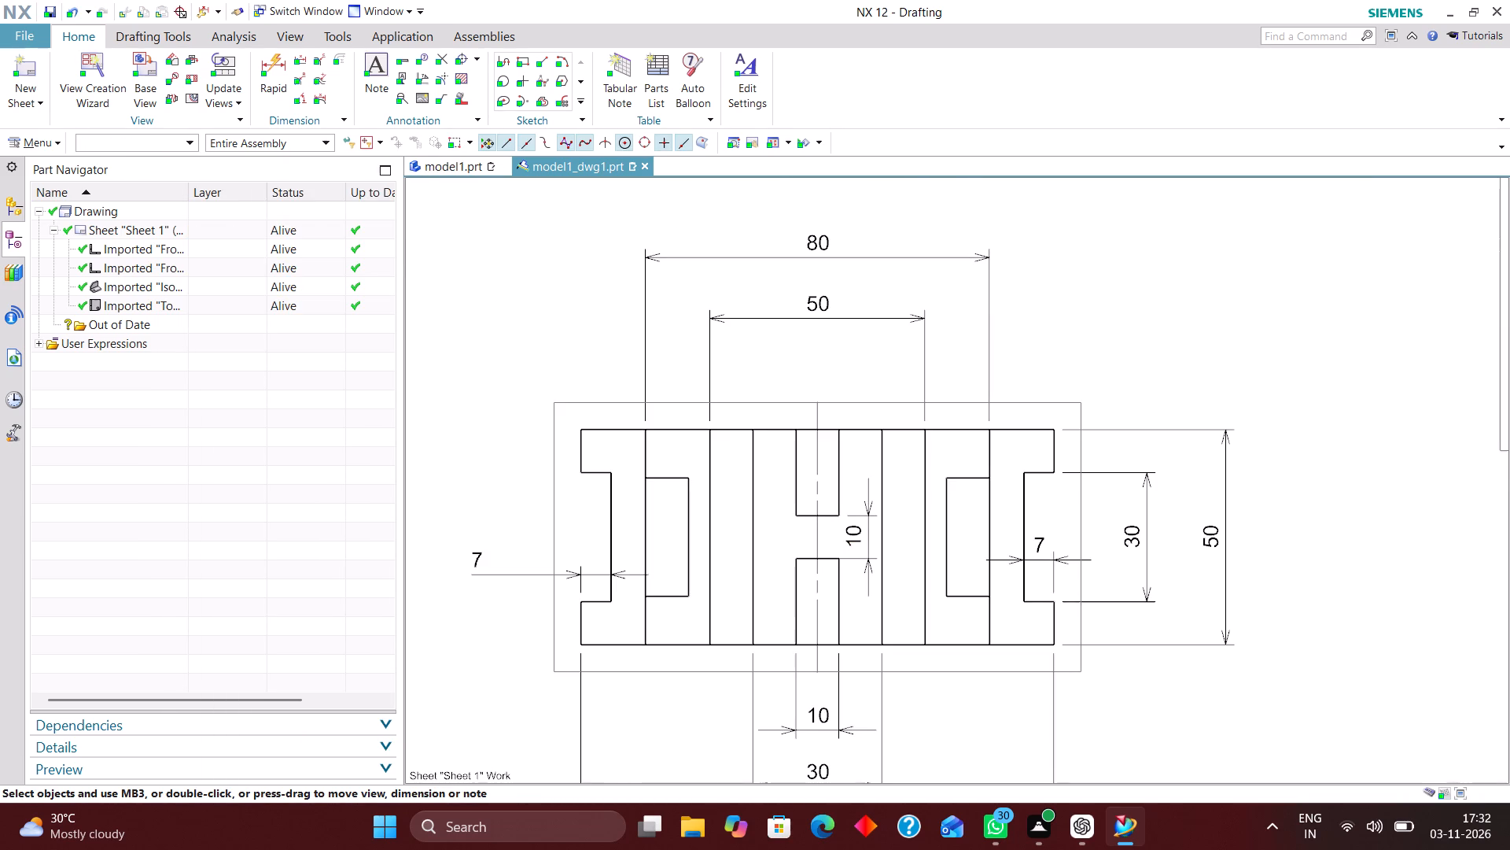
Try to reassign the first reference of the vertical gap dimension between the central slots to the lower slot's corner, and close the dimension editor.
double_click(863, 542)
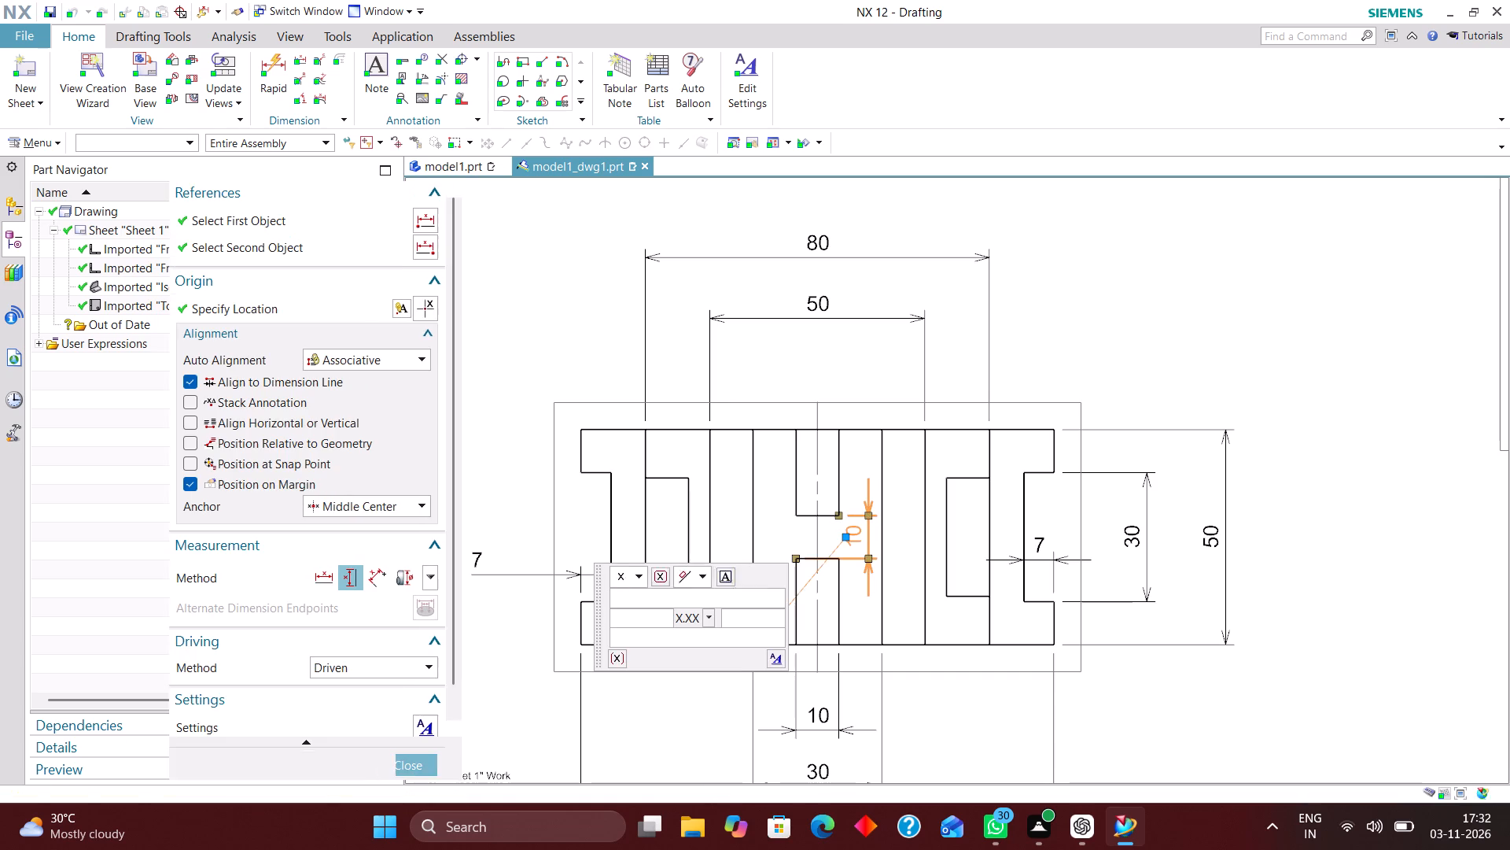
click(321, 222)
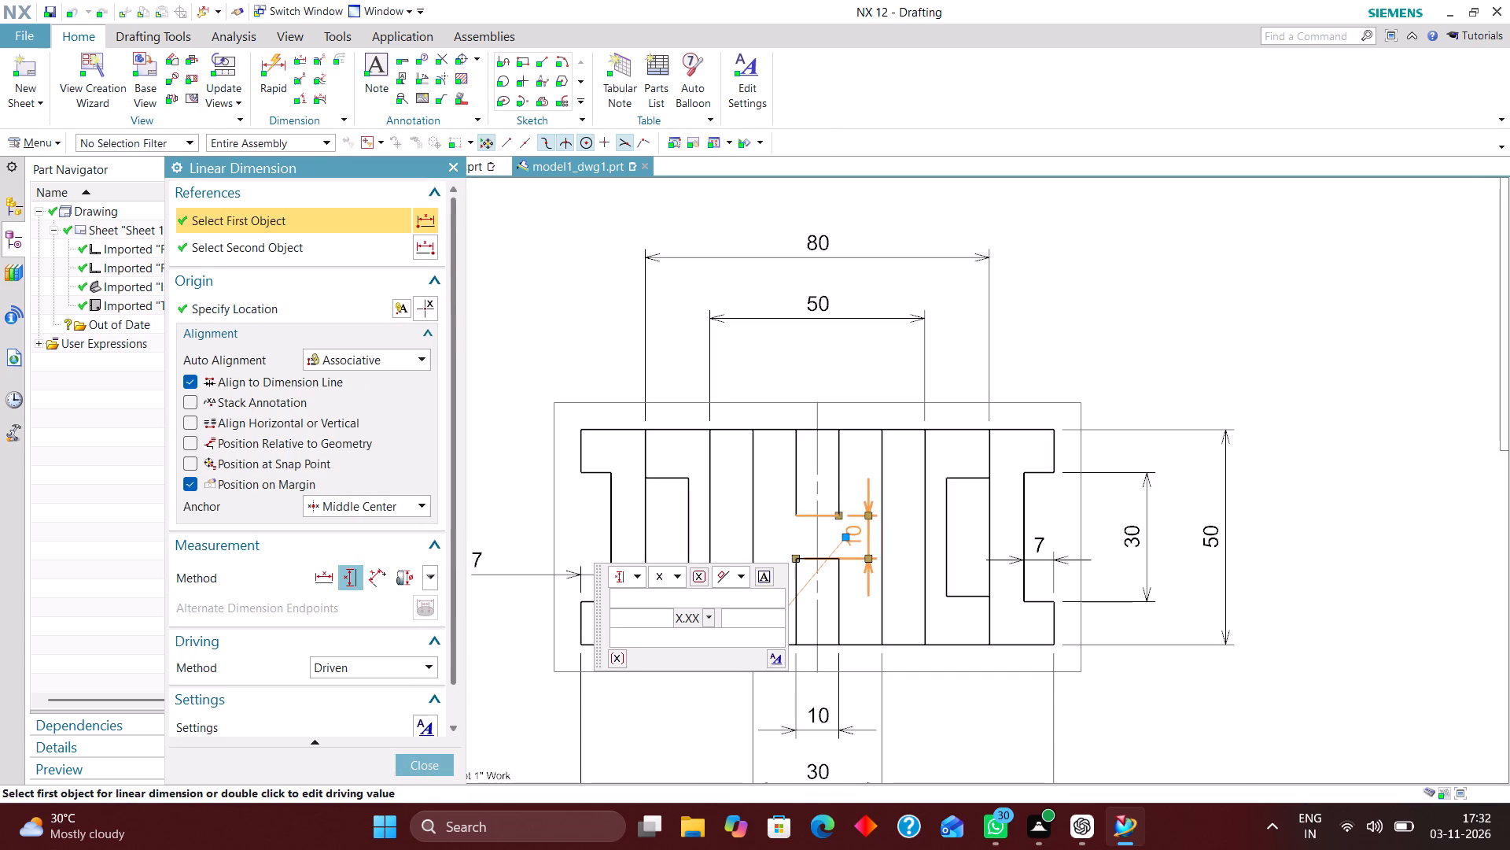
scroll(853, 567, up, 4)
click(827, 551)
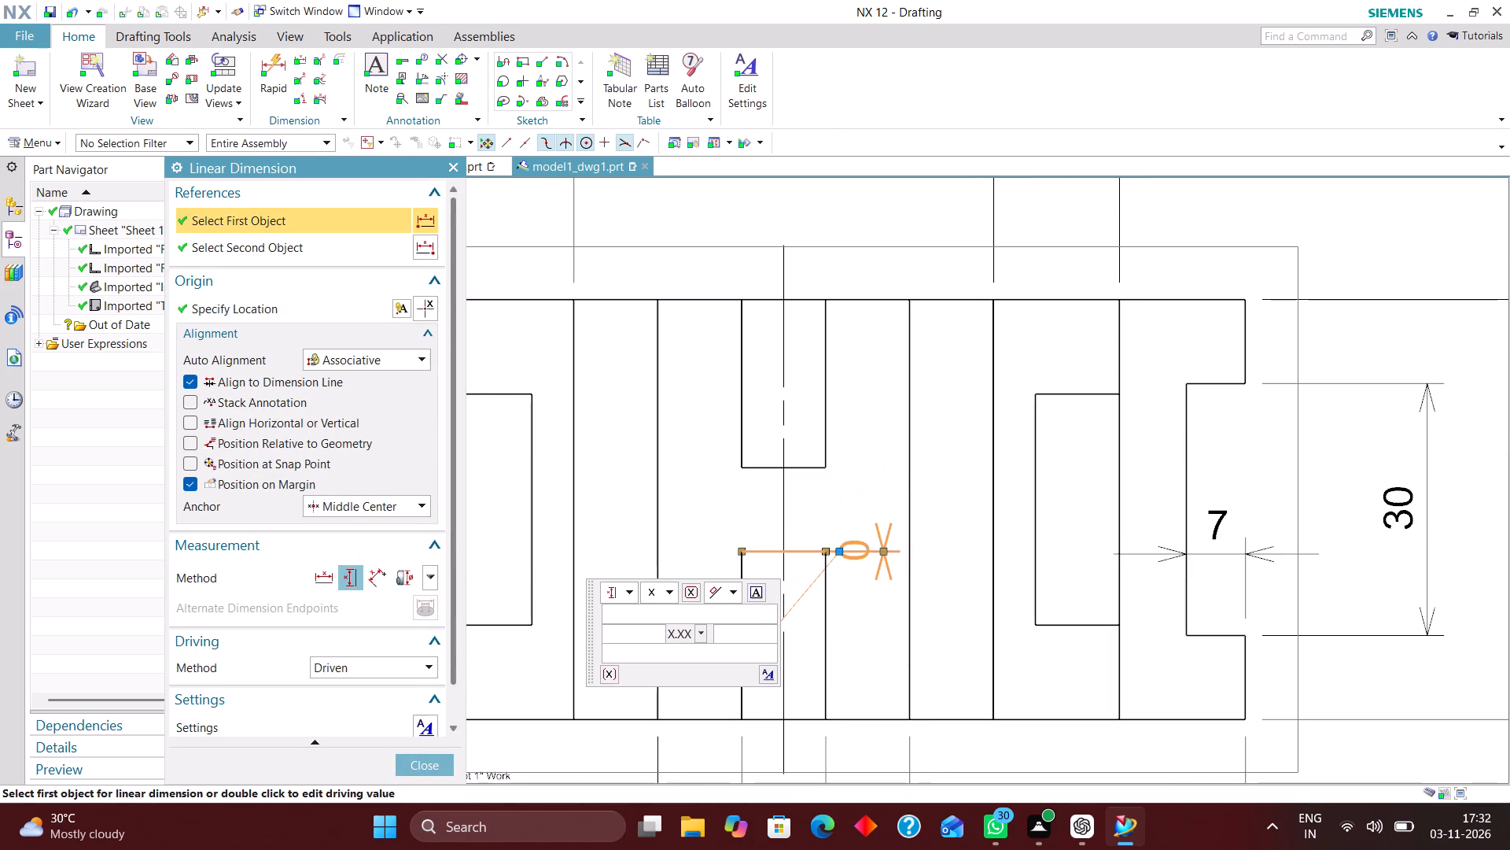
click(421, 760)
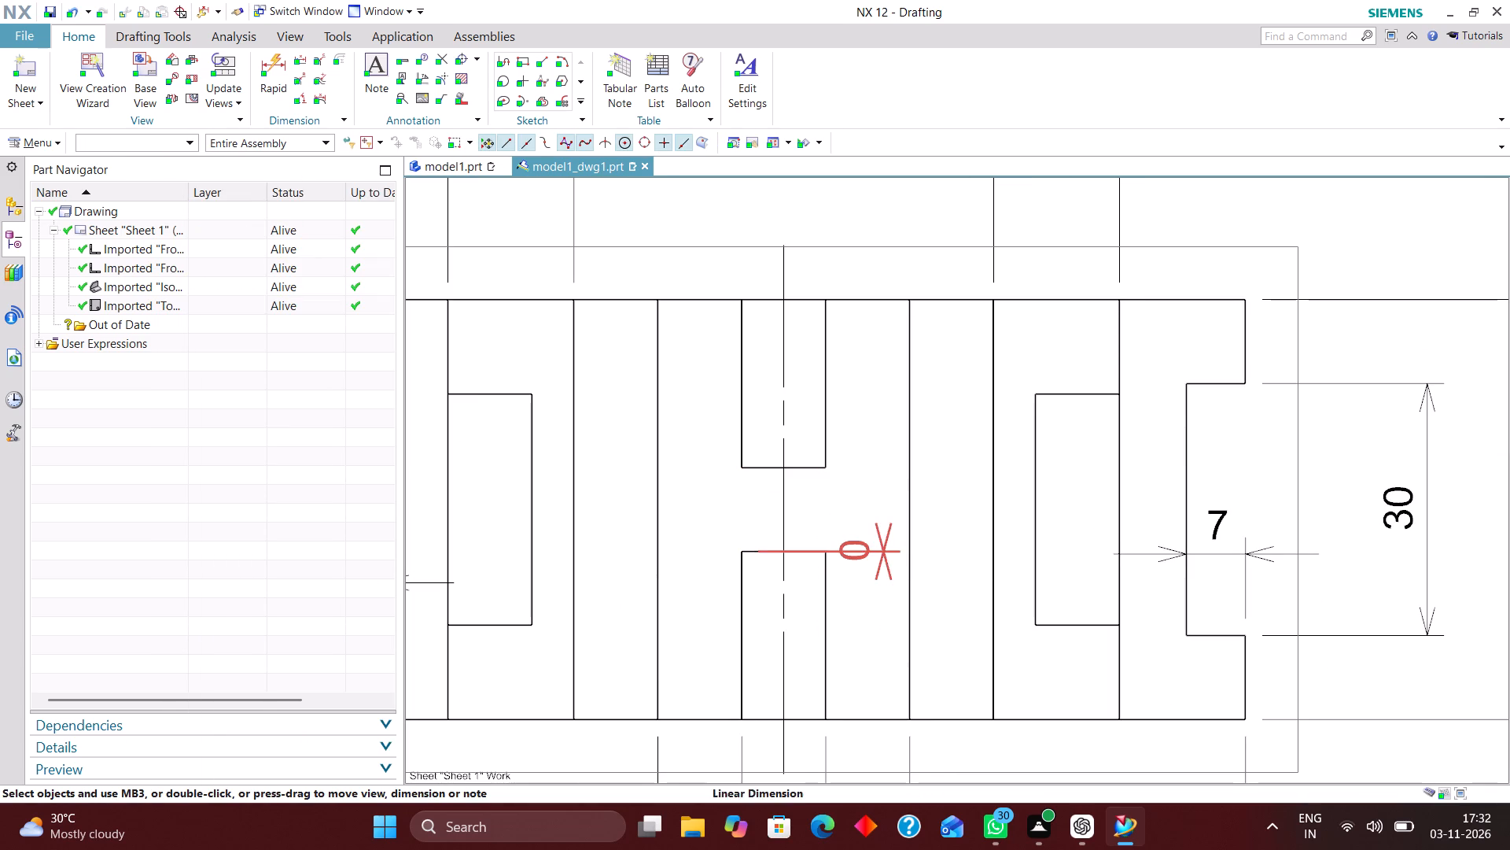
Delete the faulty gap dimension and dimension the vertical gap between the central slots' corners again, placed just beside them inside the top view.
right_drag(744, 523, 725, 516)
right_drag(890, 554, 786, 535)
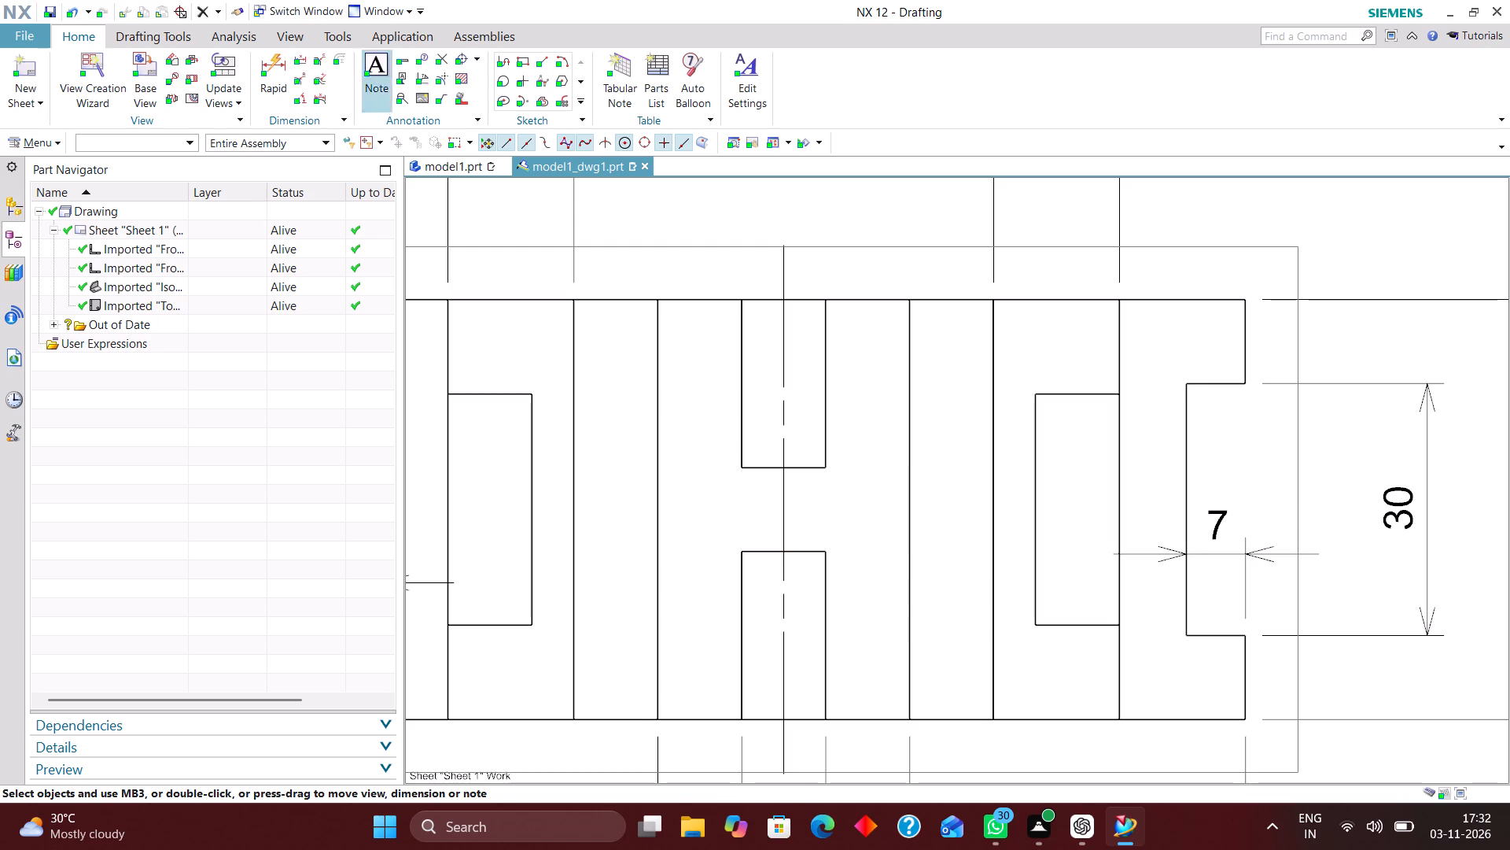
click(282, 62)
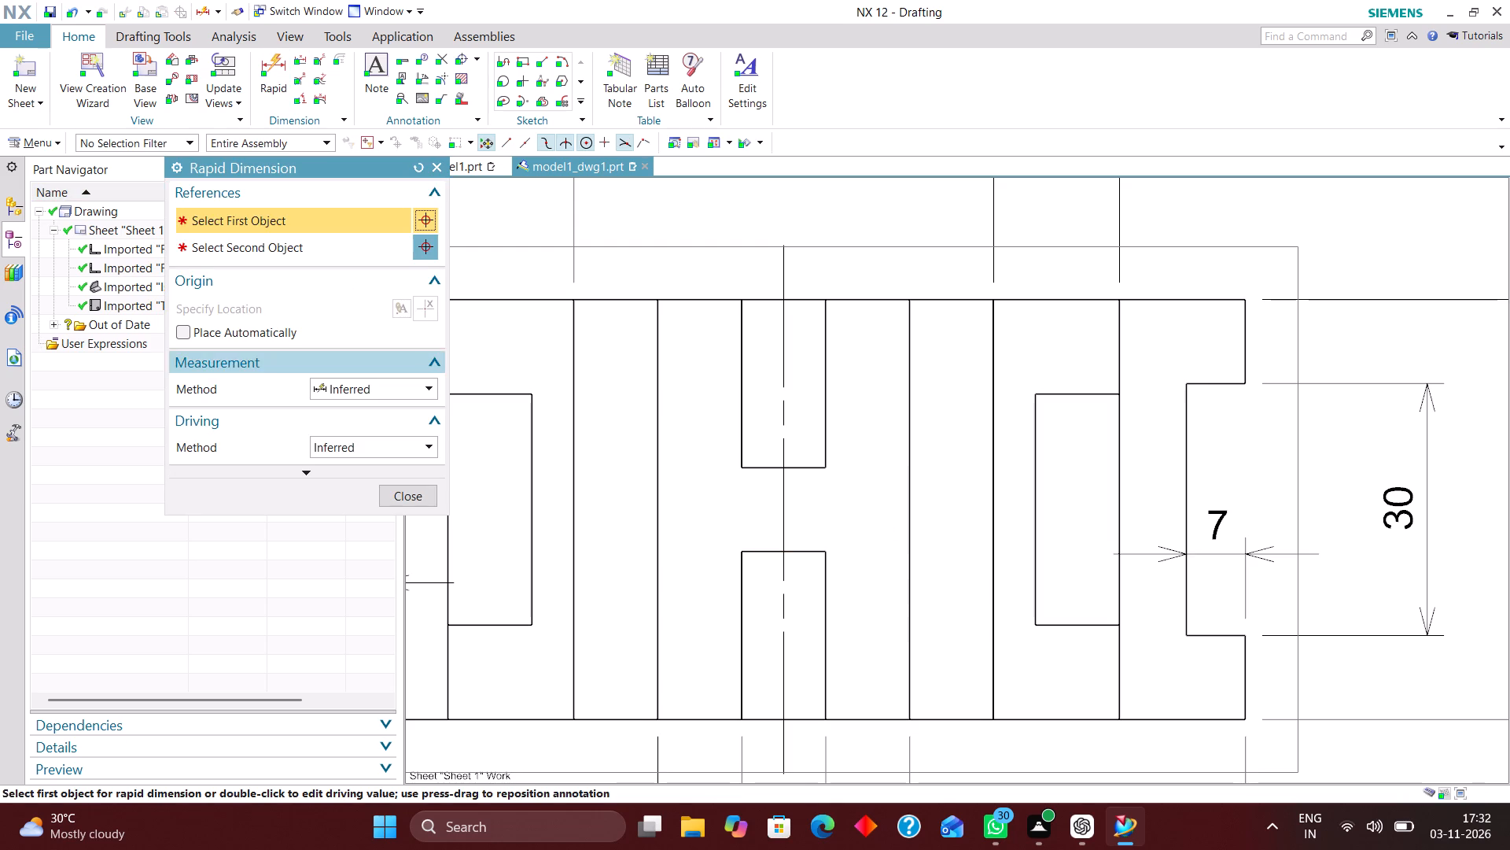
click(830, 552)
click(830, 467)
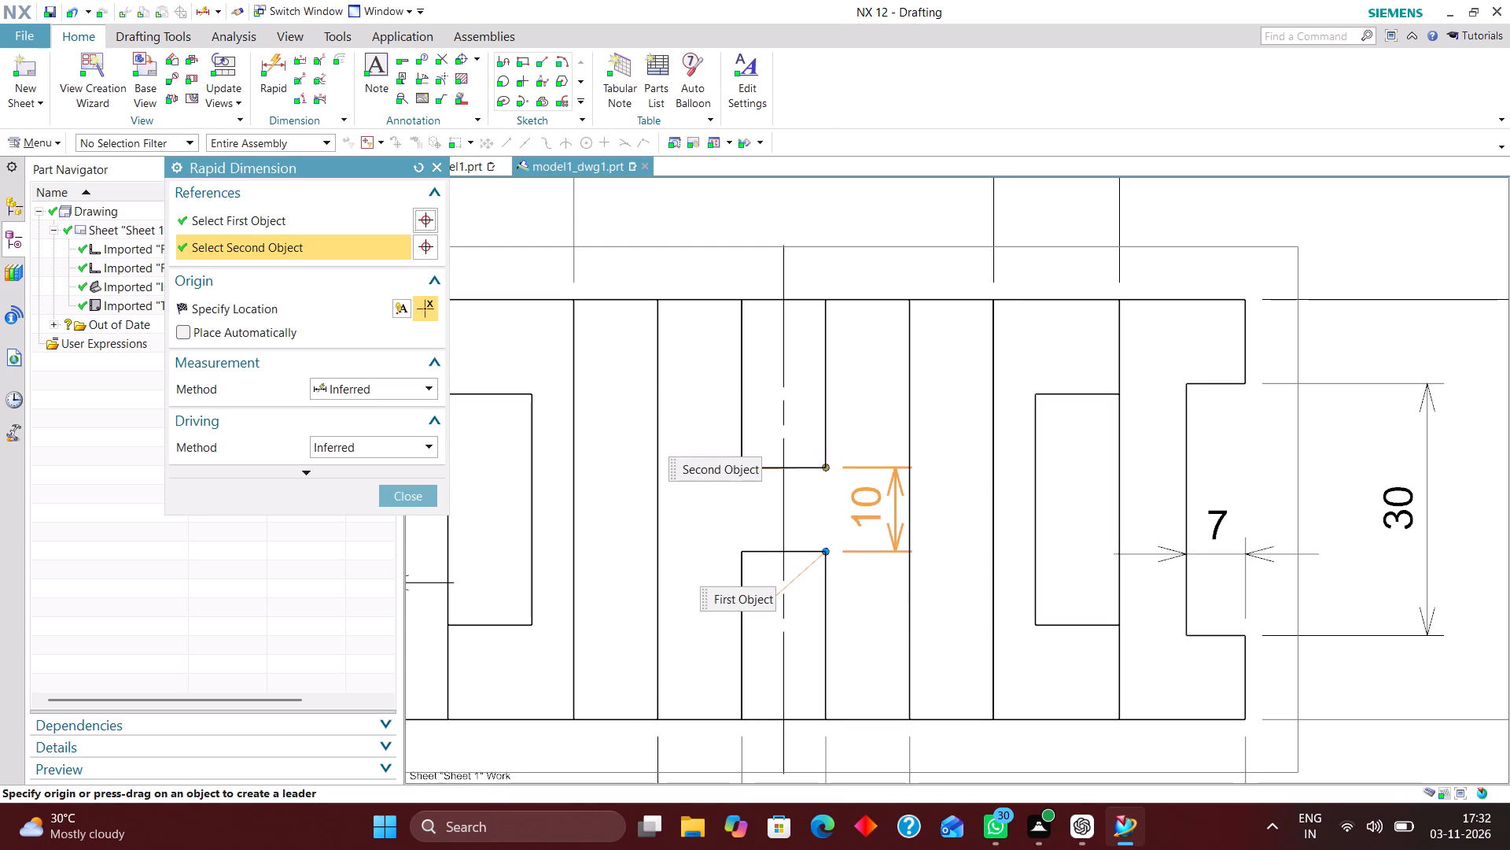
click(854, 508)
click(405, 497)
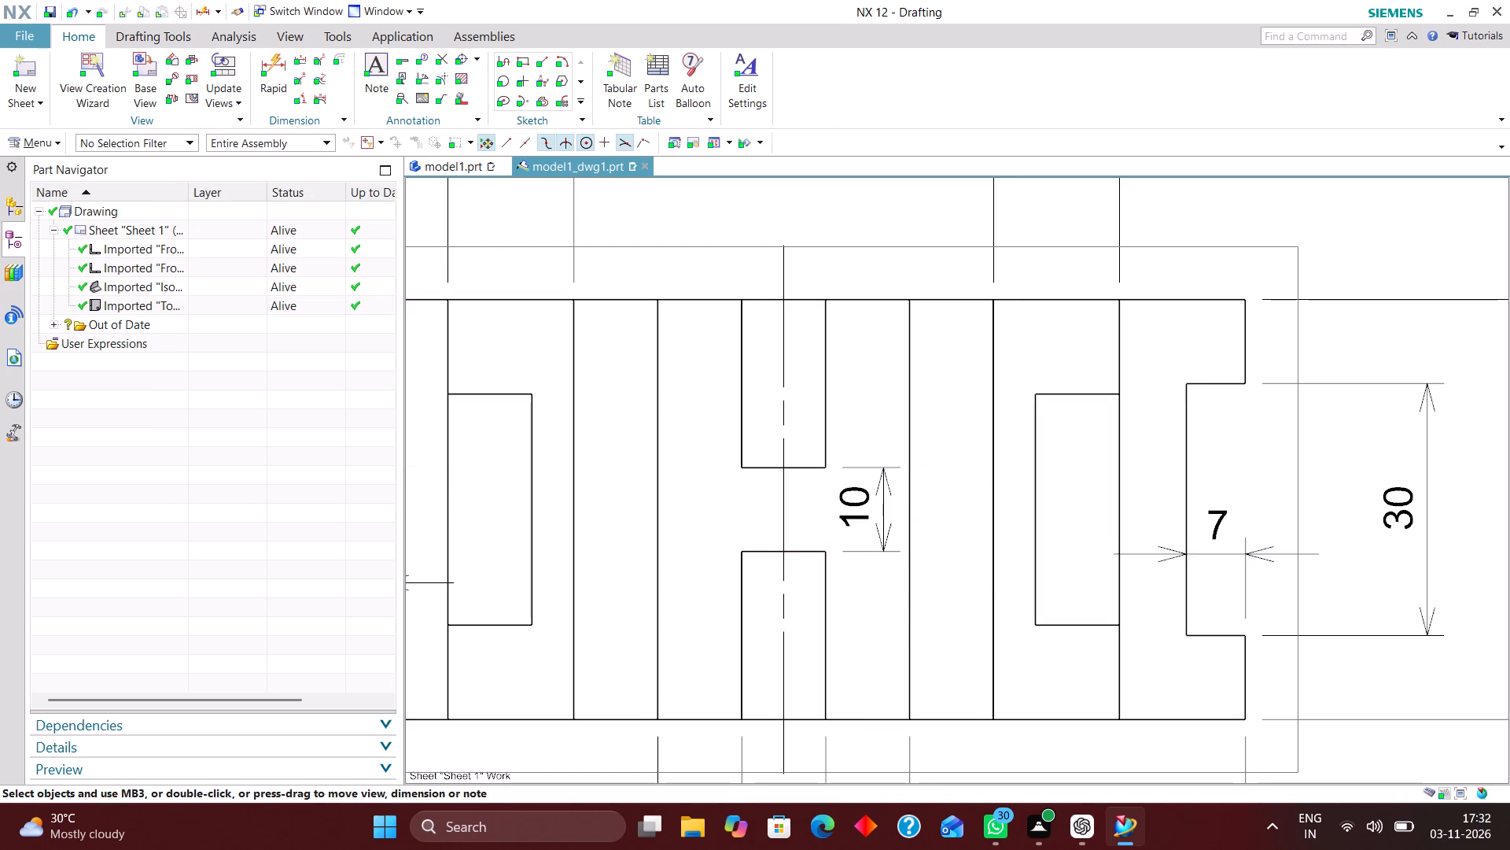
Set the arrows of the new vertical gap dimension between the central slots to Out and close the dimension editor.
double_click(875, 518)
click(886, 464)
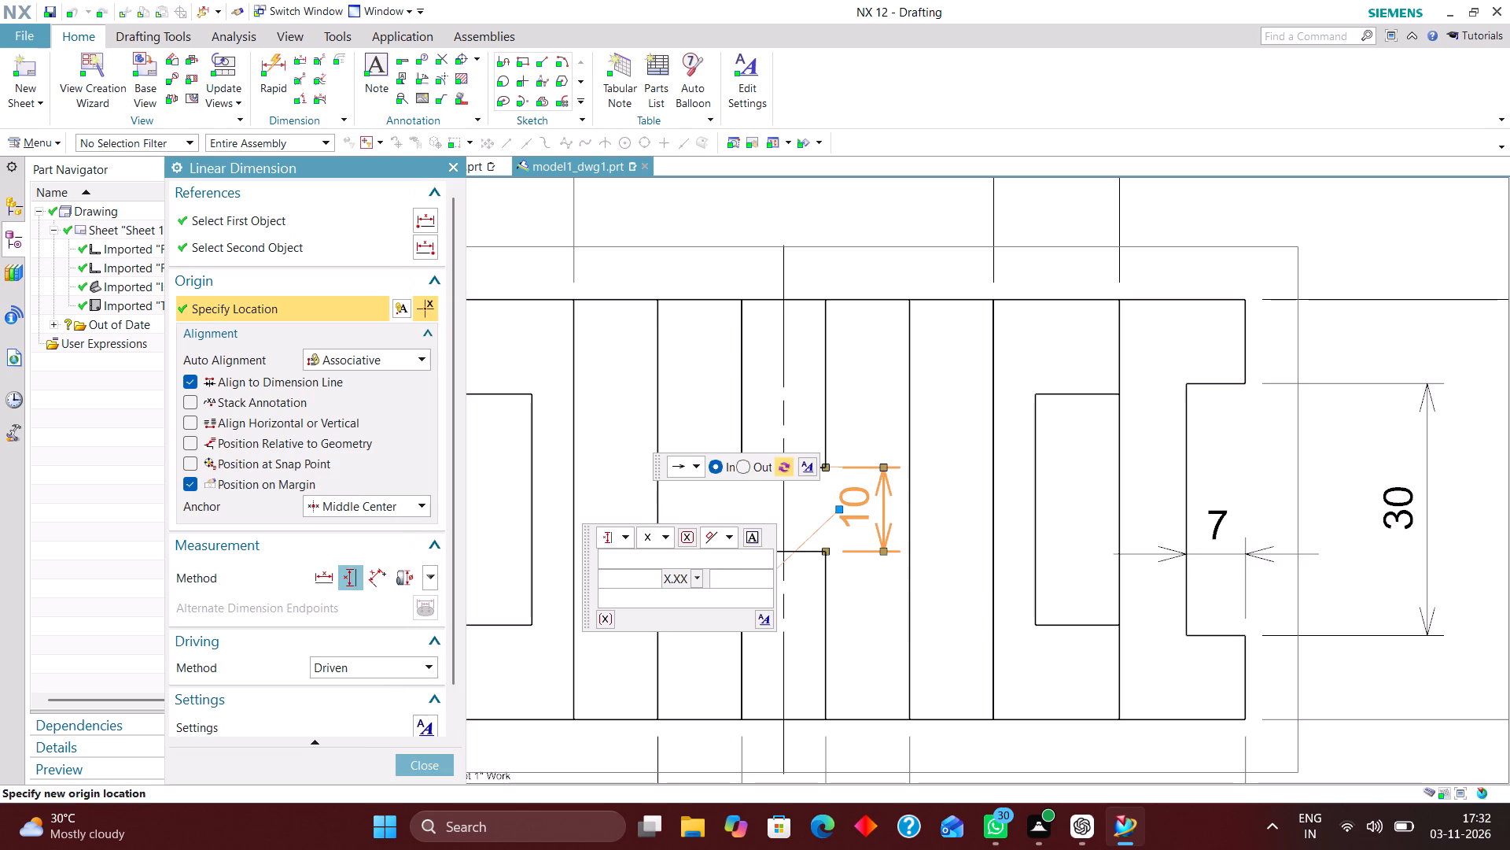
click(746, 467)
click(444, 762)
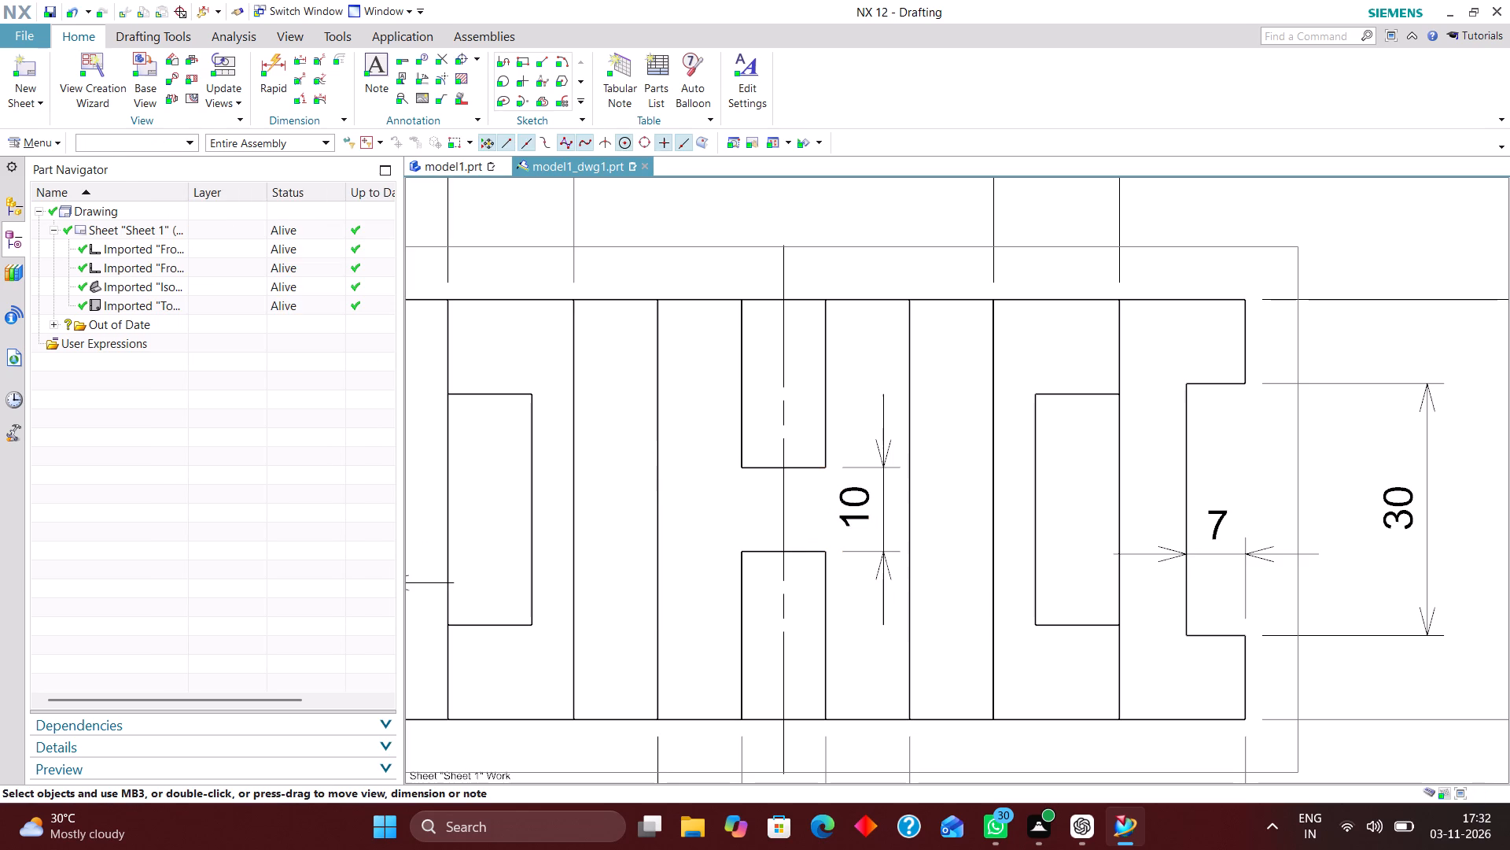
Examine the top view and its dimensions for layout and for features still lacking a dimension.
scroll(880, 528, down, 3)
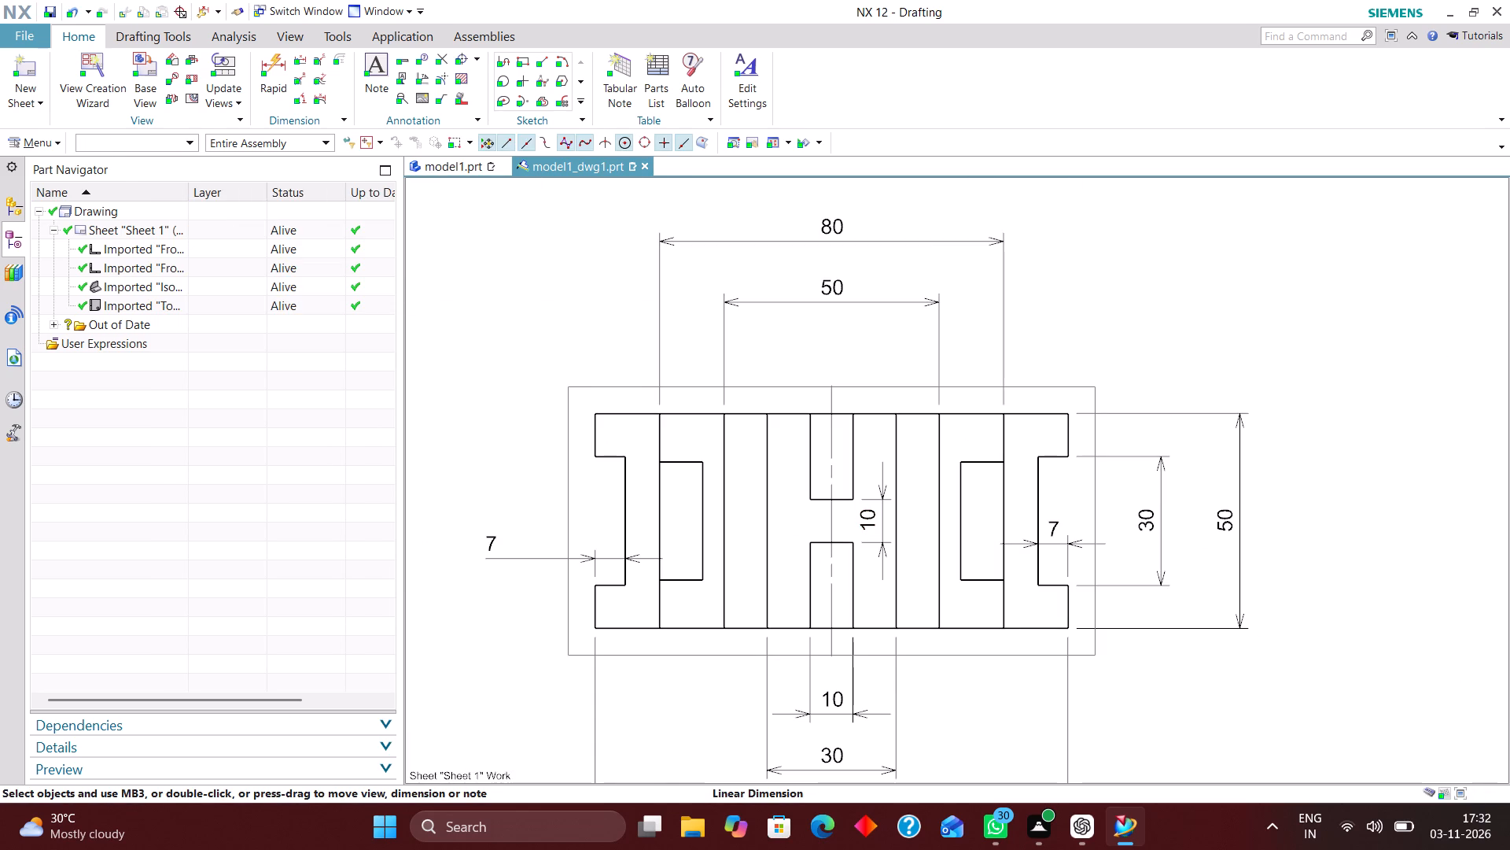
scroll(834, 583, down, 1)
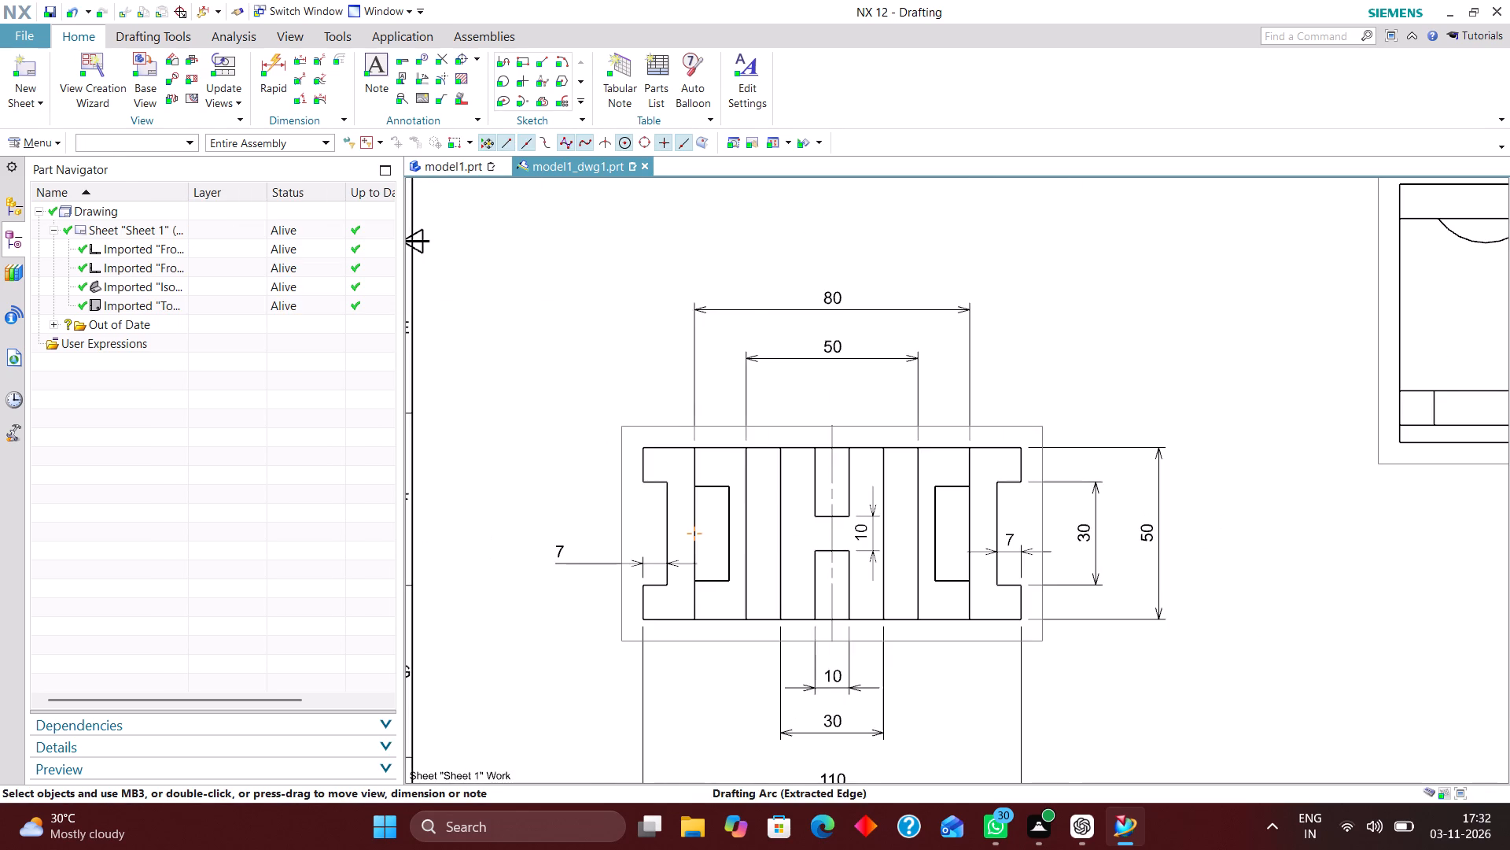
scroll(714, 530, up, 2)
scroll(737, 585, down, 1)
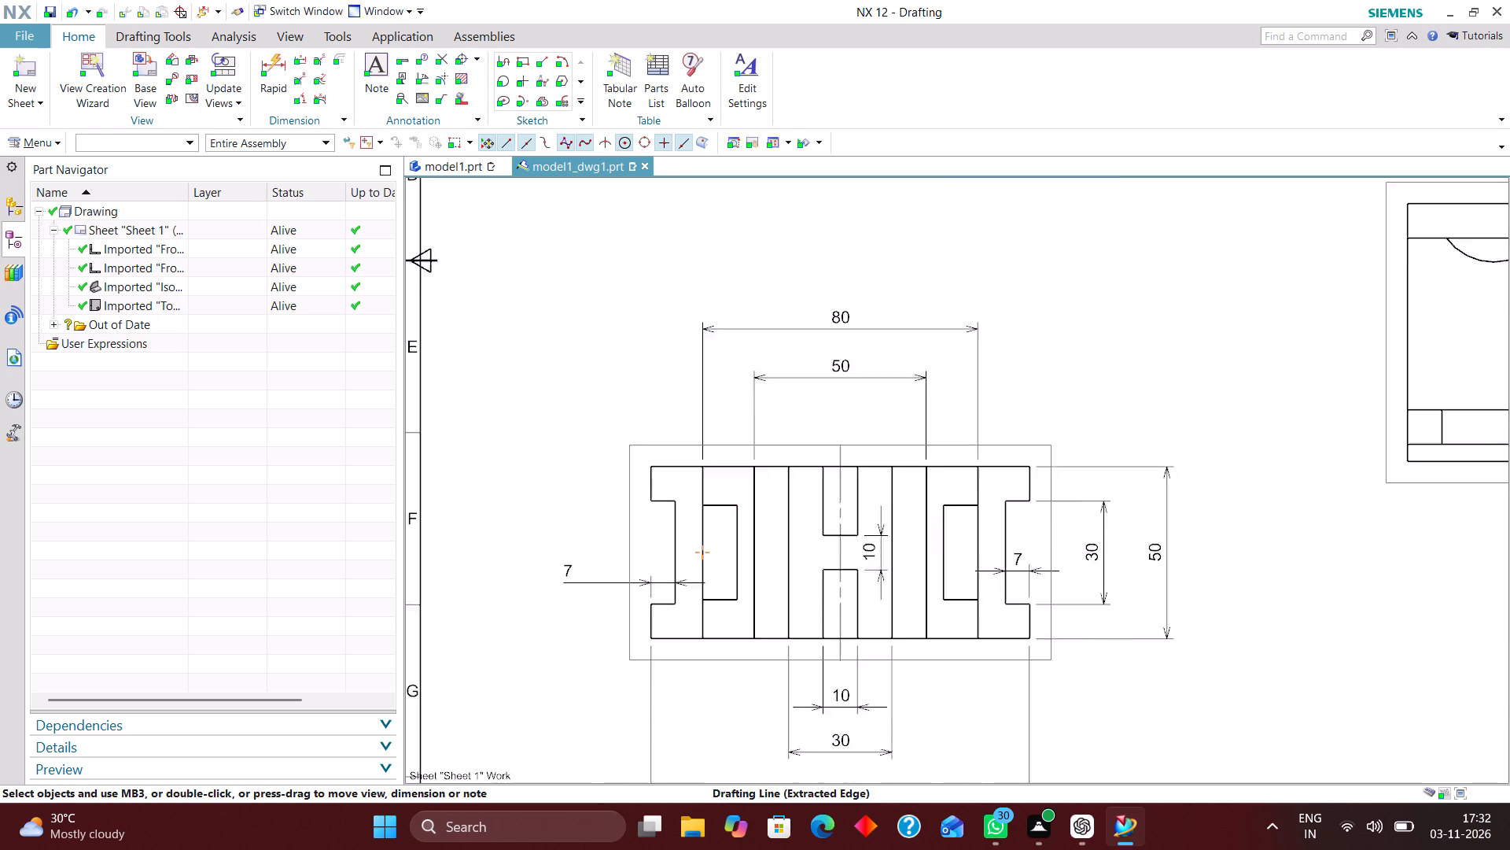
scroll(737, 586, down, 2)
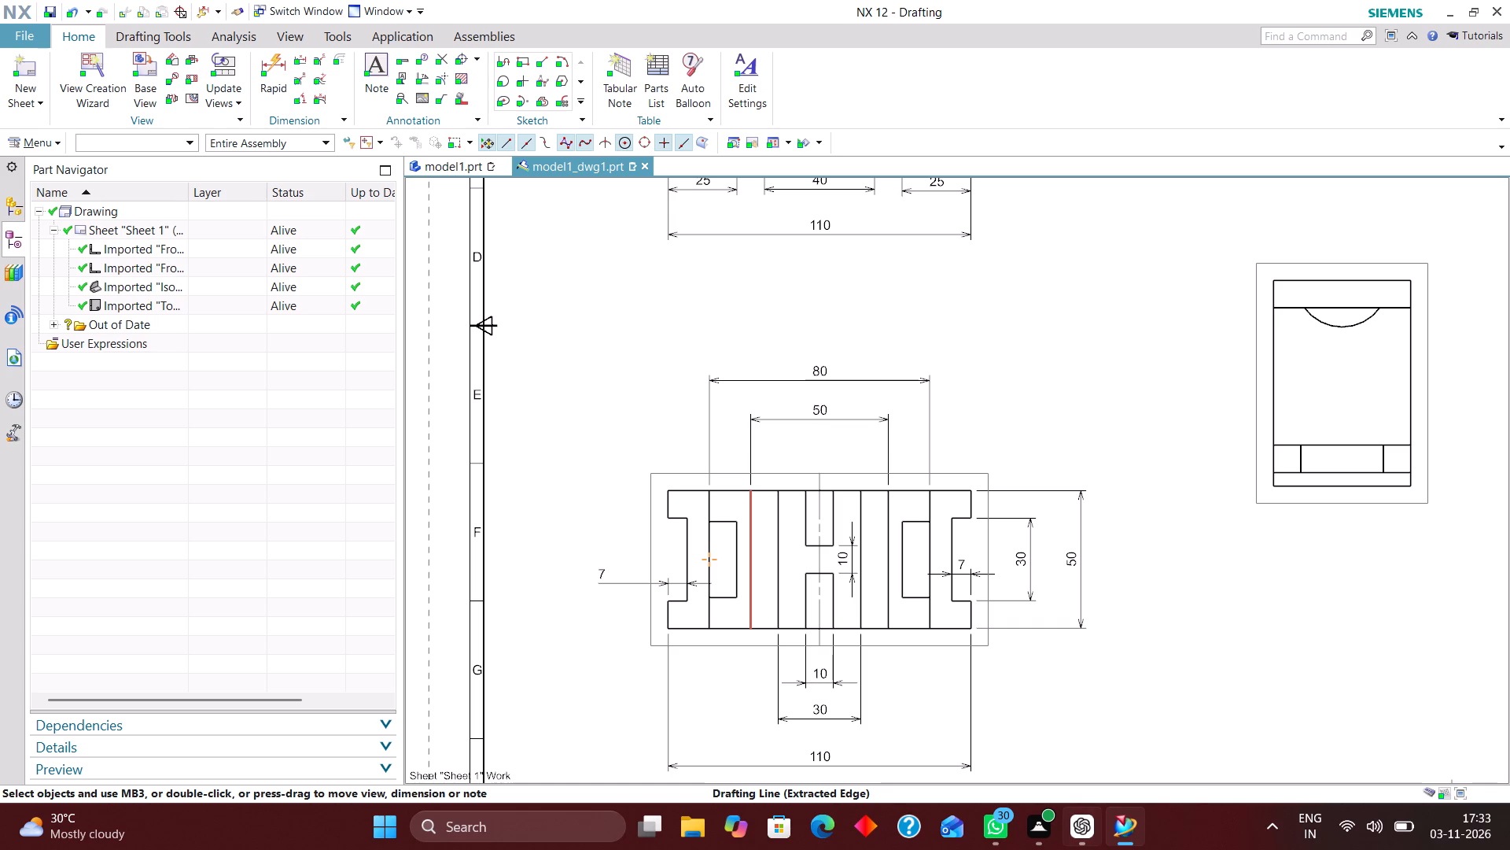
scroll(964, 667, down, 3)
scroll(1034, 567, down, 2)
scroll(844, 559, up, 6)
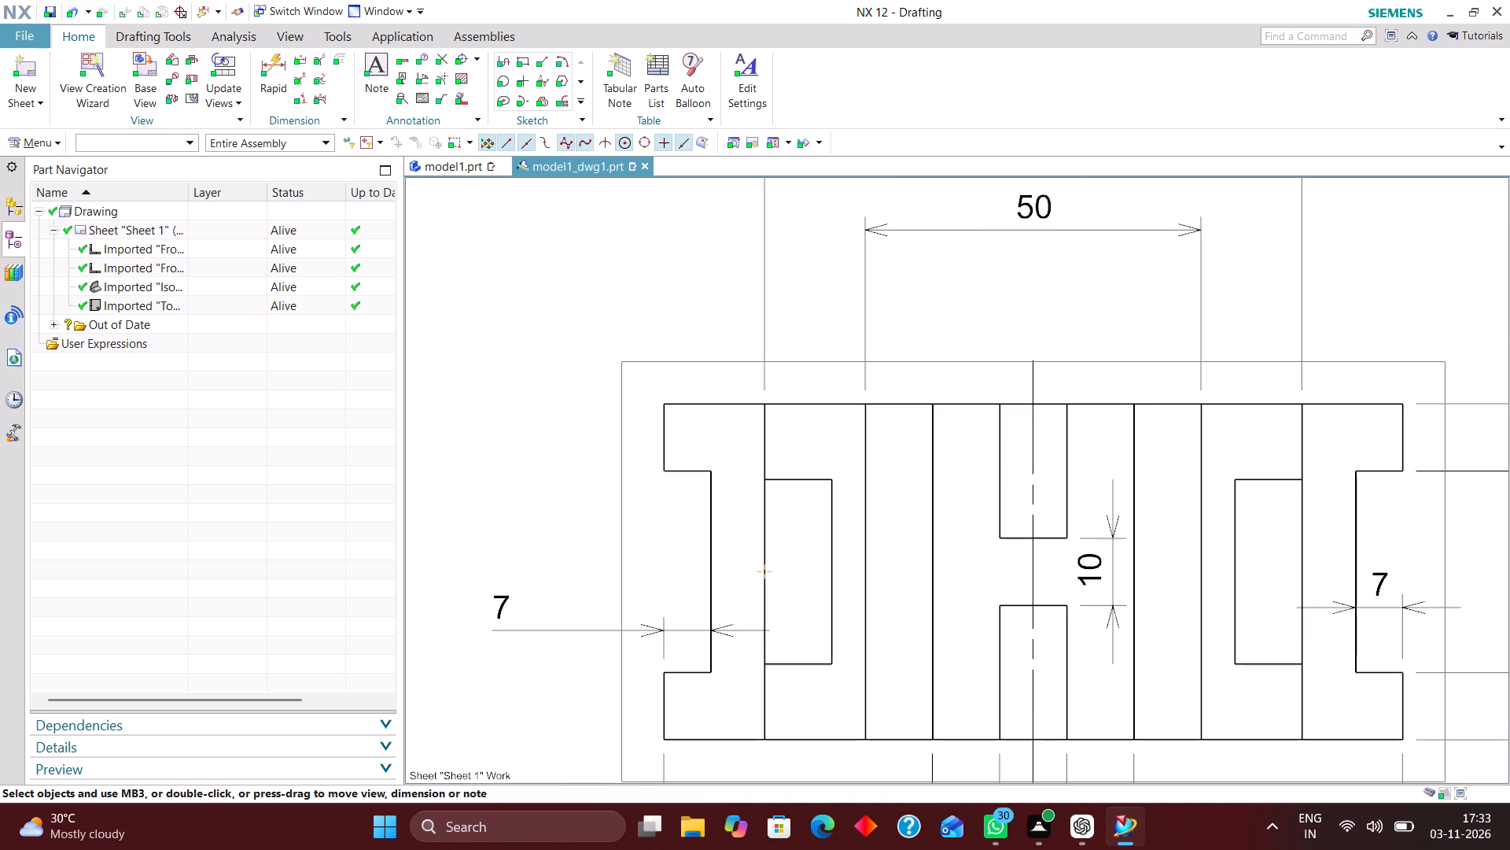
scroll(853, 574, down, 3)
scroll(700, 521, down, 3)
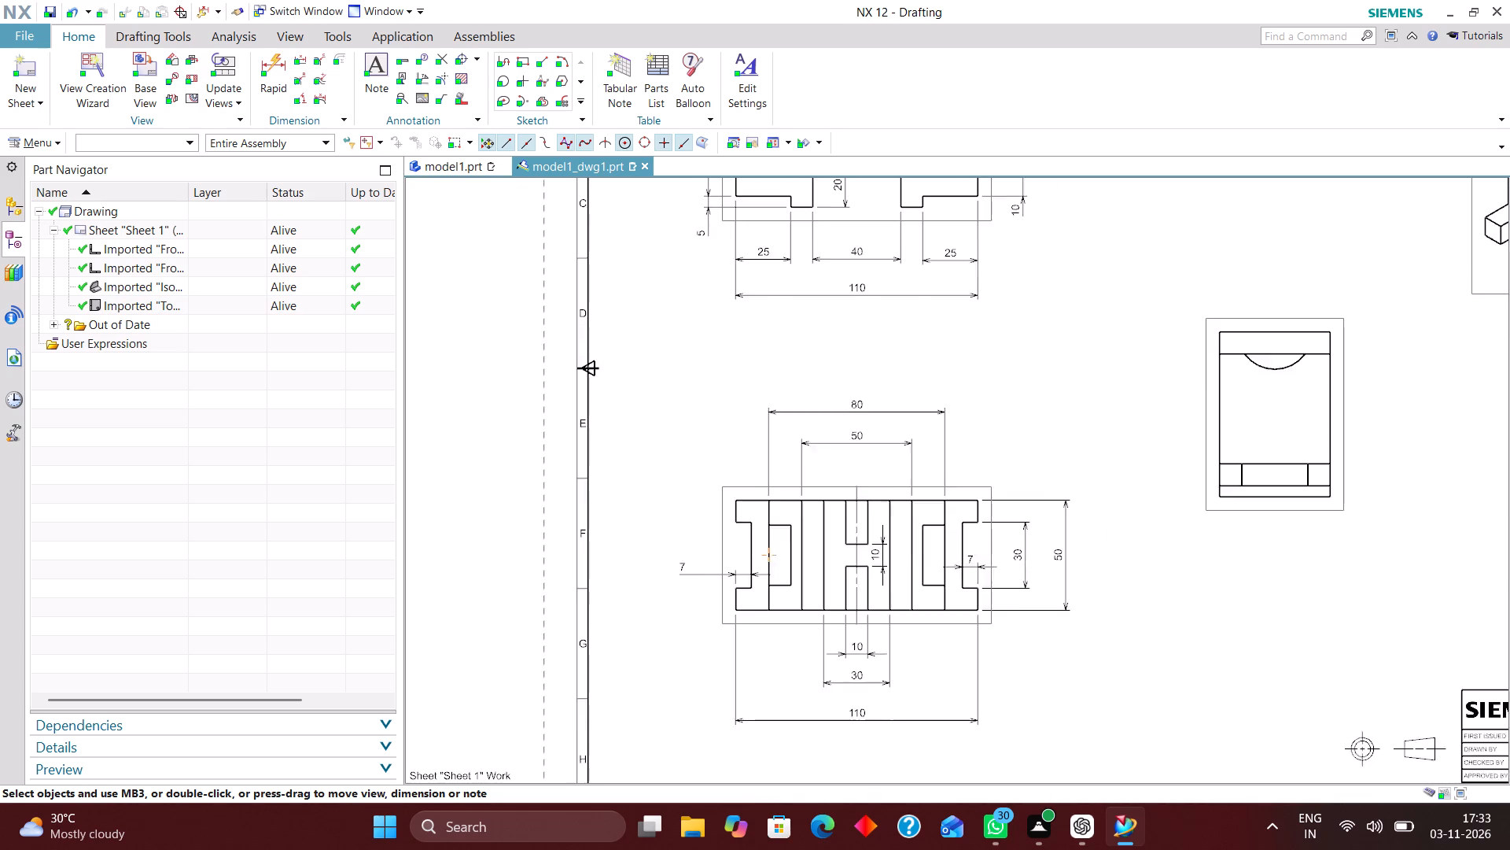
scroll(942, 523, up, 2)
right_drag(1028, 349, 939, 443)
scroll(683, 582, up, 5)
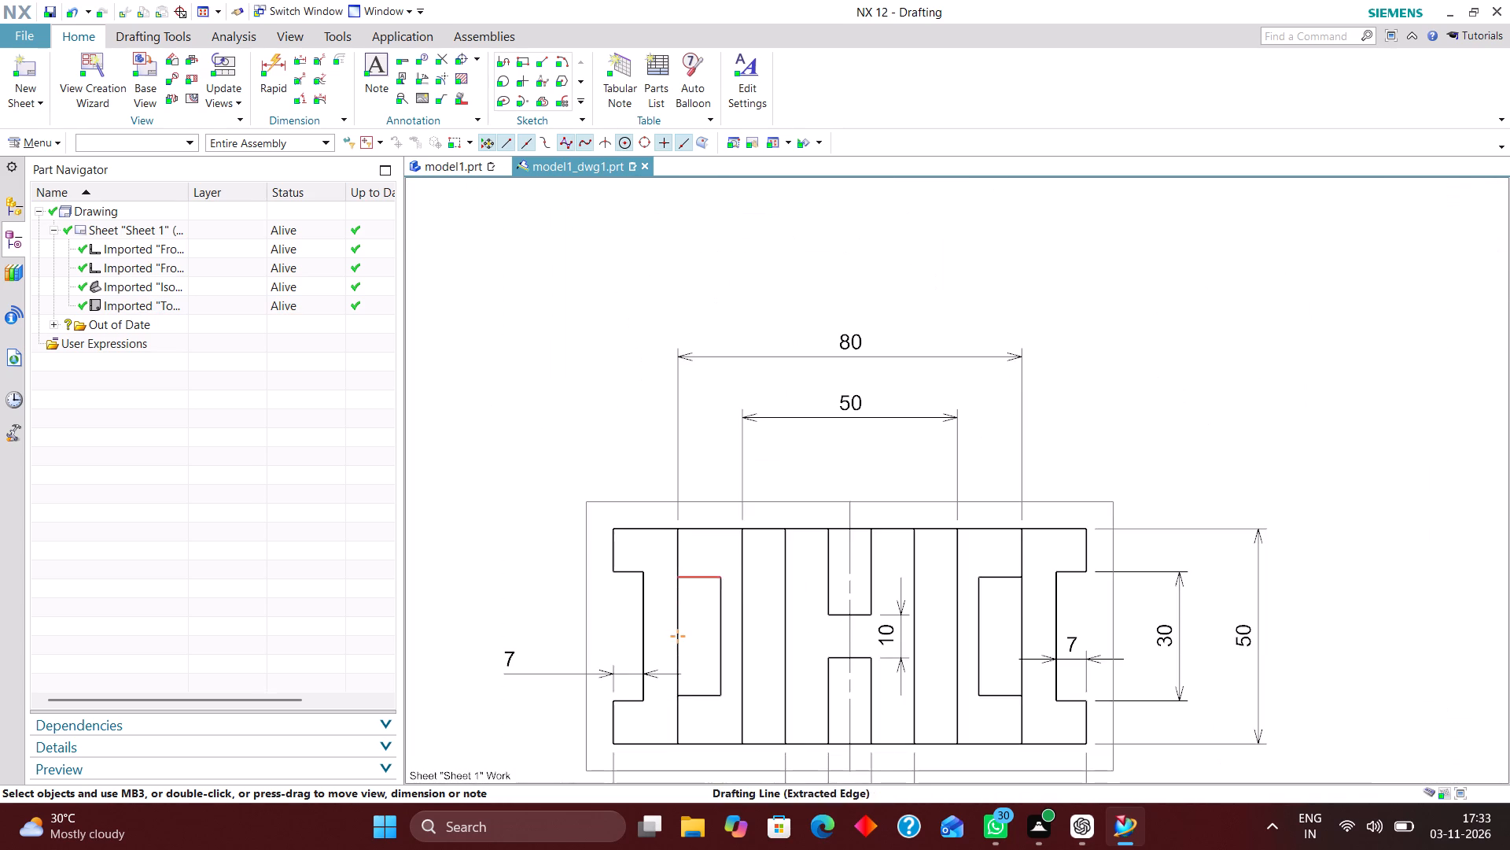
scroll(772, 512, down, 1)
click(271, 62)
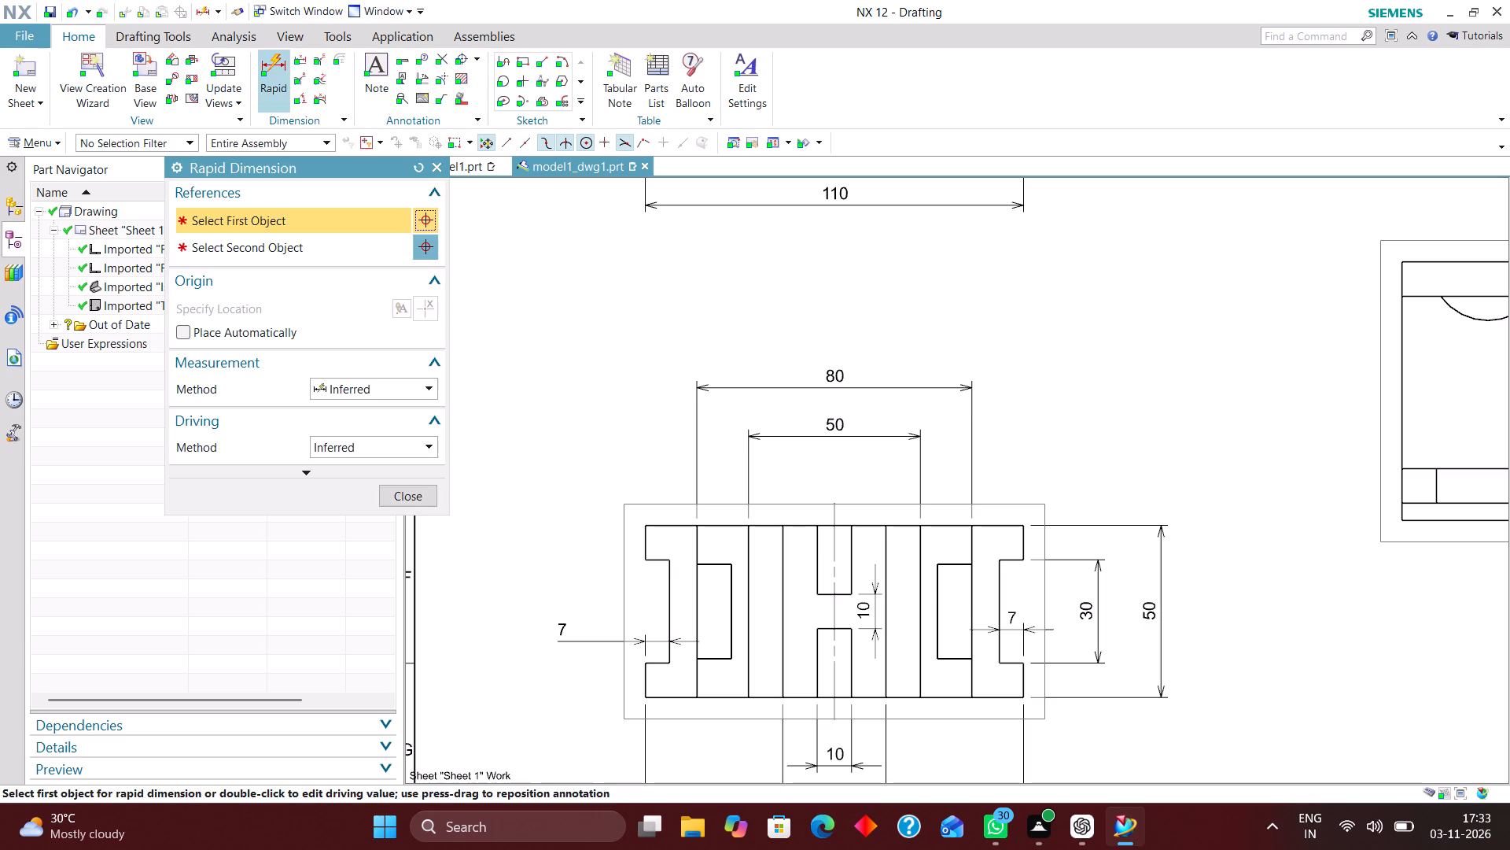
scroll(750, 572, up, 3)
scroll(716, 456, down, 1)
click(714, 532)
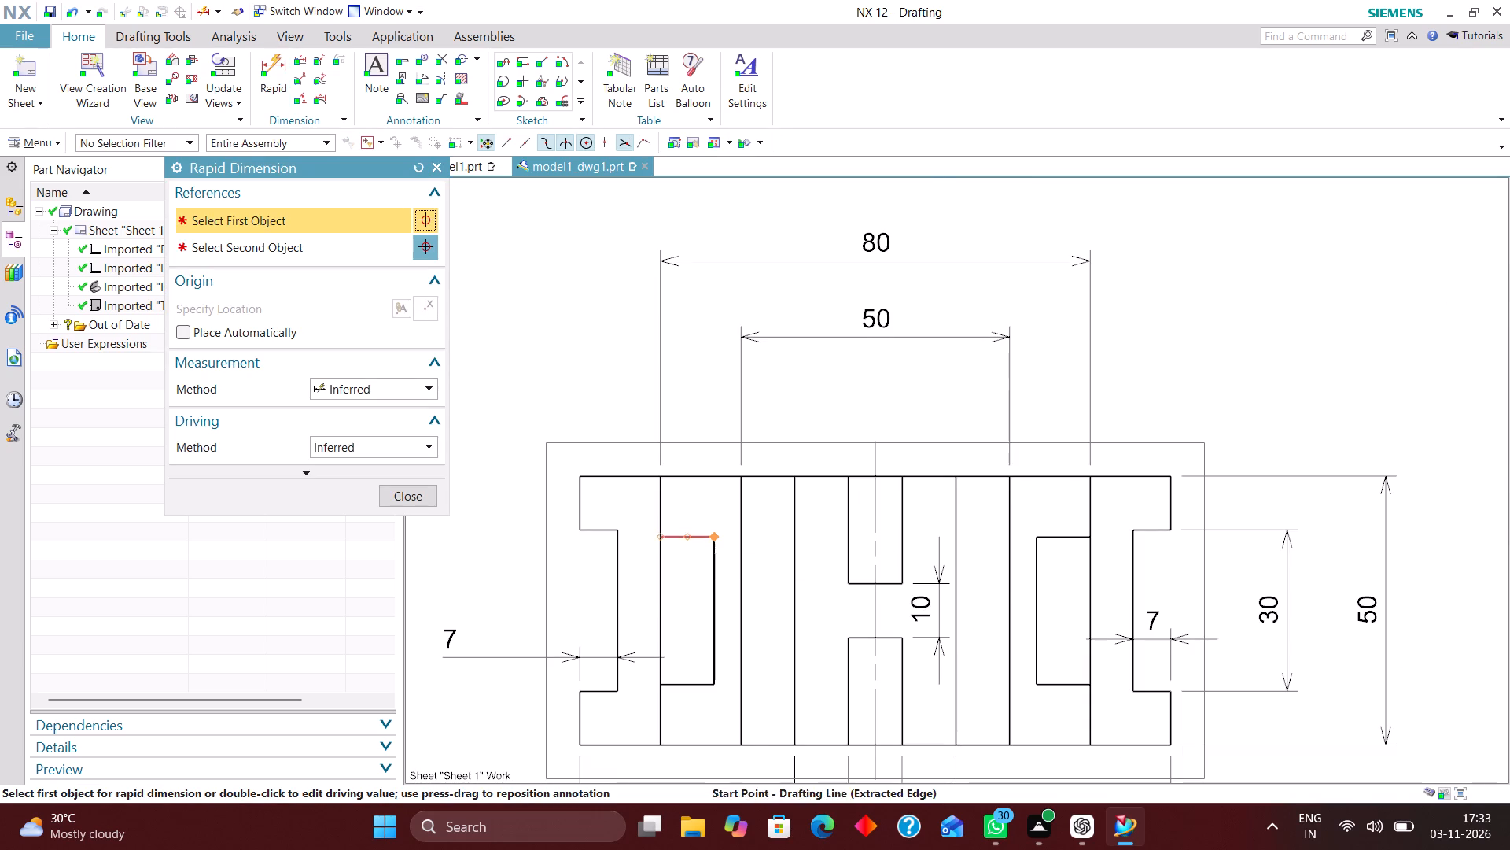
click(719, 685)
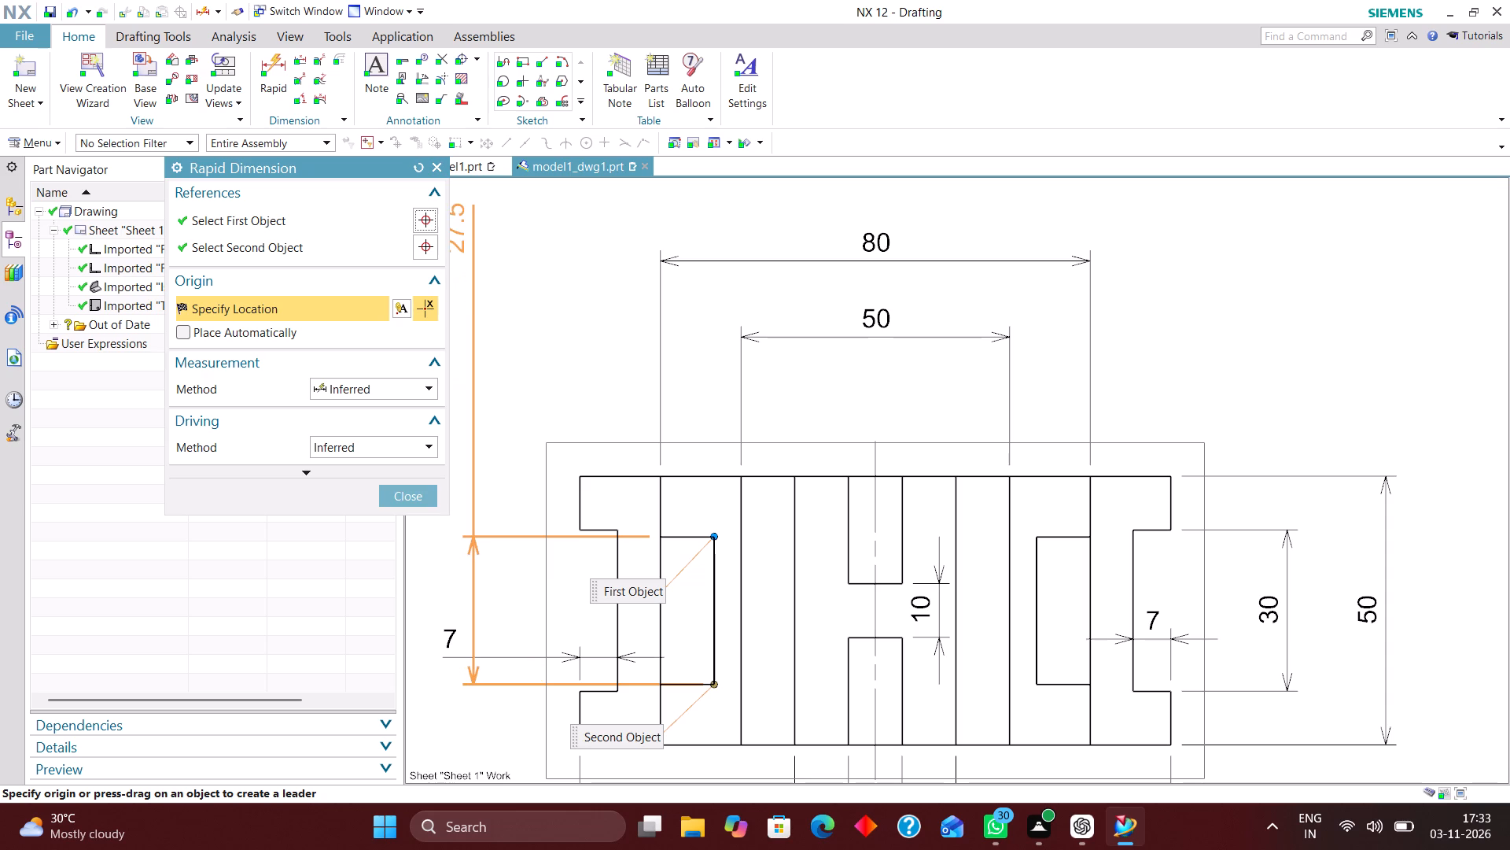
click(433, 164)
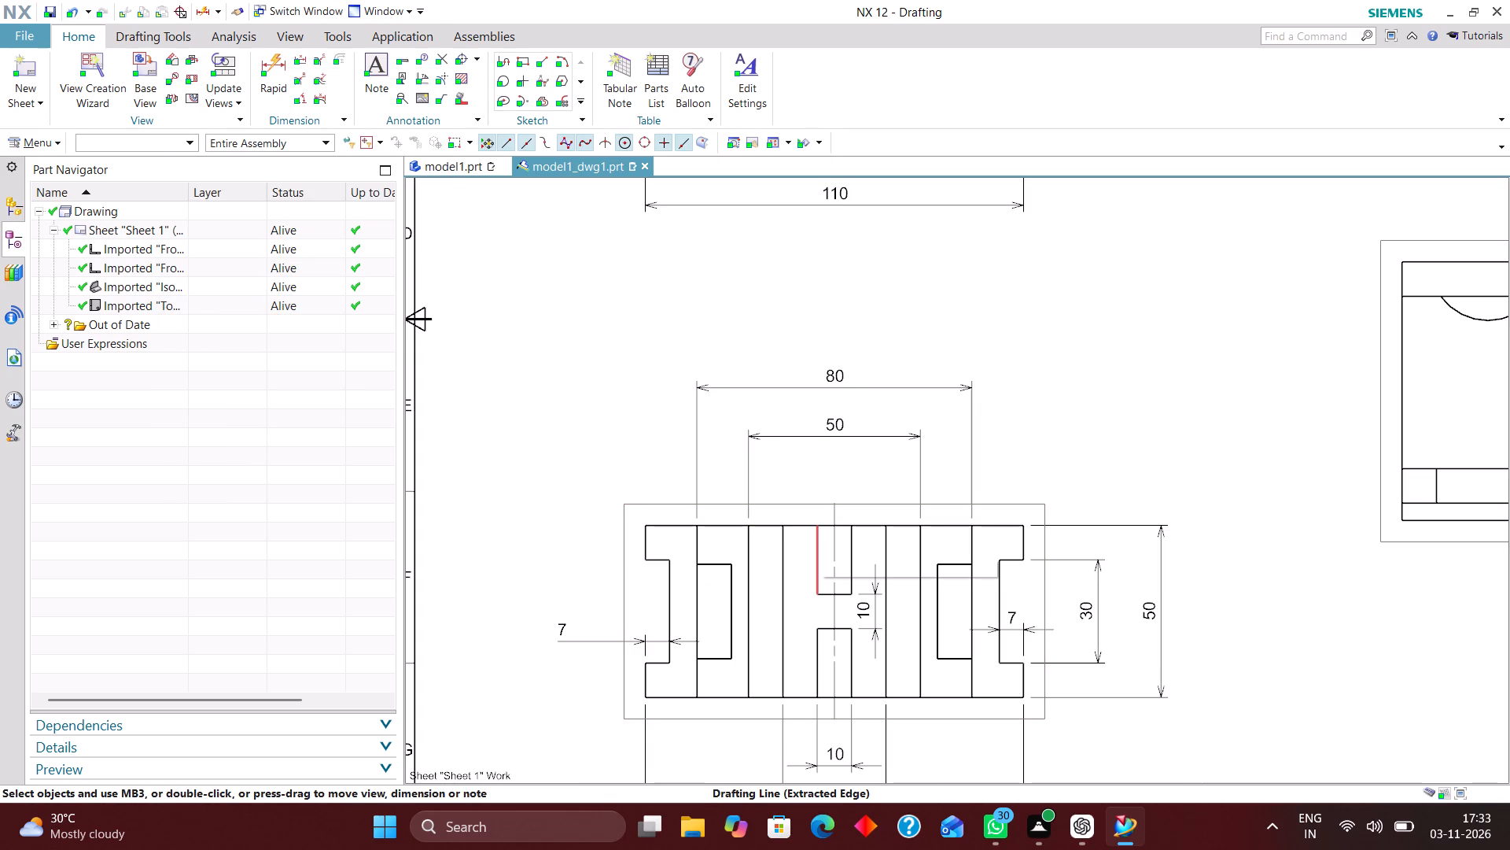
Review the dimensioned top view and the whole sheet to check which views still lack dimensions.
scroll(849, 498, down, 2)
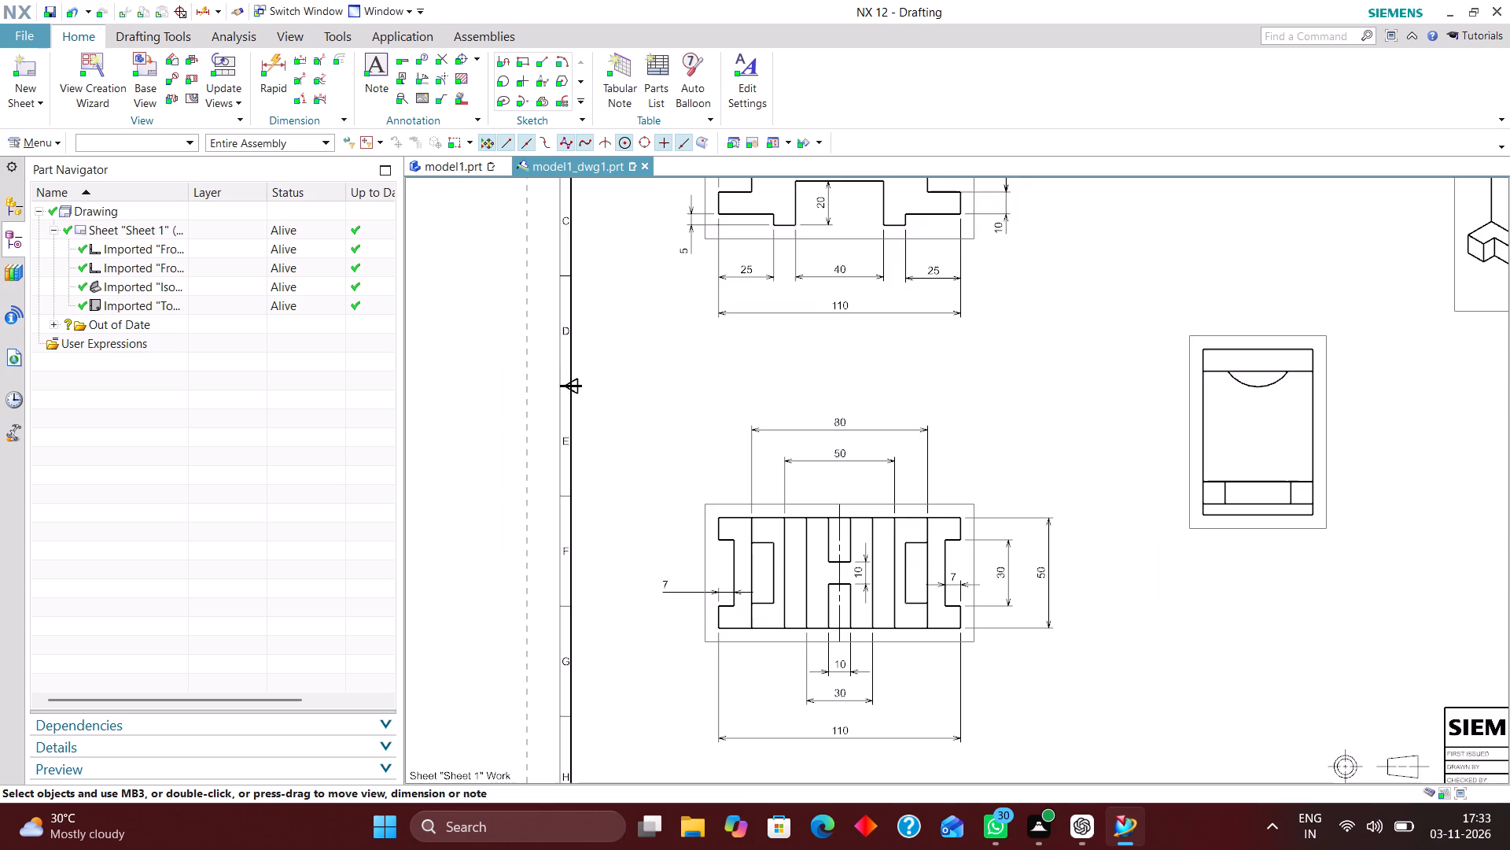
scroll(828, 639, up, 4)
scroll(835, 571, down, 3)
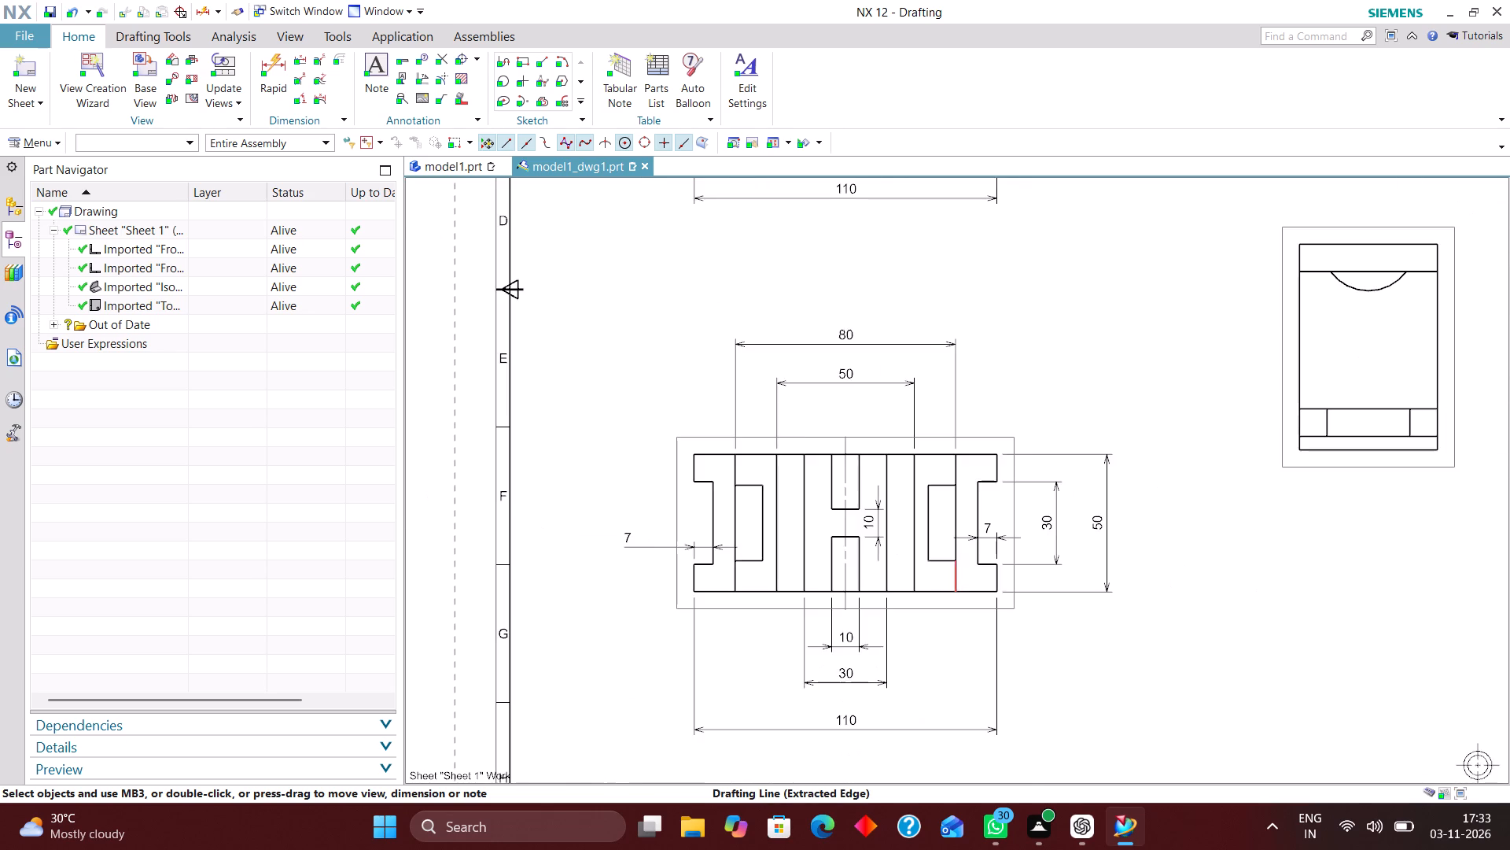
scroll(945, 567, up, 3)
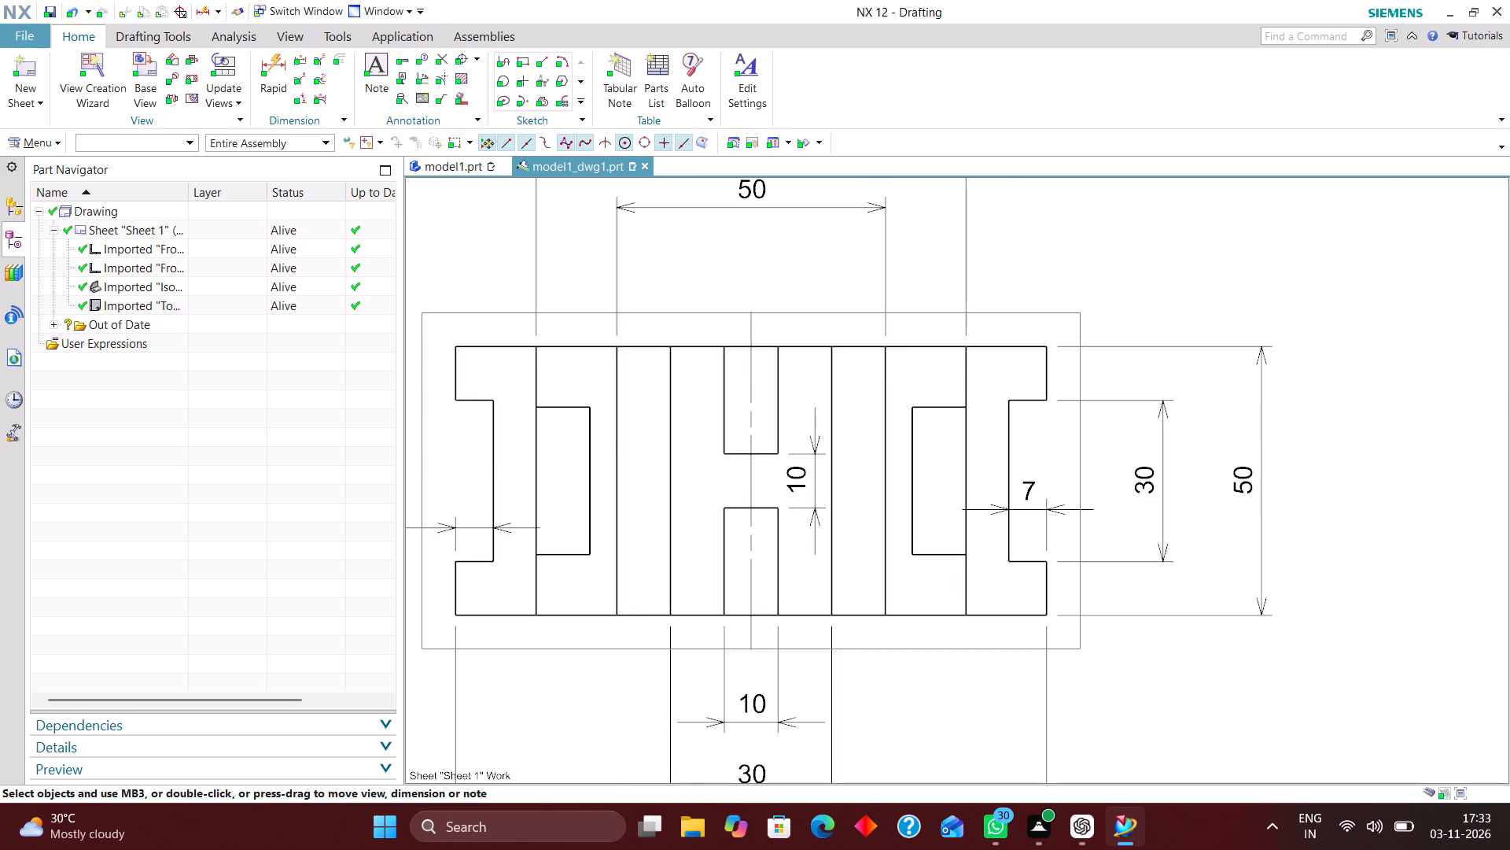
scroll(921, 572, down, 1)
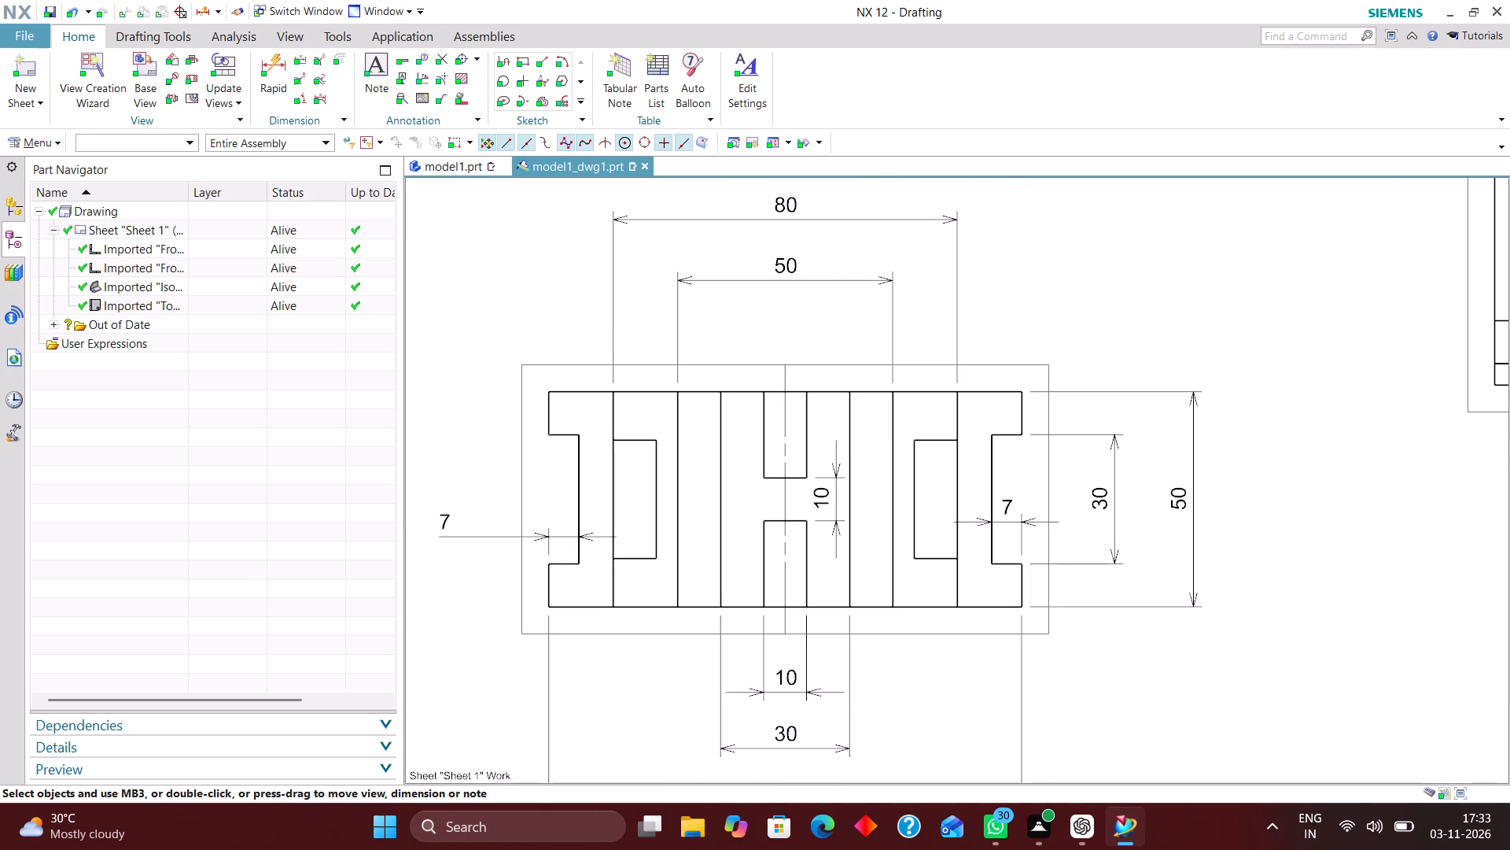
scroll(919, 586, down, 4)
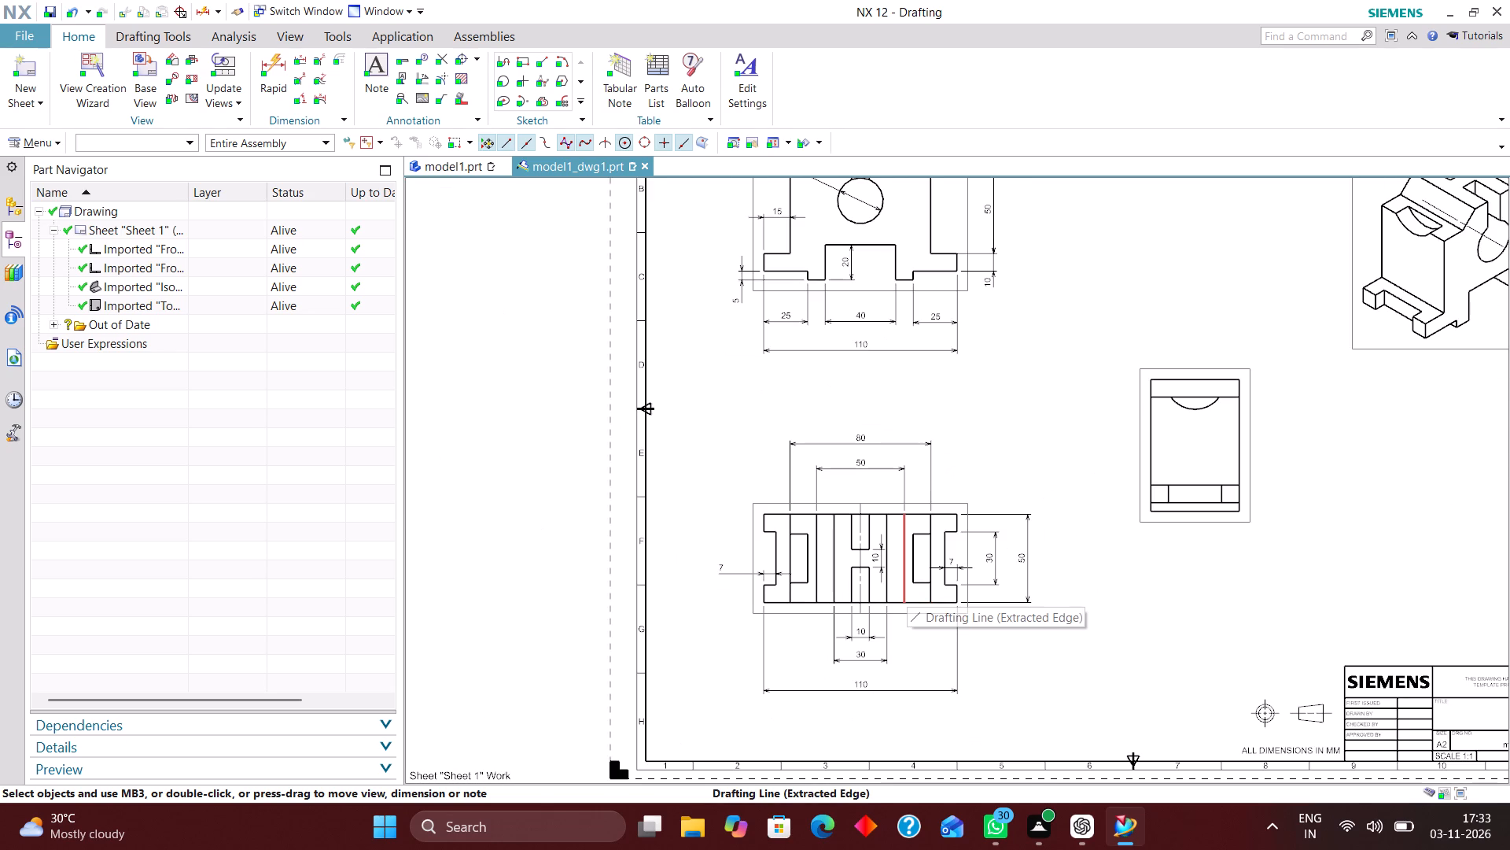
scroll(905, 589, down, 2)
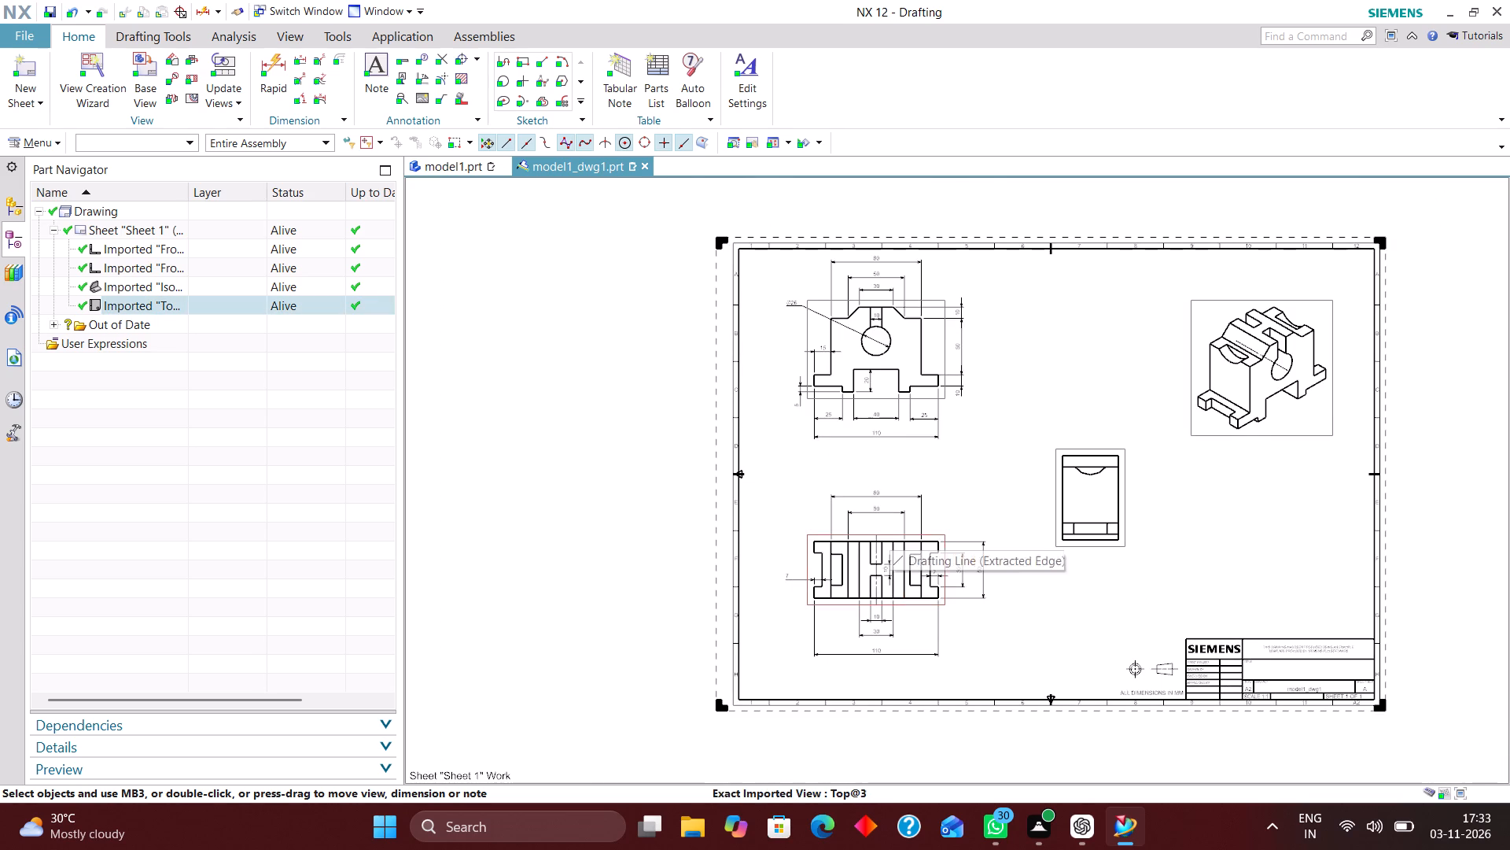
scroll(866, 442, up, 2)
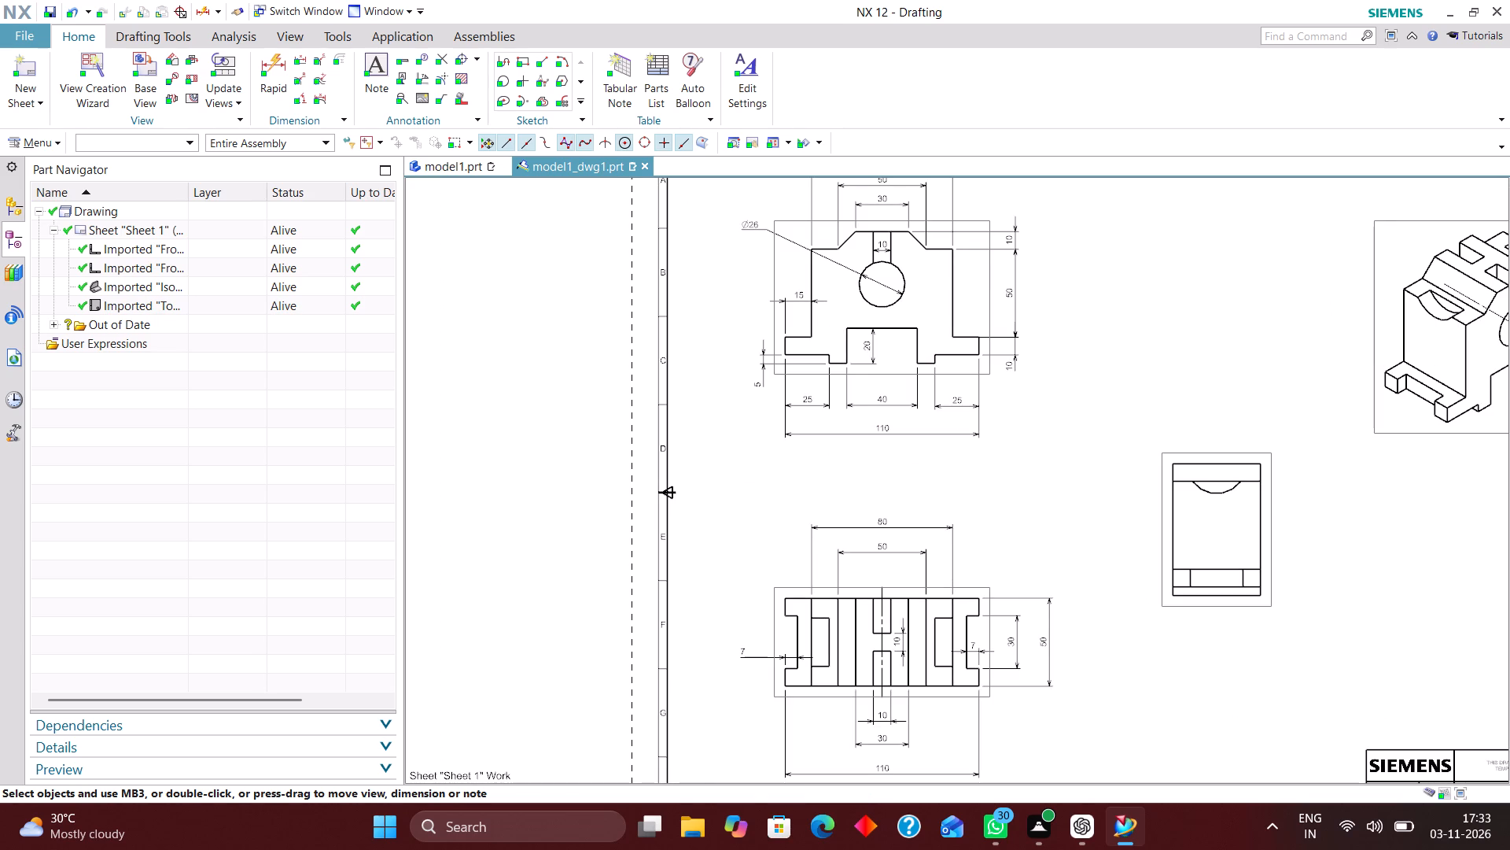
scroll(858, 474, down, 3)
scroll(1090, 471, up, 3)
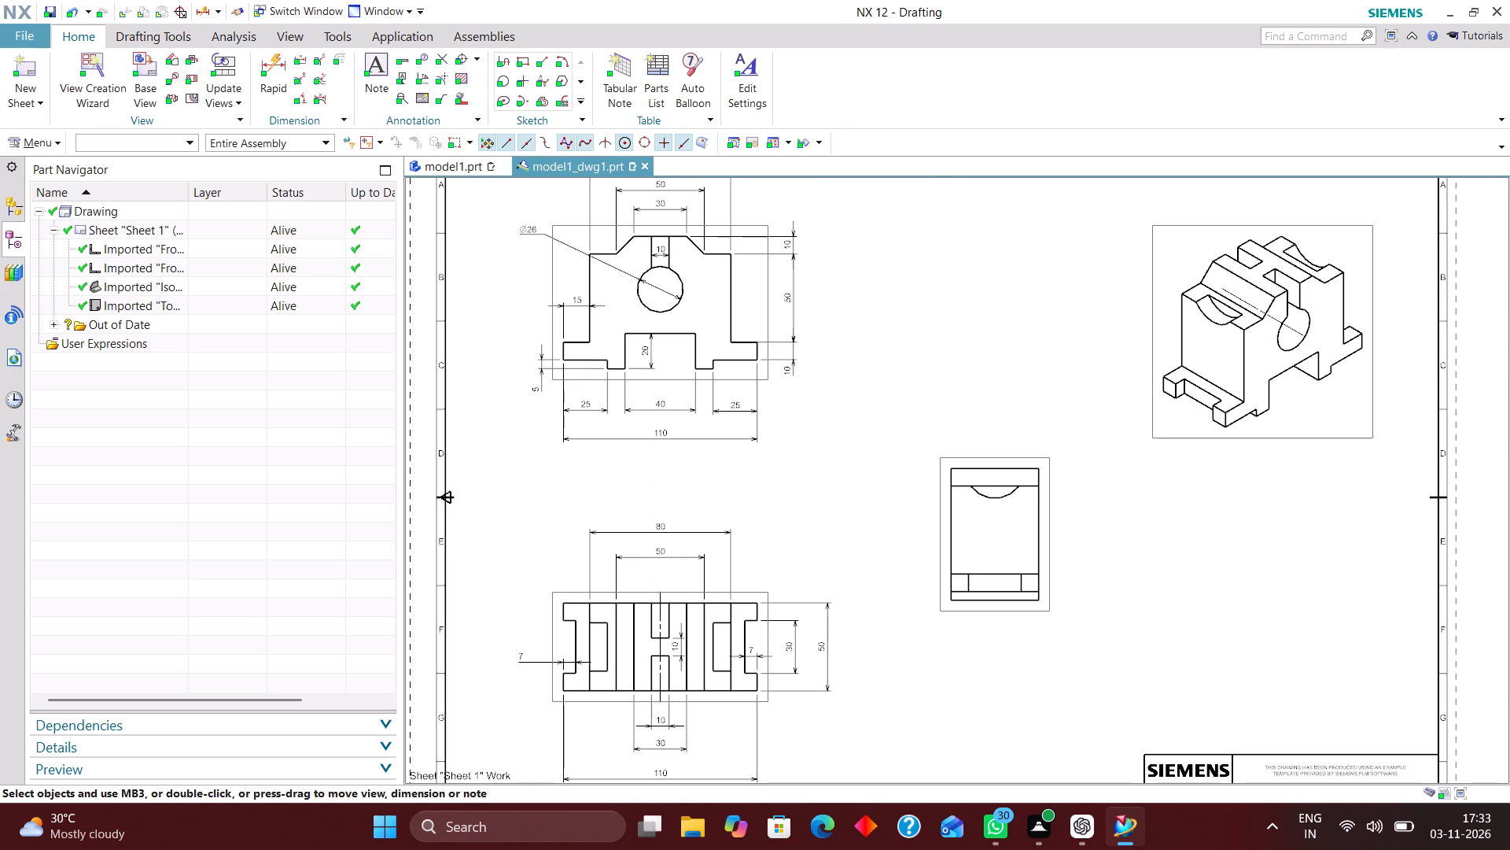
Dimension the overall width of the end view between its bottom corners with Rapid Dimension, placed below the view.
scroll(1066, 500, up, 3)
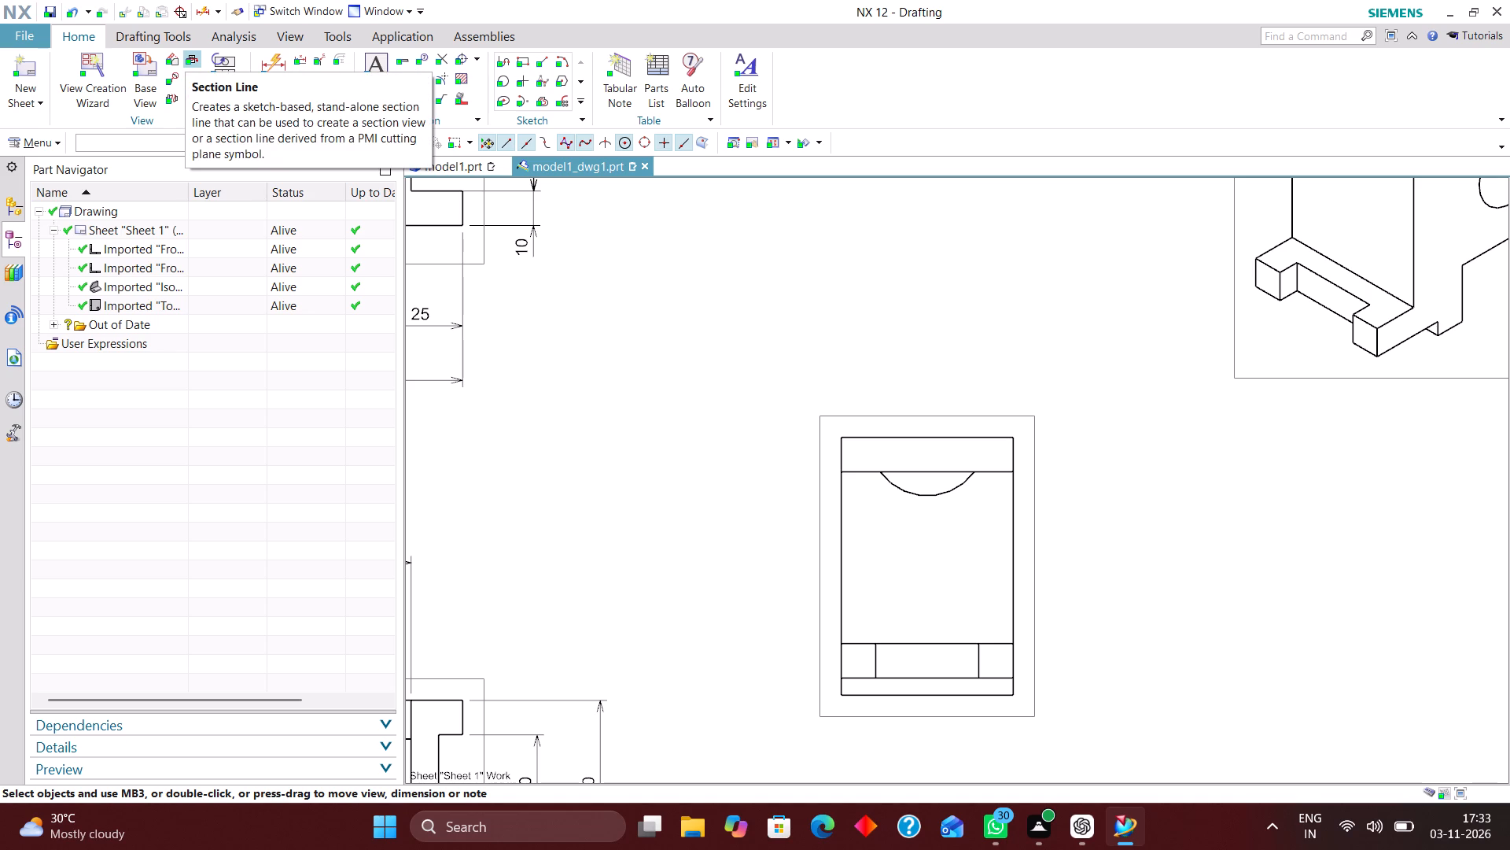
click(275, 66)
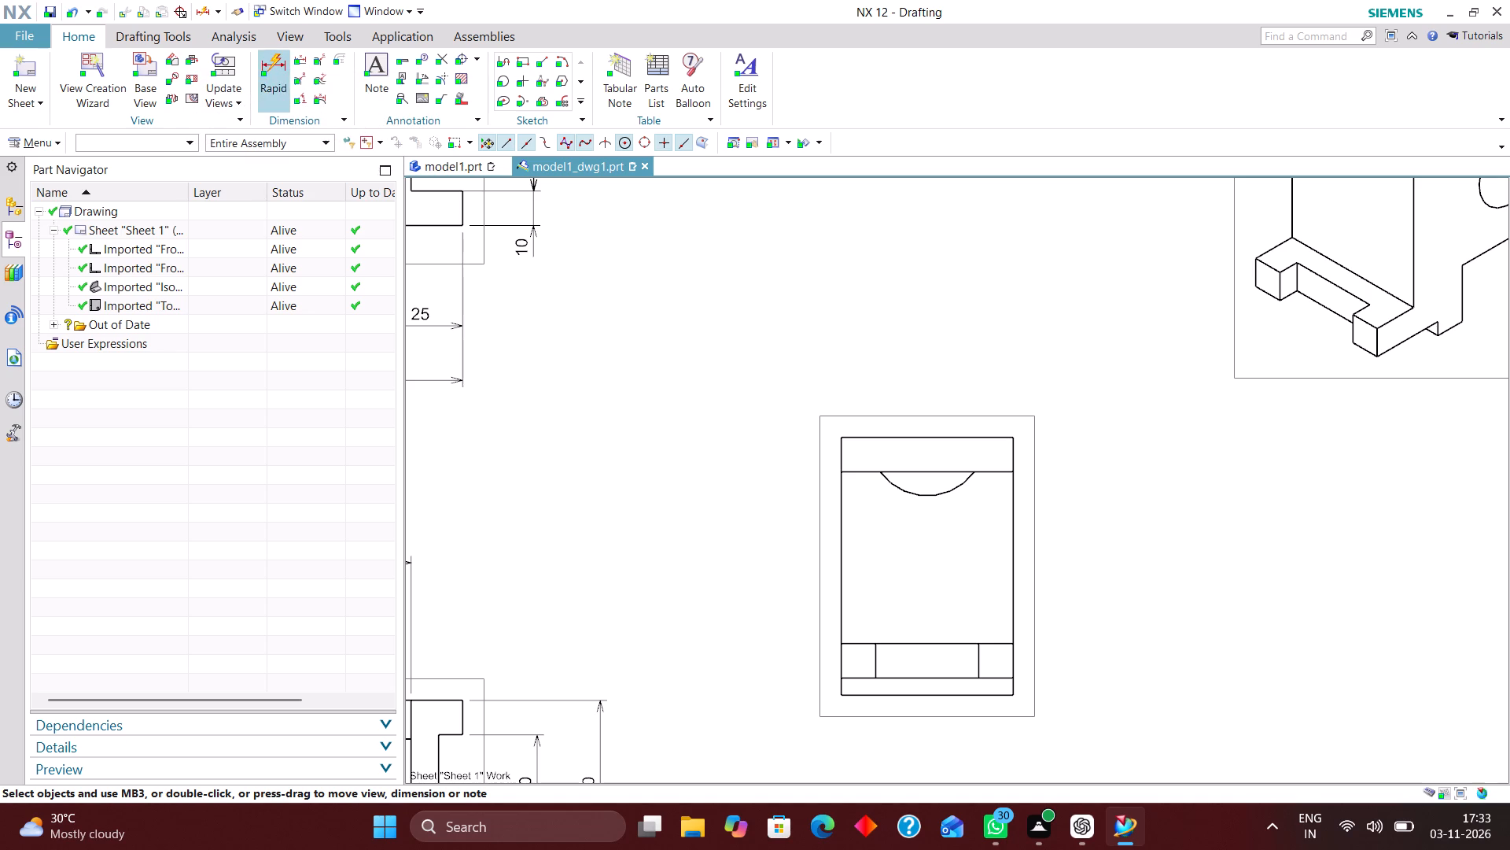
scroll(561, 364, down, 3)
scroll(695, 571, up, 3)
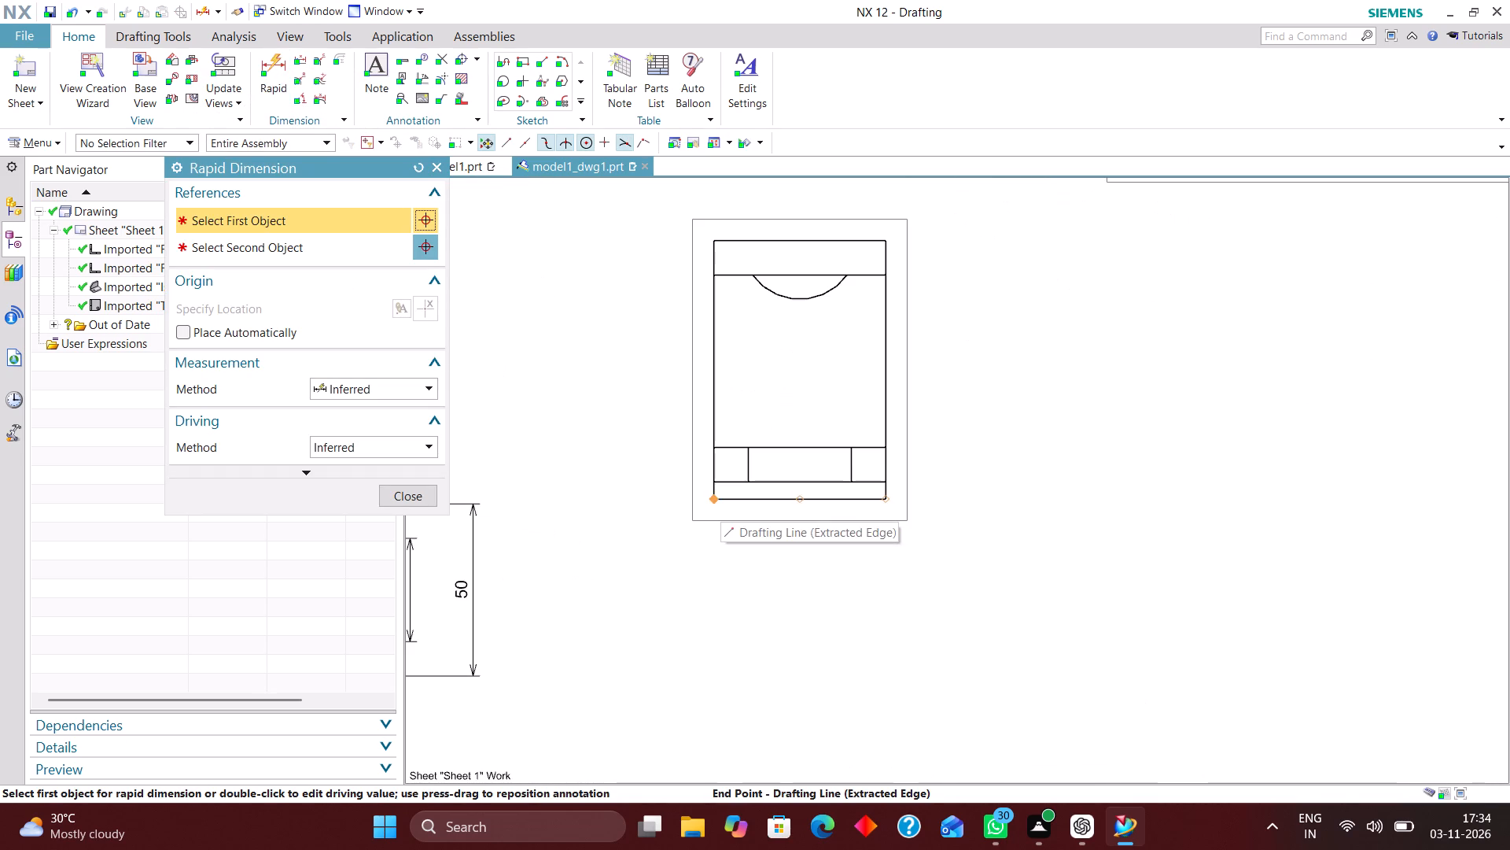
click(716, 501)
click(886, 500)
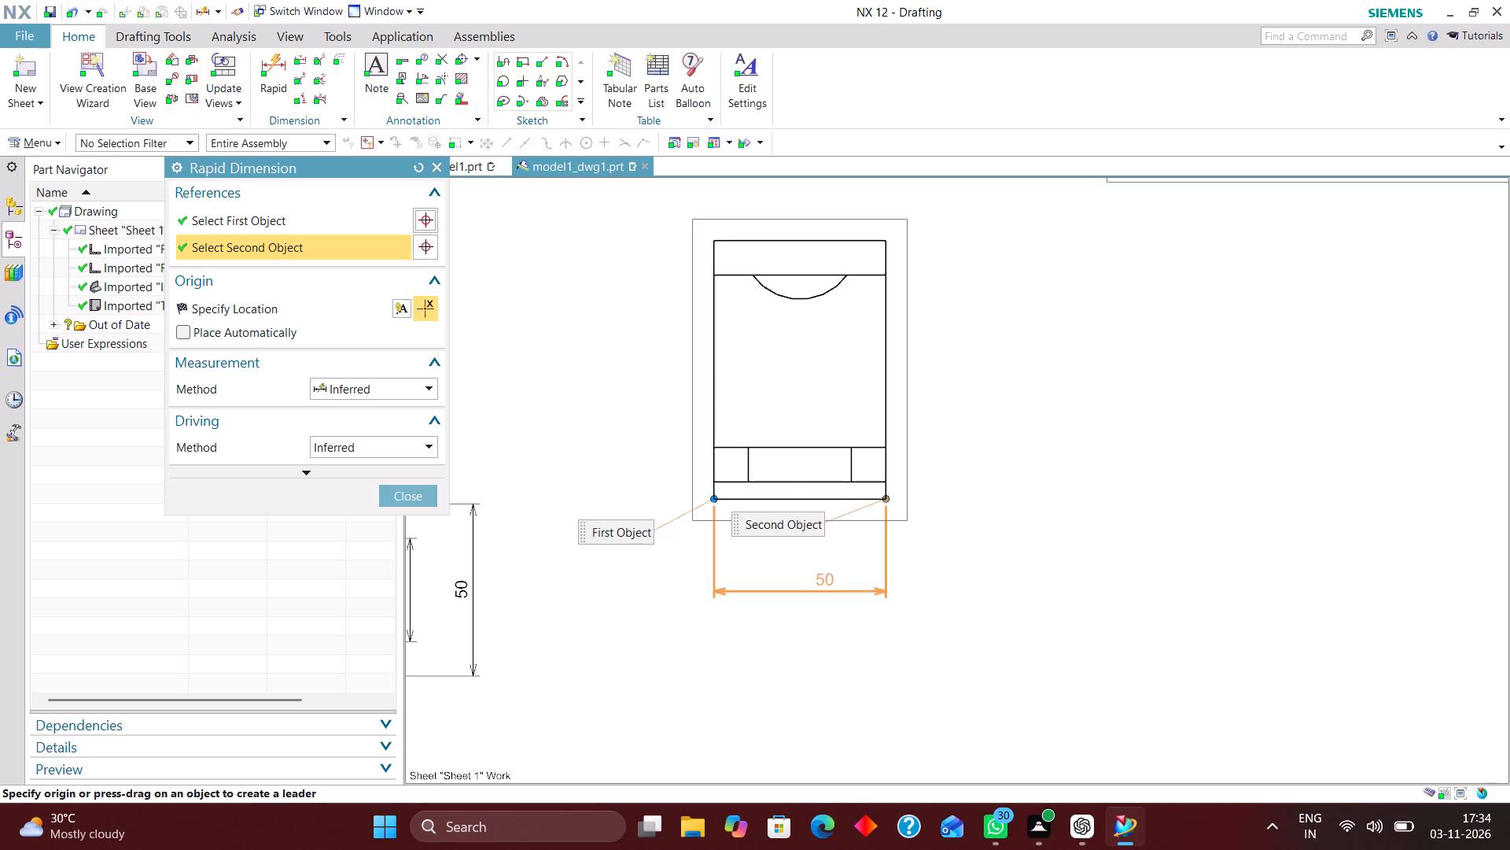
click(795, 637)
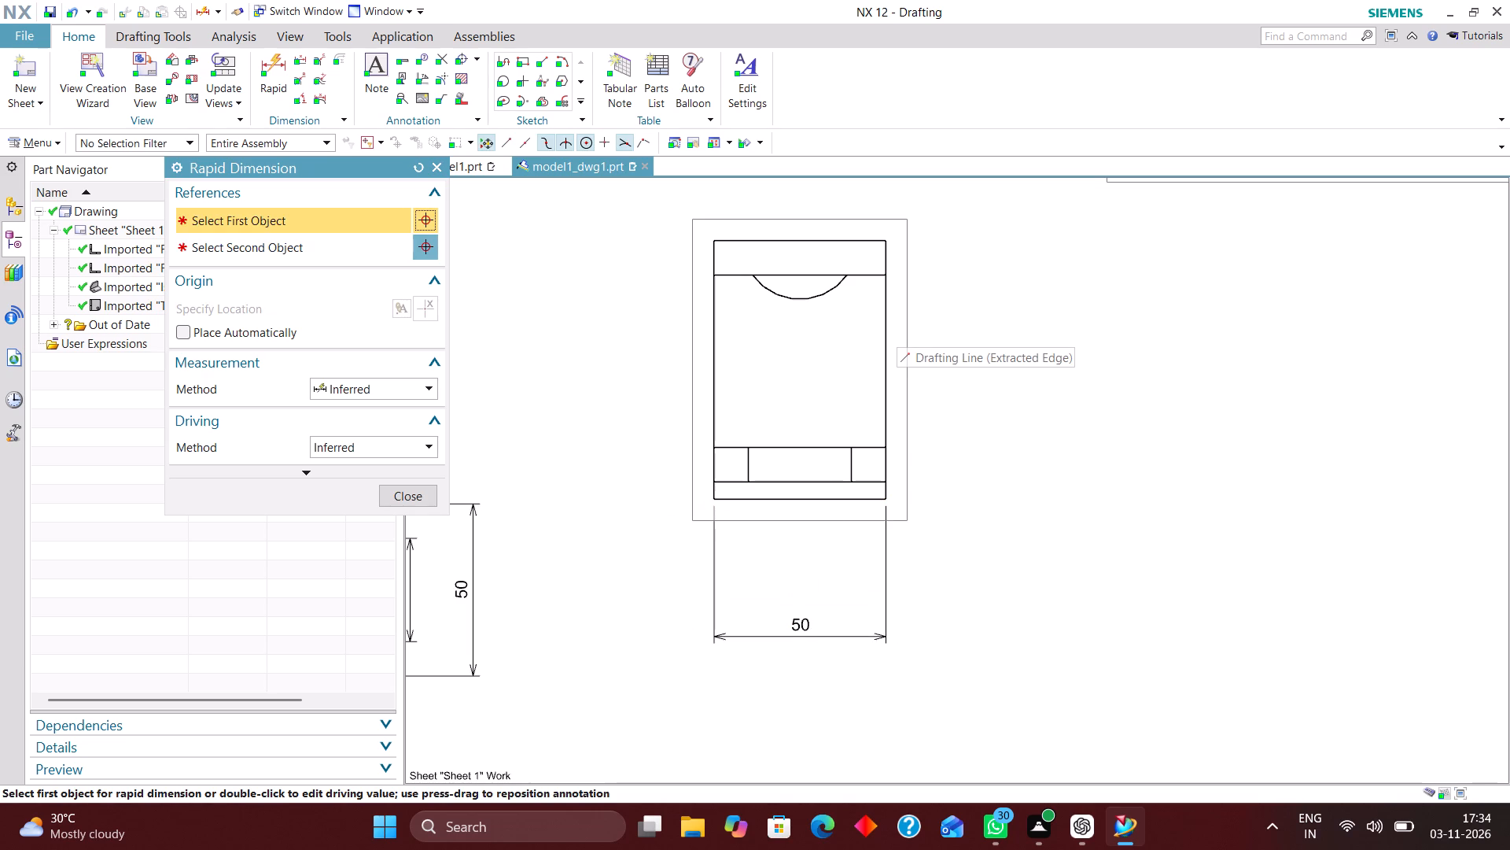
Dimension the overall height of the end view between its upper and lower corners, placed beside the outline.
click(887, 239)
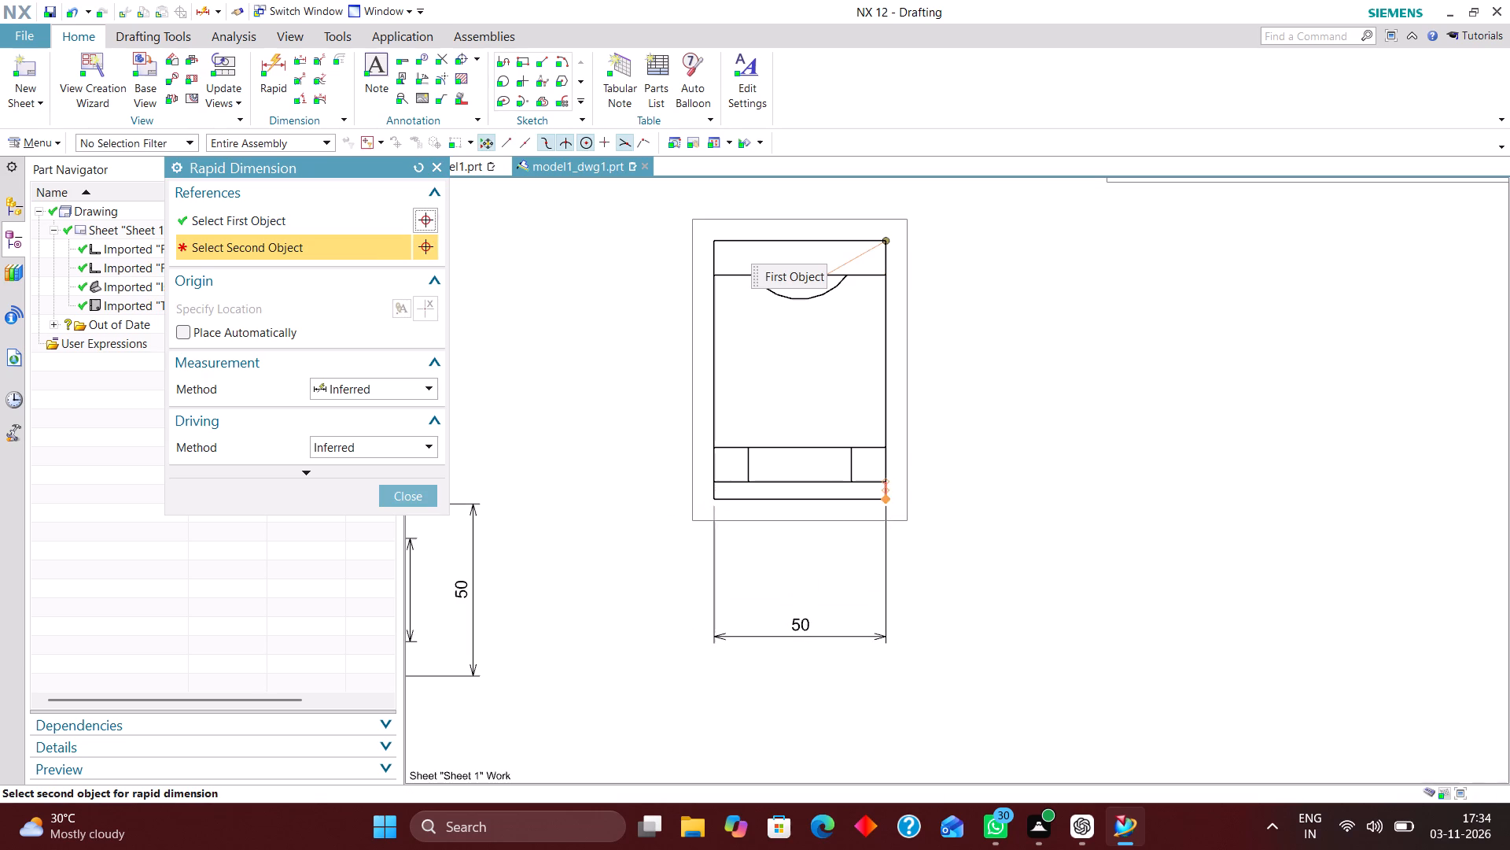
click(889, 496)
click(982, 383)
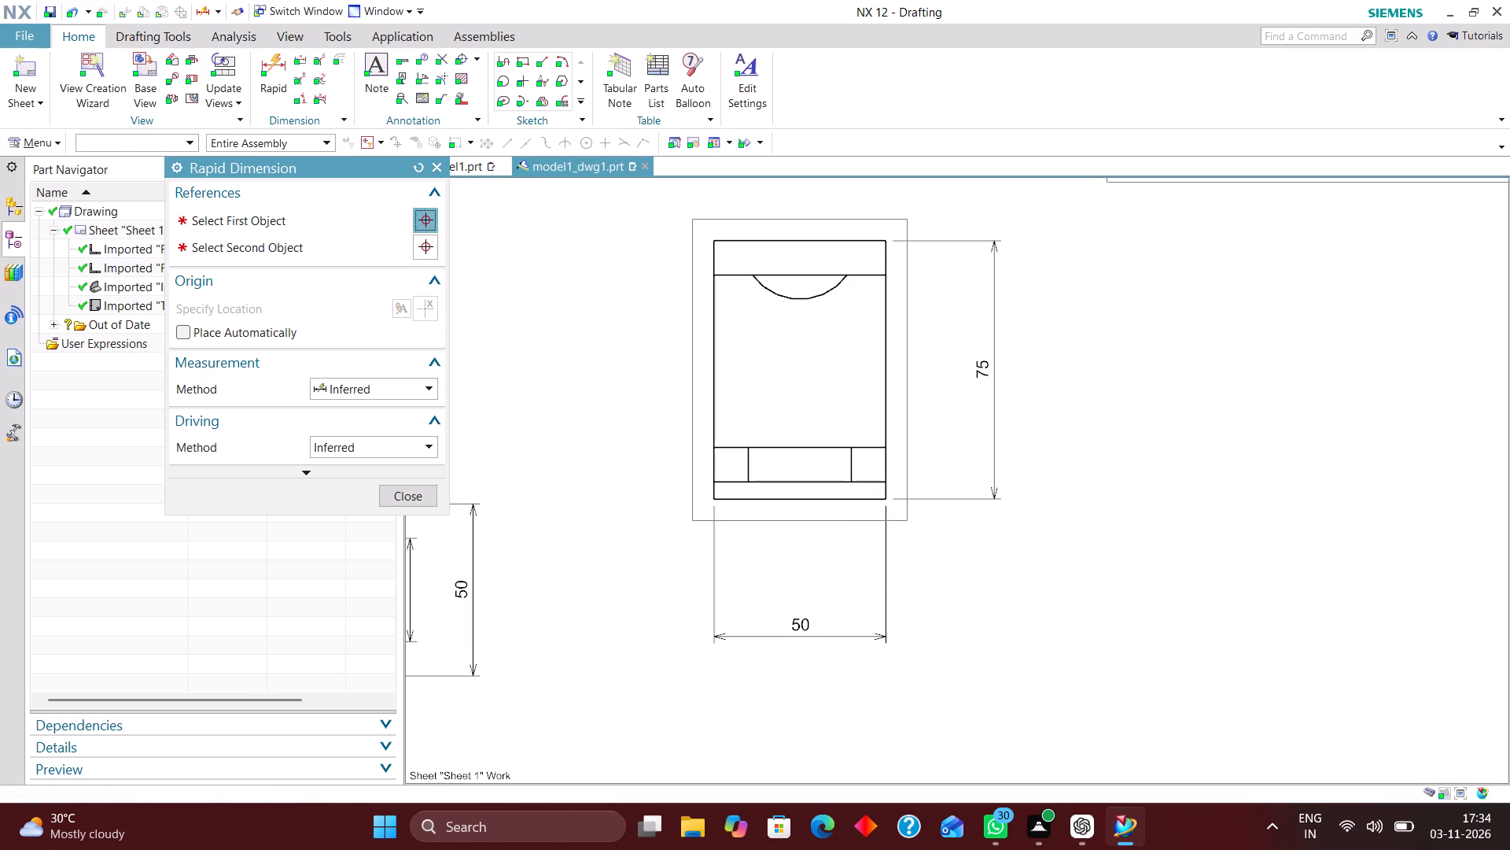
Dimension the height of the notched band near the base of the end view, placed on the side opposite the overall height.
scroll(963, 602, down, 2)
scroll(801, 507, up, 5)
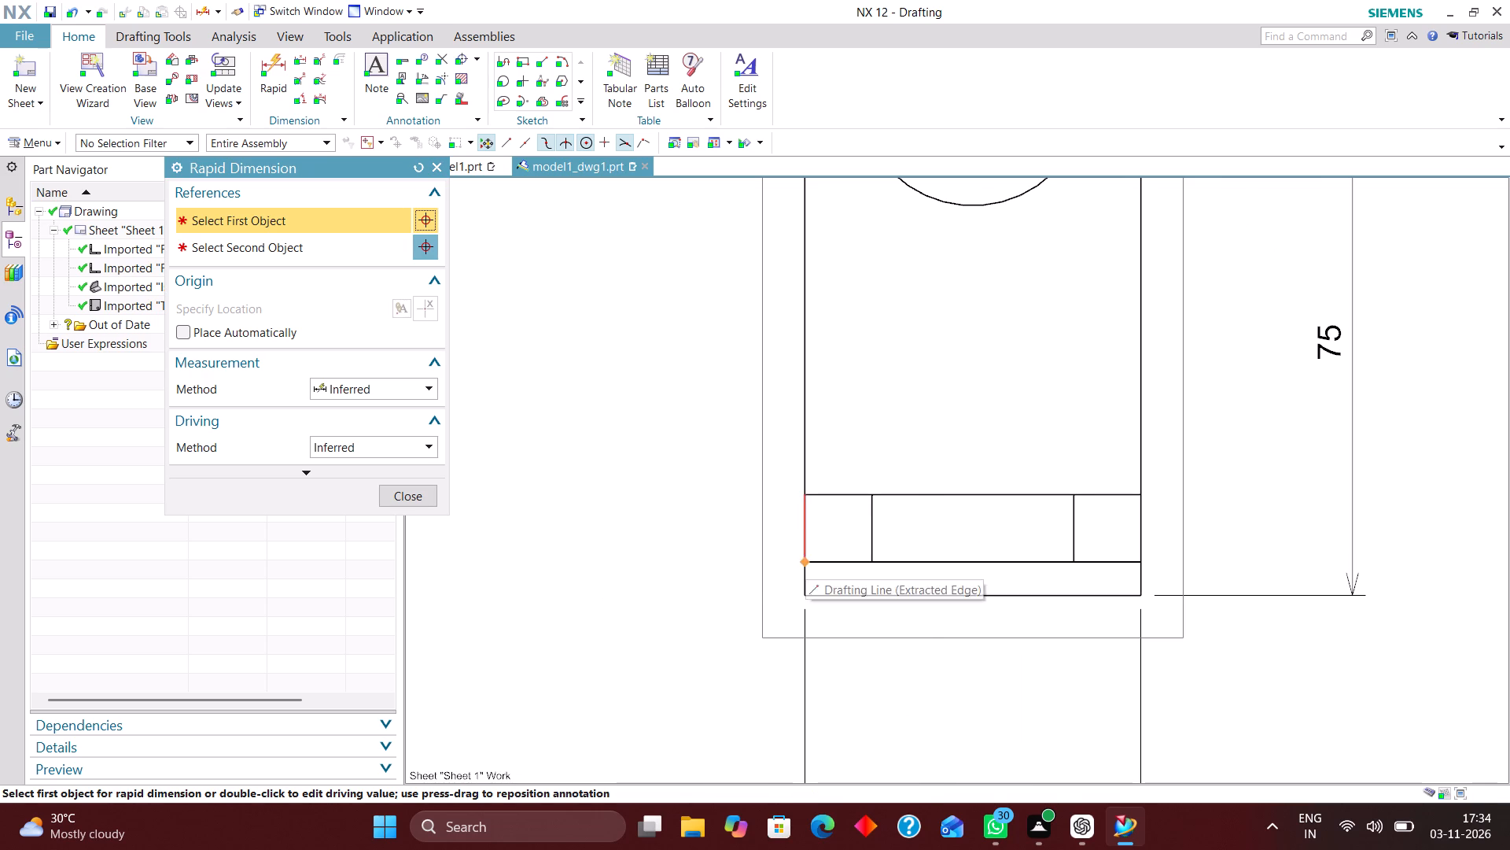
click(805, 559)
click(805, 495)
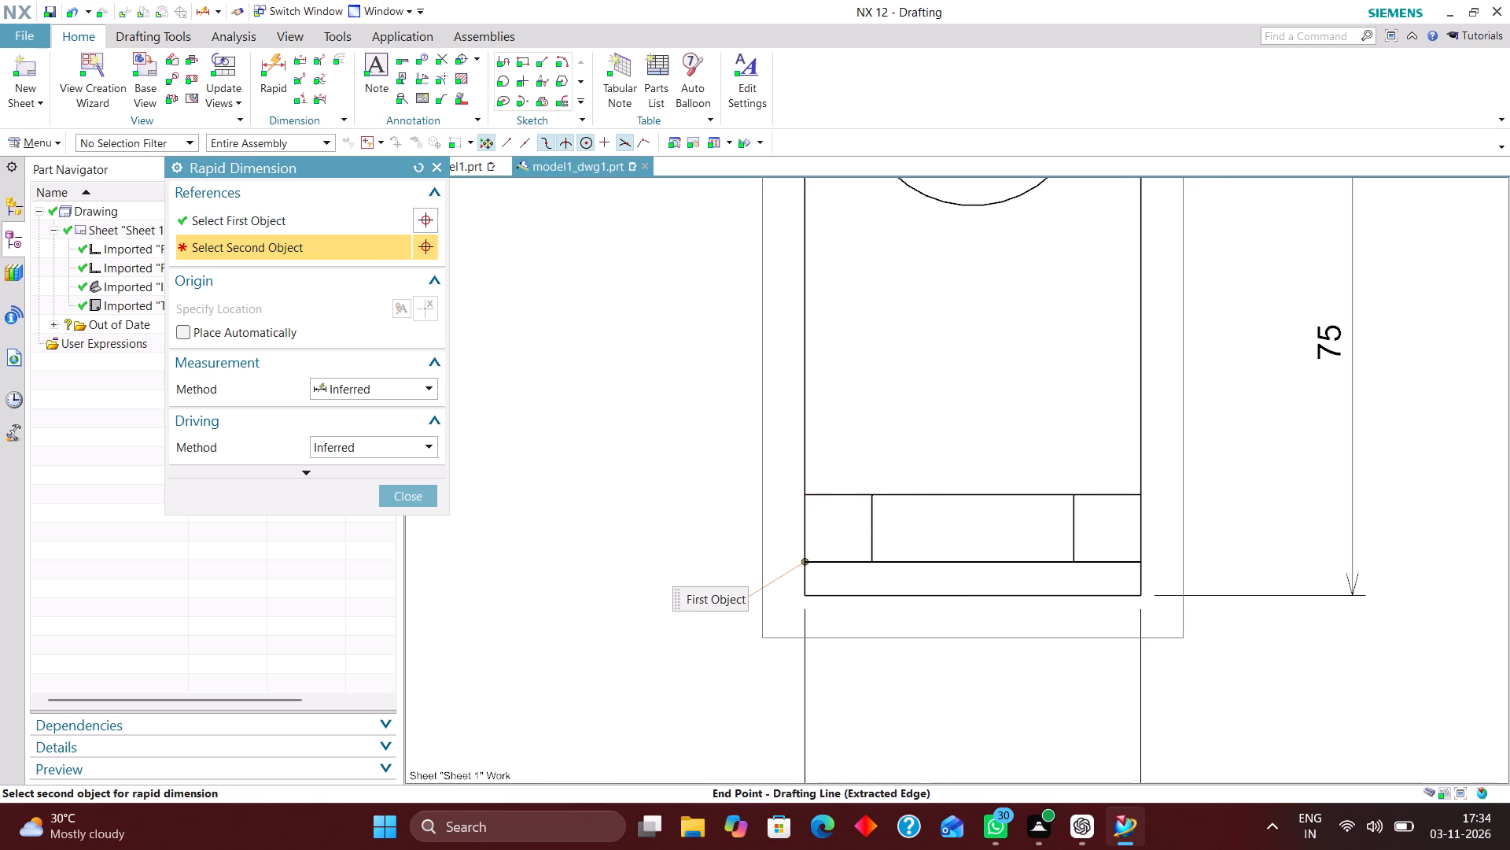
click(611, 525)
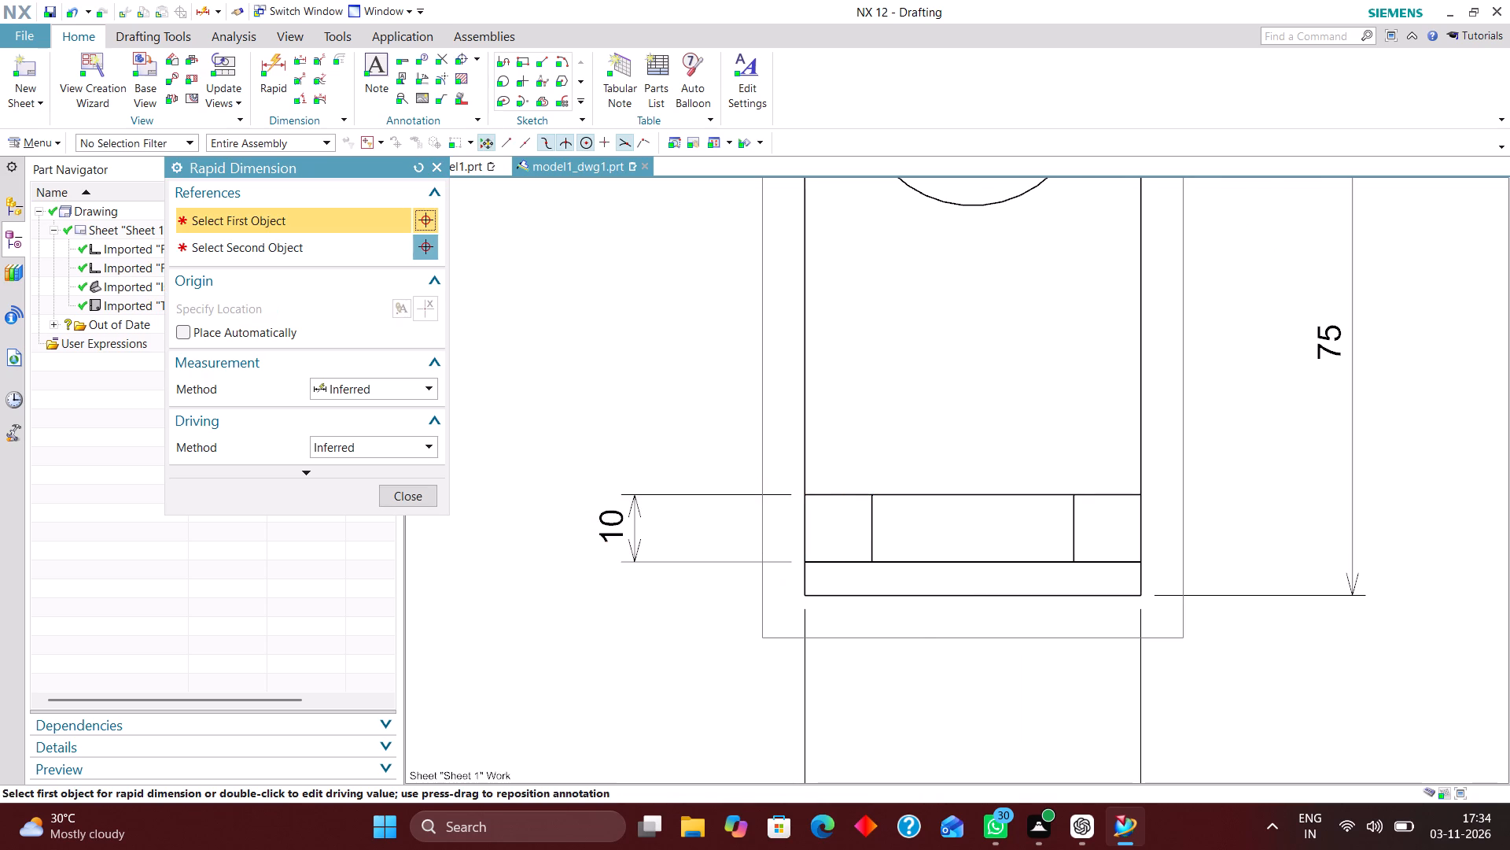
Add a Radial dimension to the arc near the top of the end view, placed above the view, and finish dimensioning.
scroll(733, 627, down, 3)
scroll(815, 357, up, 3)
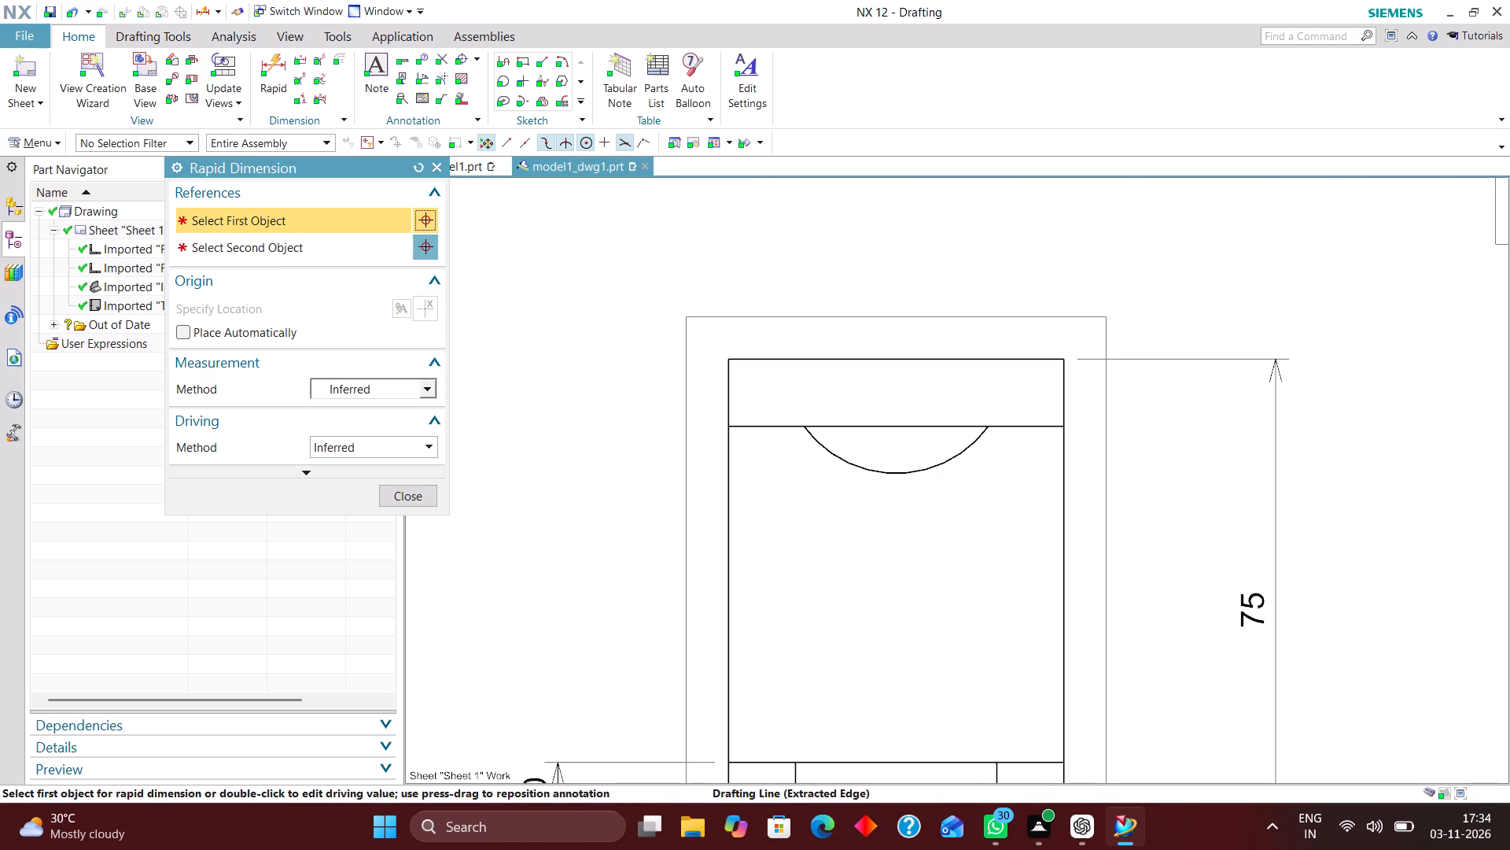
click(395, 389)
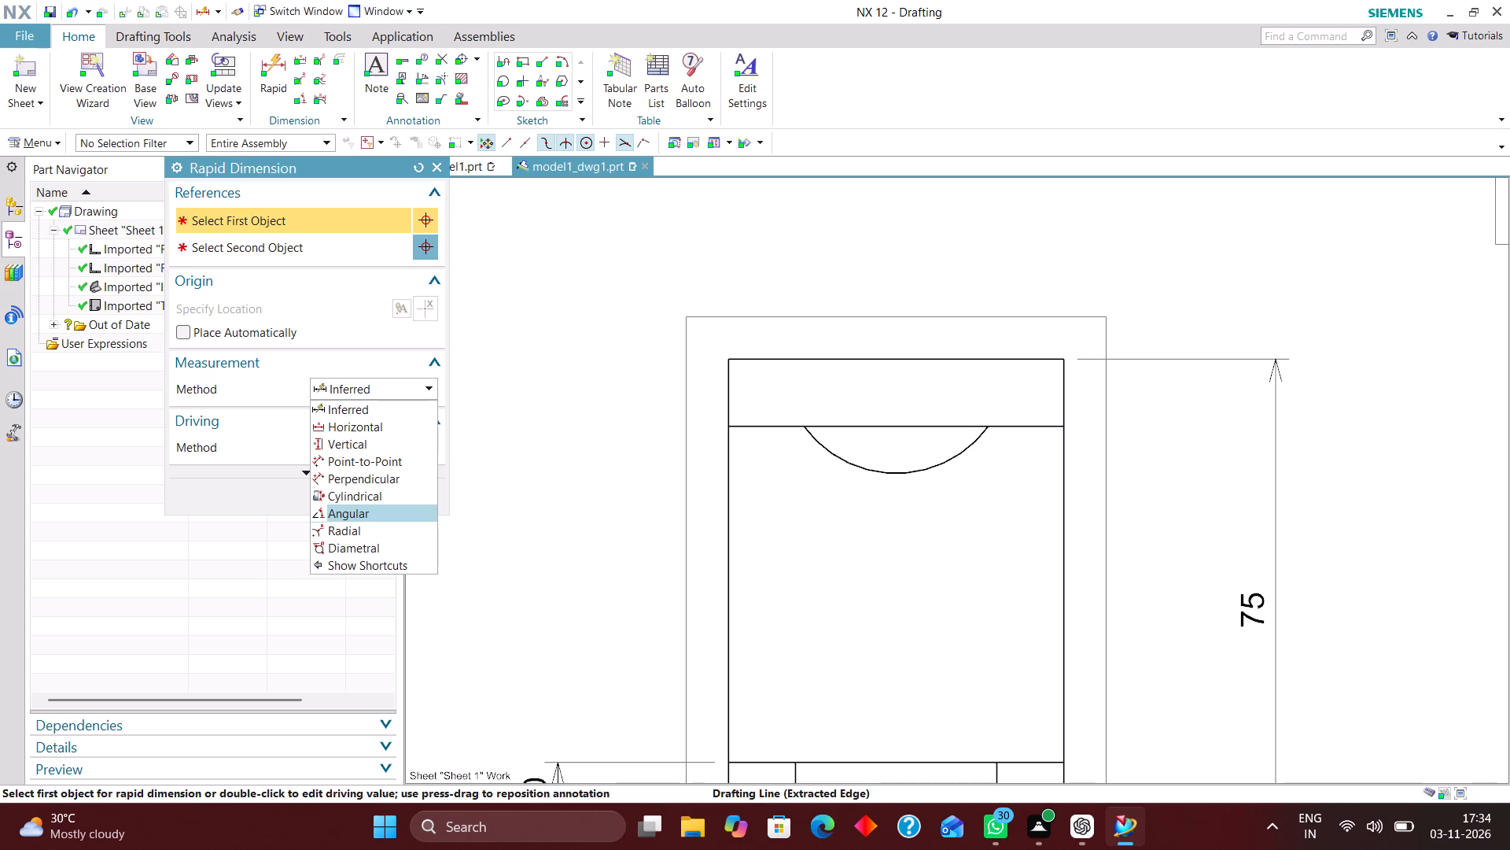
click(371, 546)
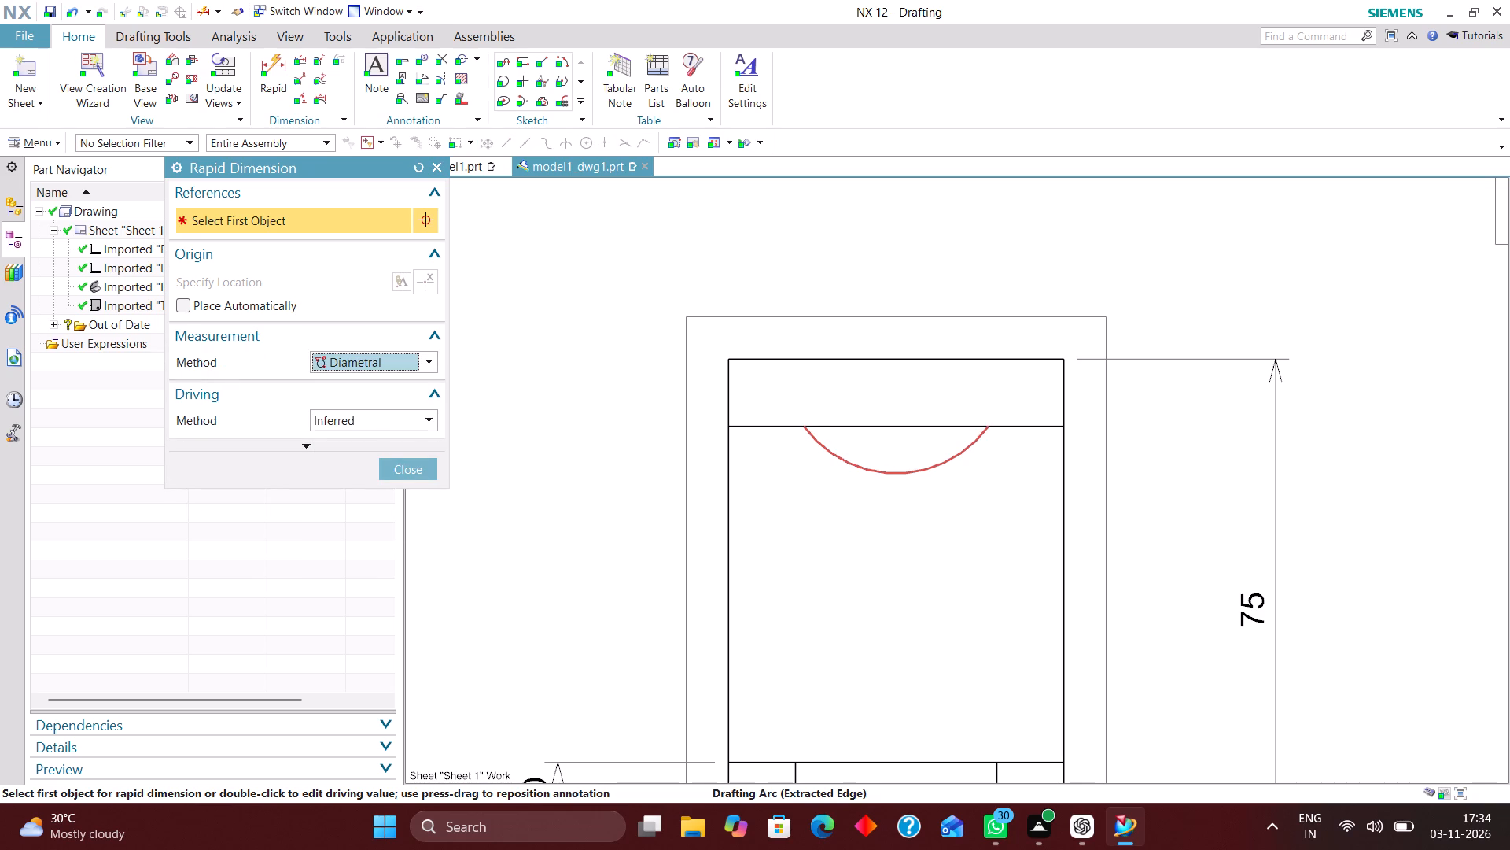
click(433, 364)
click(405, 501)
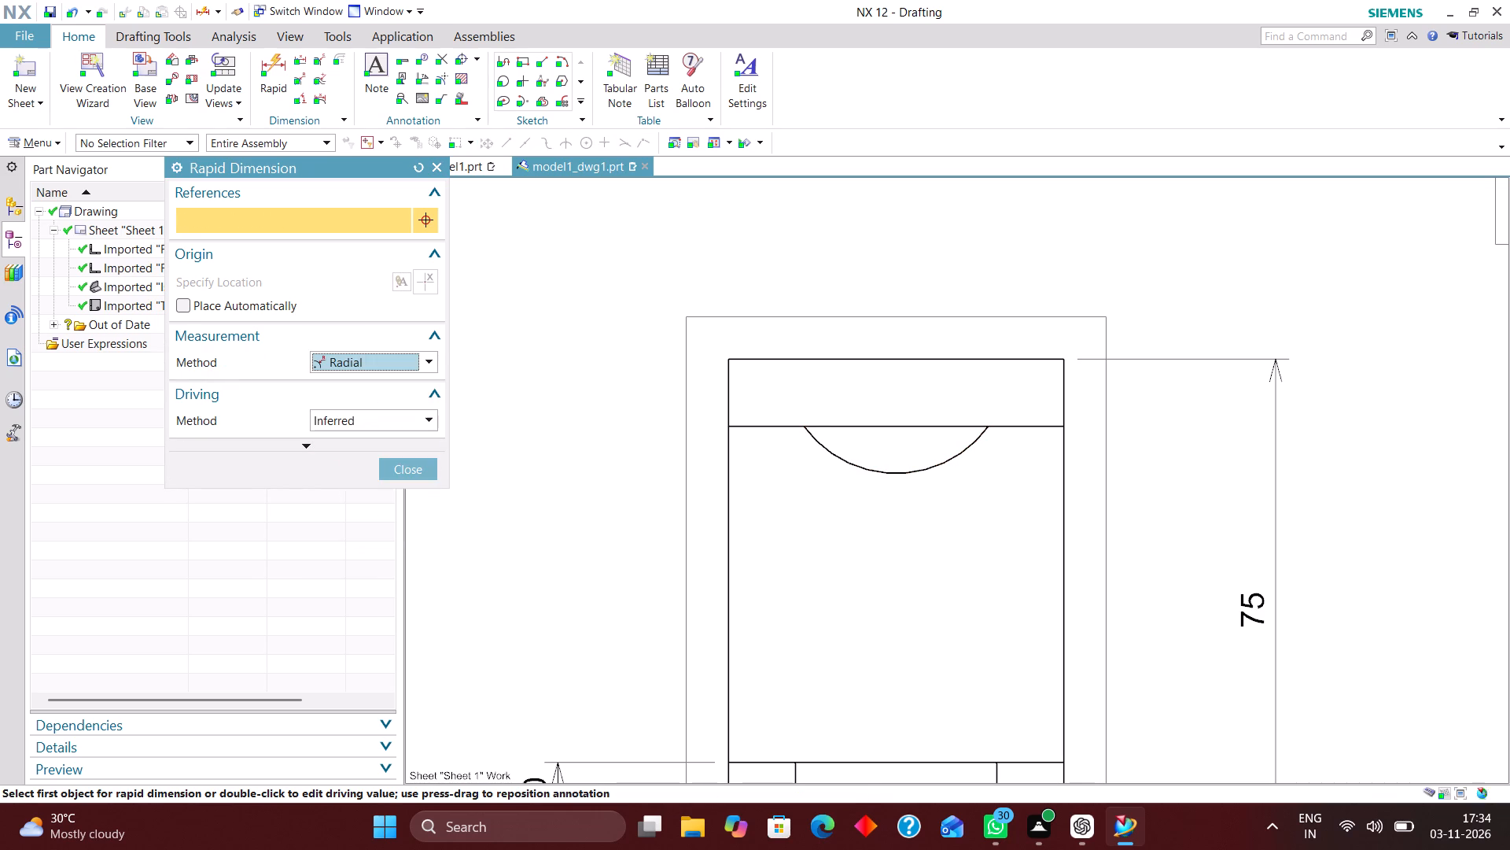
click(846, 464)
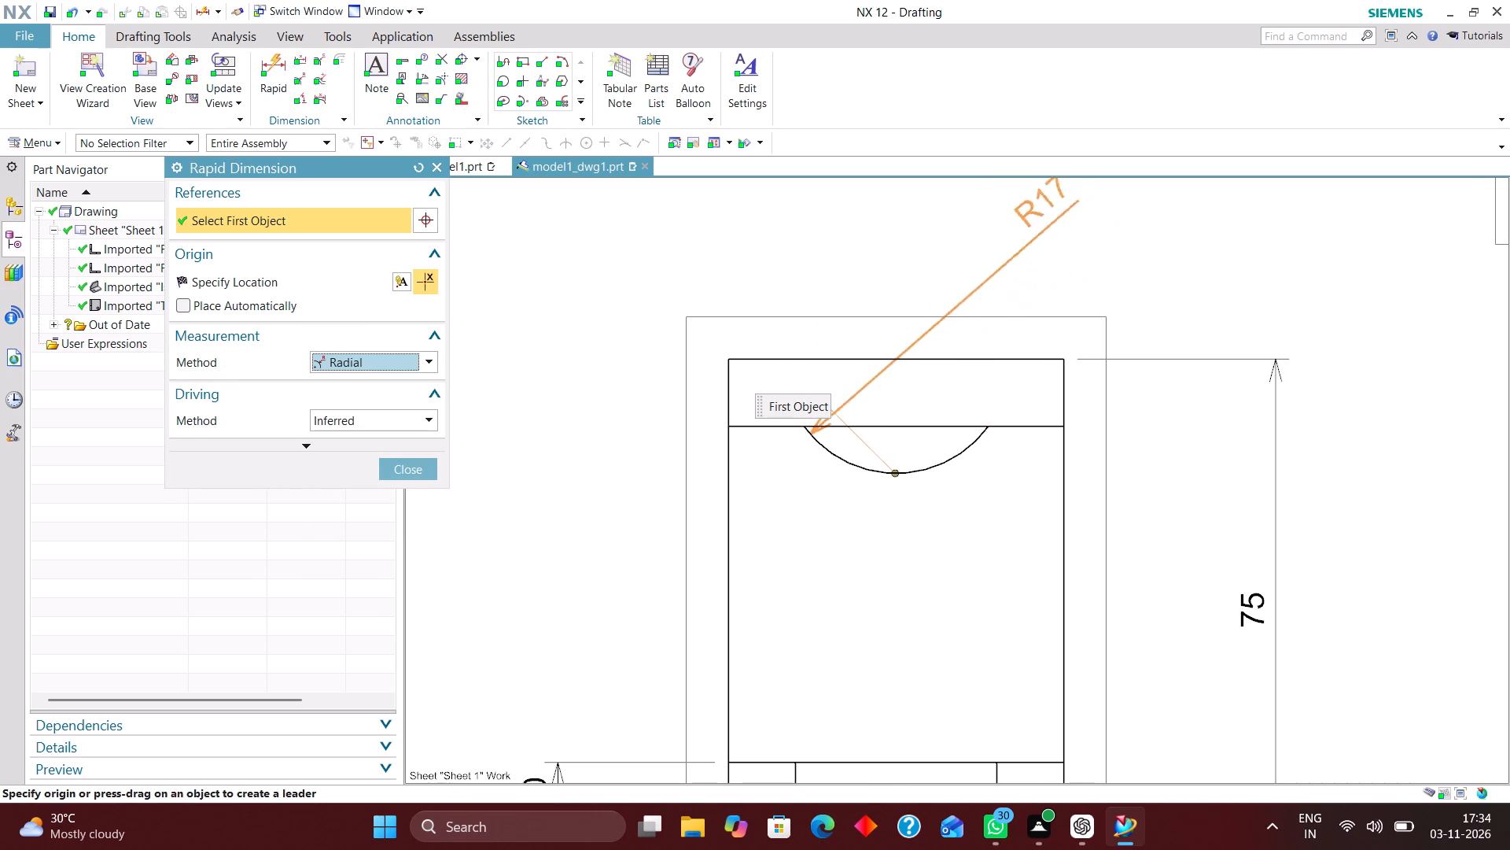
click(945, 218)
click(410, 464)
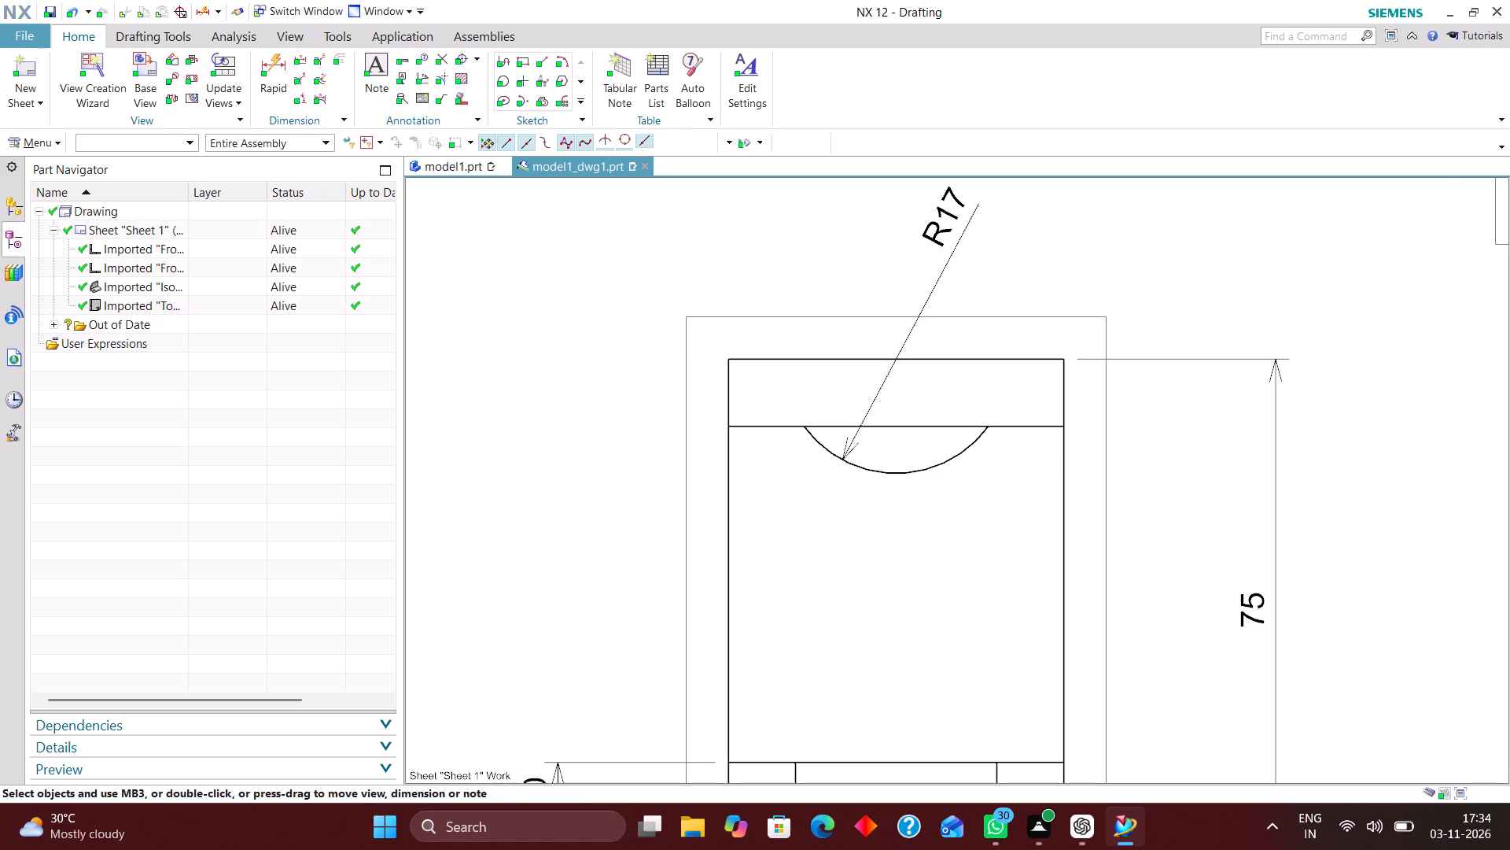
Set the arc radius dimension to Horizontal Text with Text above Stub, and shift the label sideways above the end view.
scroll(662, 564, down, 2)
double_click(846, 337)
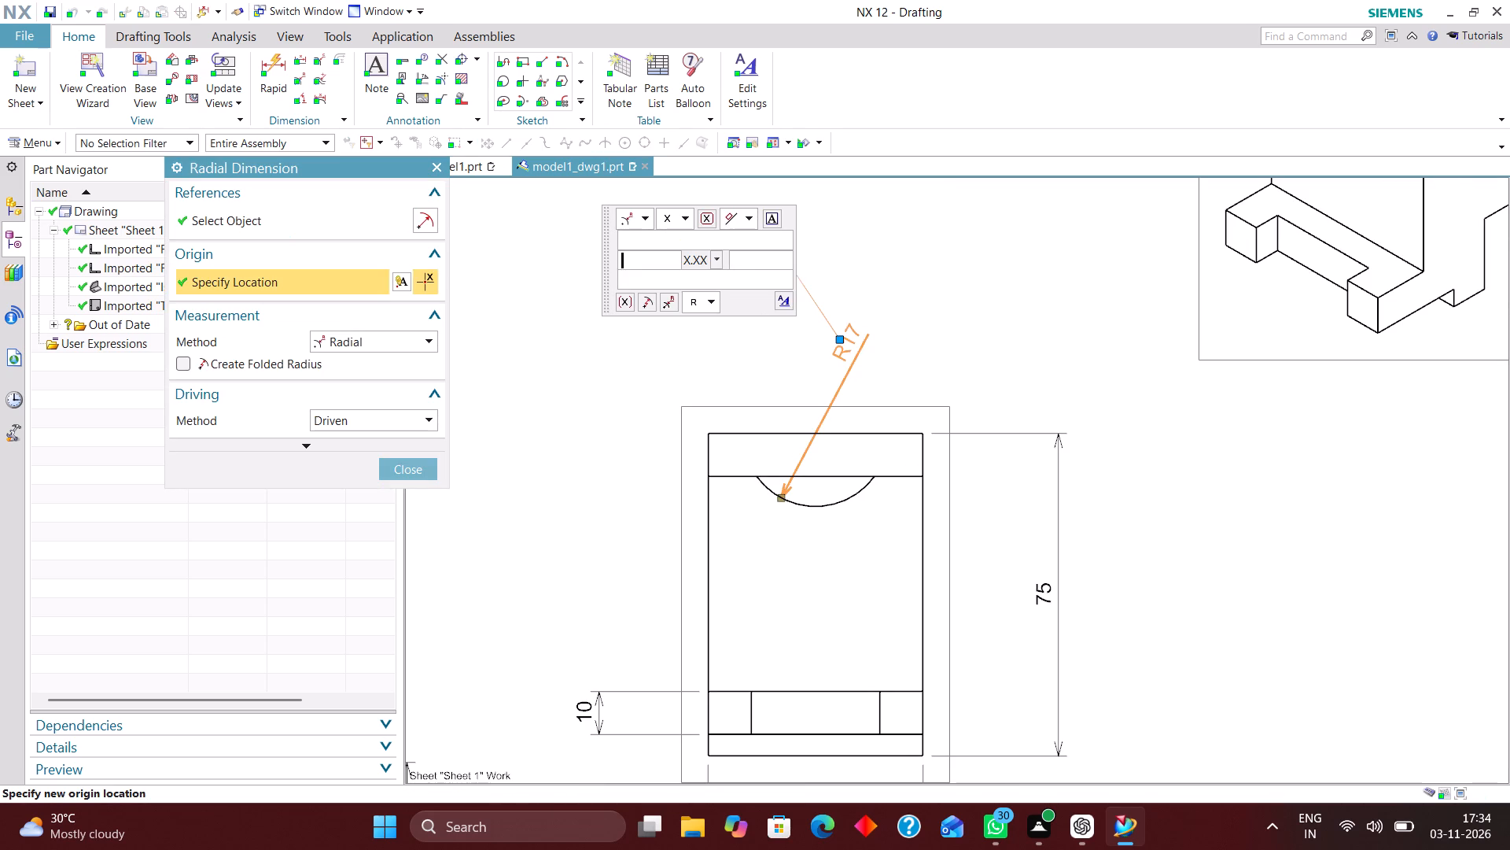
click(789, 297)
click(602, 249)
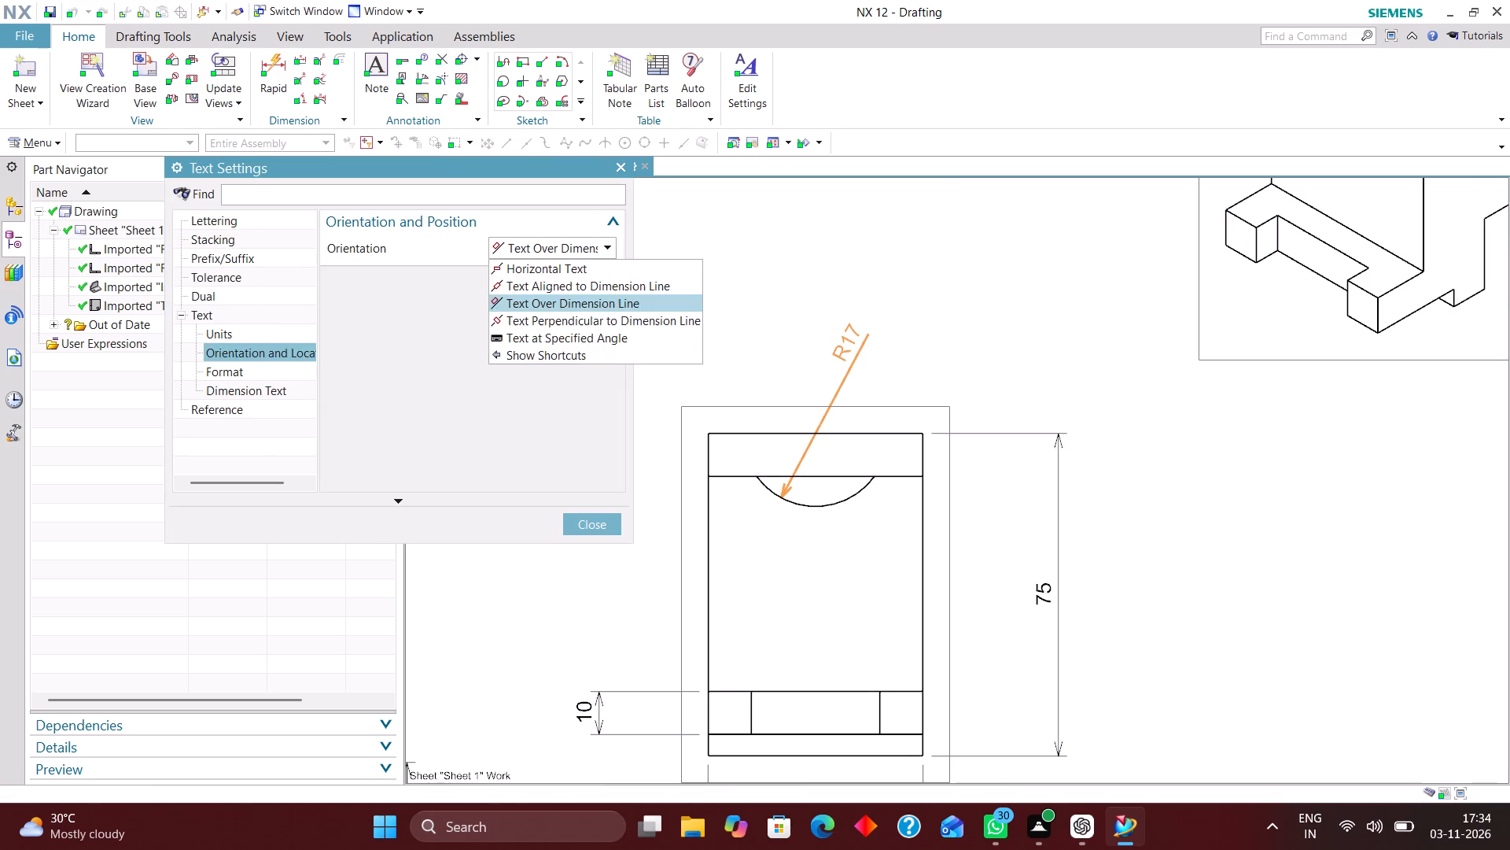
click(595, 265)
click(602, 268)
click(595, 310)
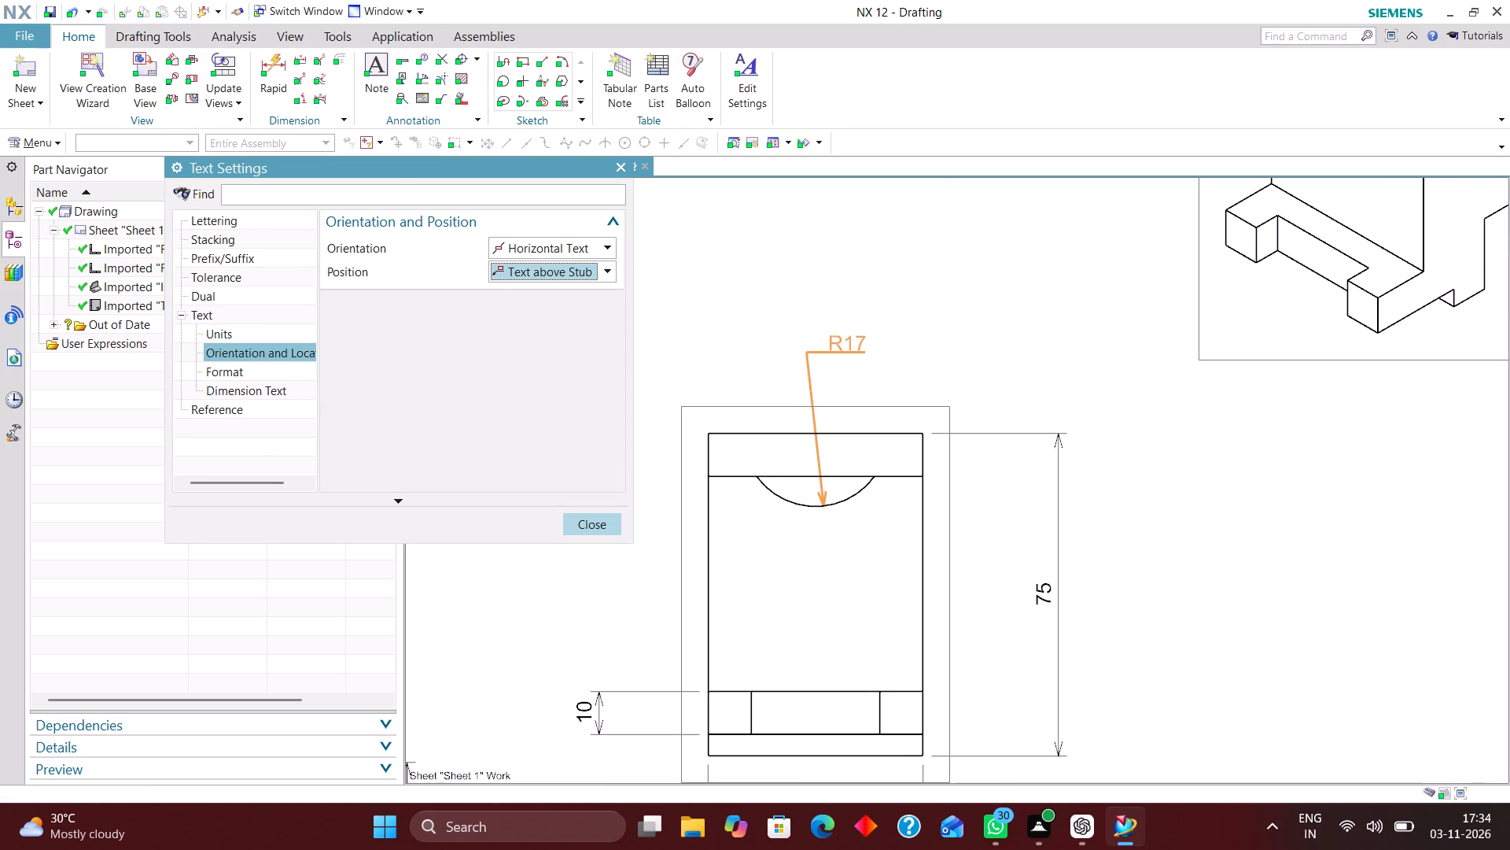
click(601, 517)
click(425, 469)
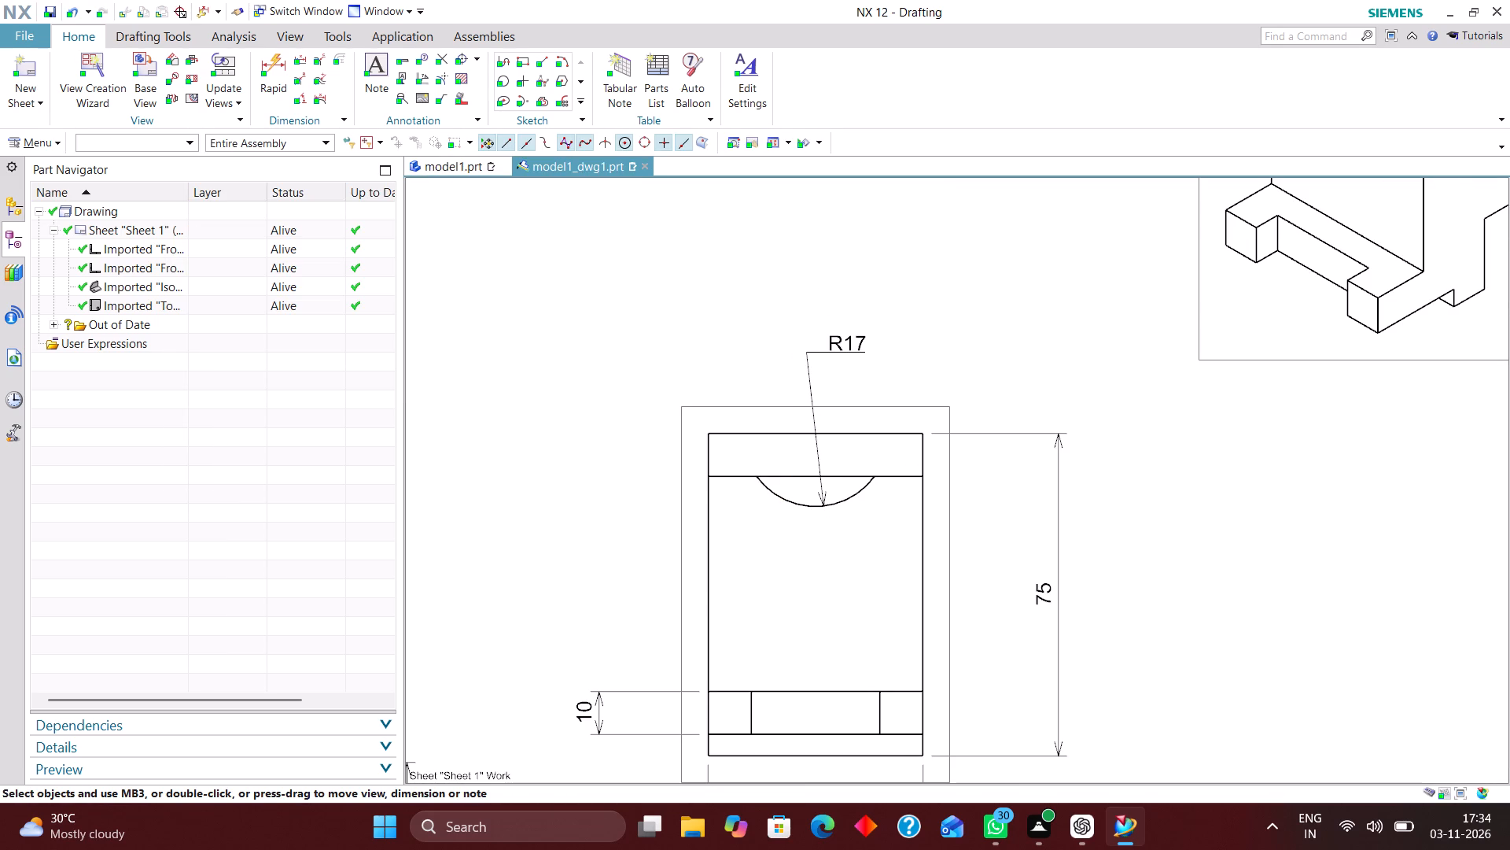
drag(845, 337, 900, 326)
Dimension the width between the two inner vertical edges at the base with the Inferred method, placed just above the overall width dimension.
scroll(633, 527, down, 2)
scroll(713, 711, up, 2)
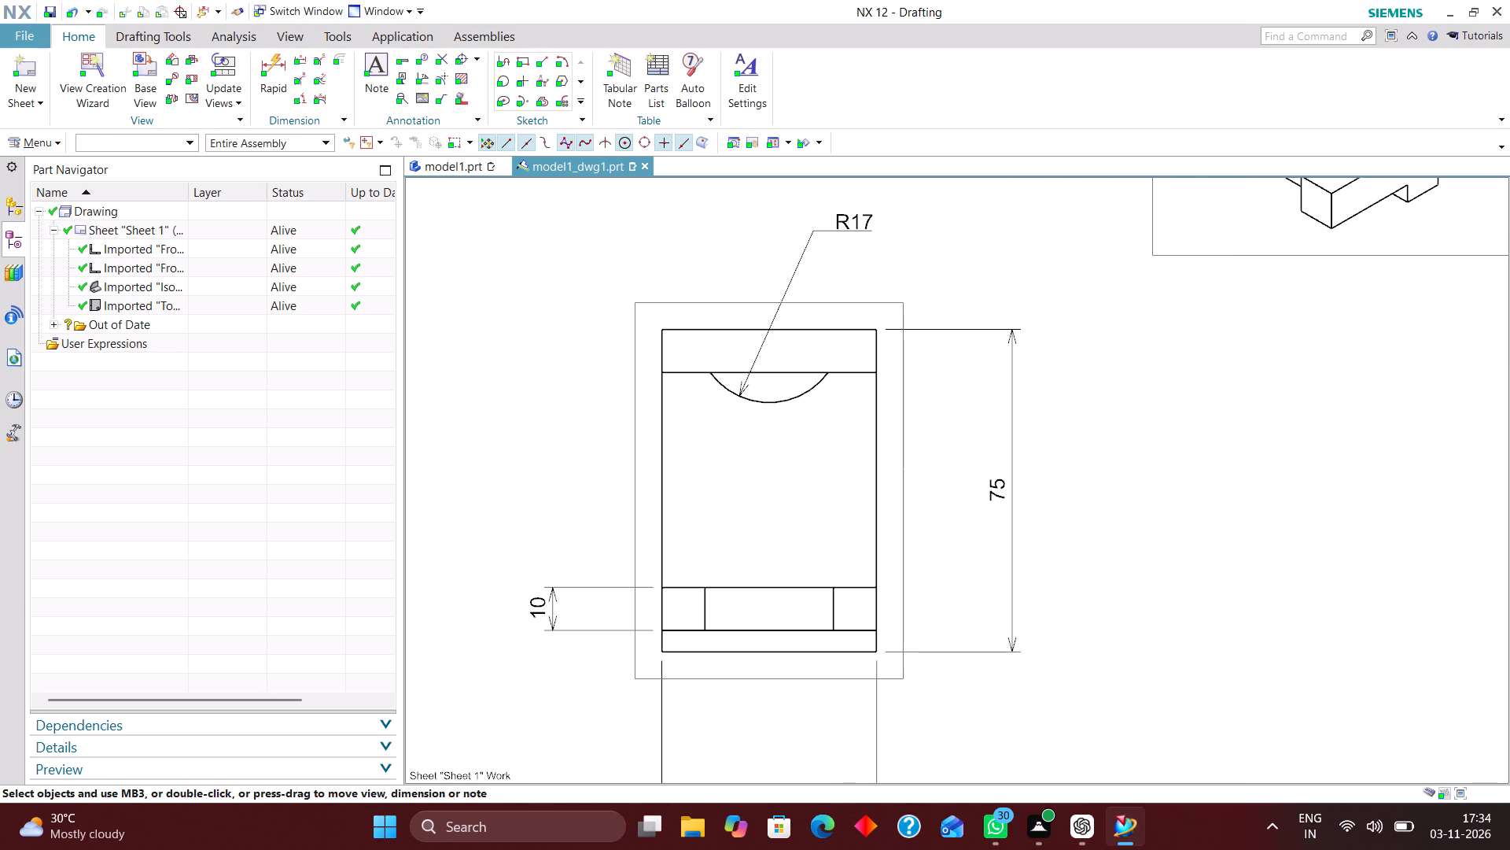
click(276, 57)
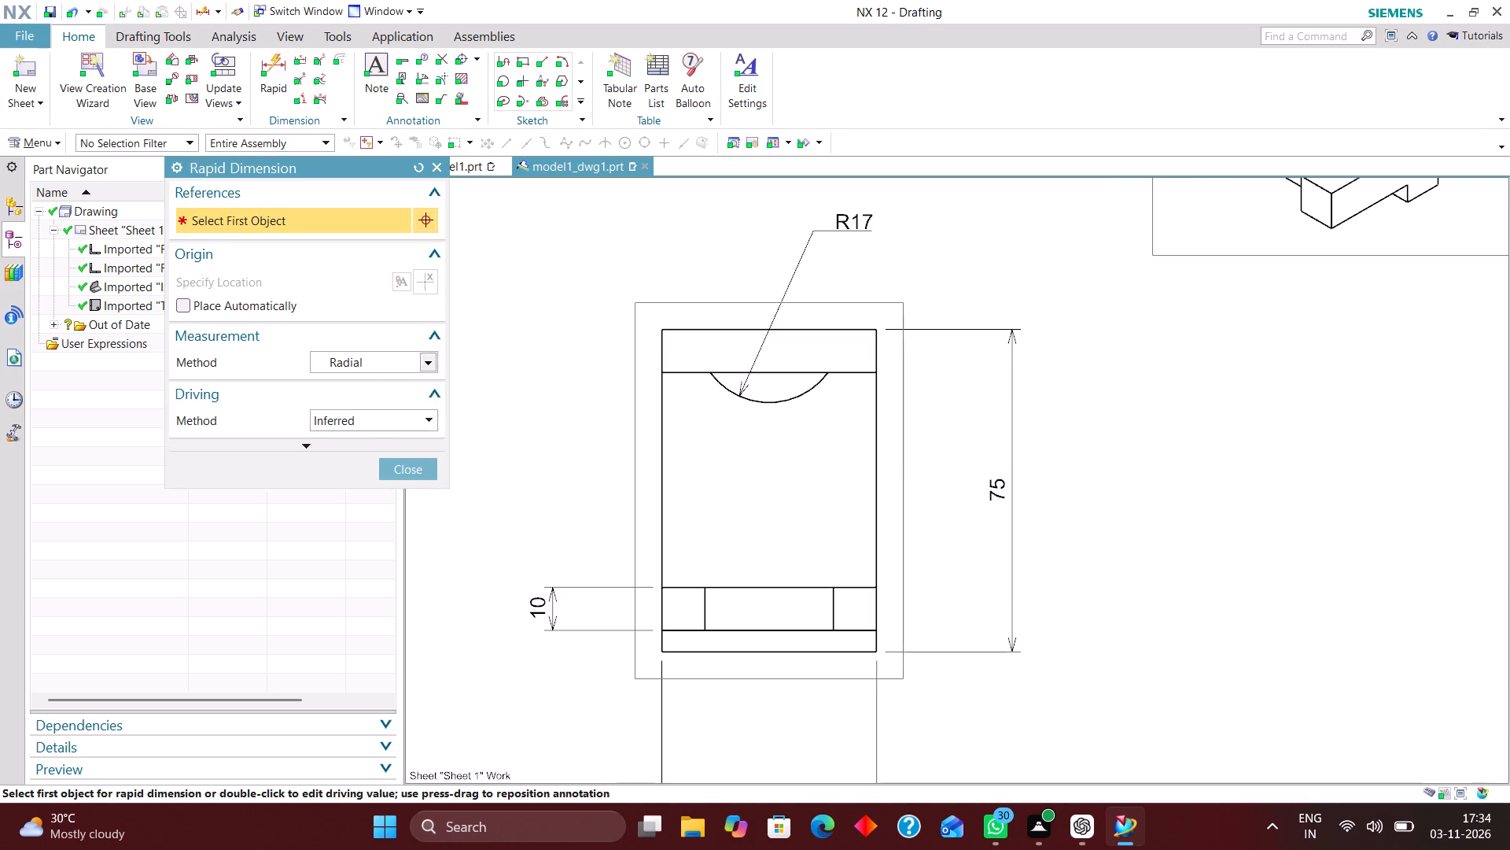
click(406, 363)
click(398, 386)
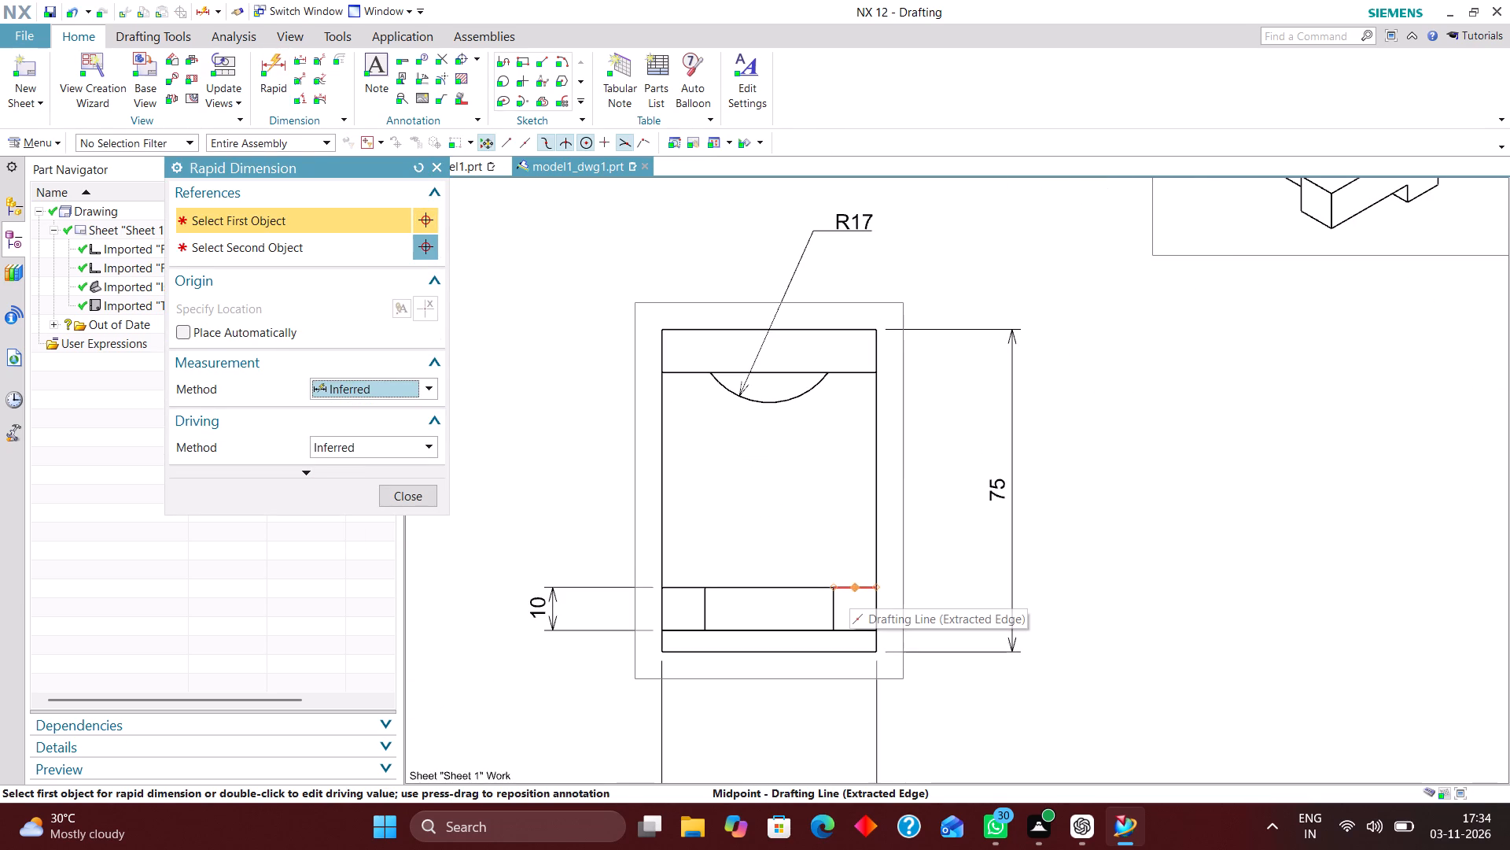
scroll(704, 634, up, 4)
click(705, 623)
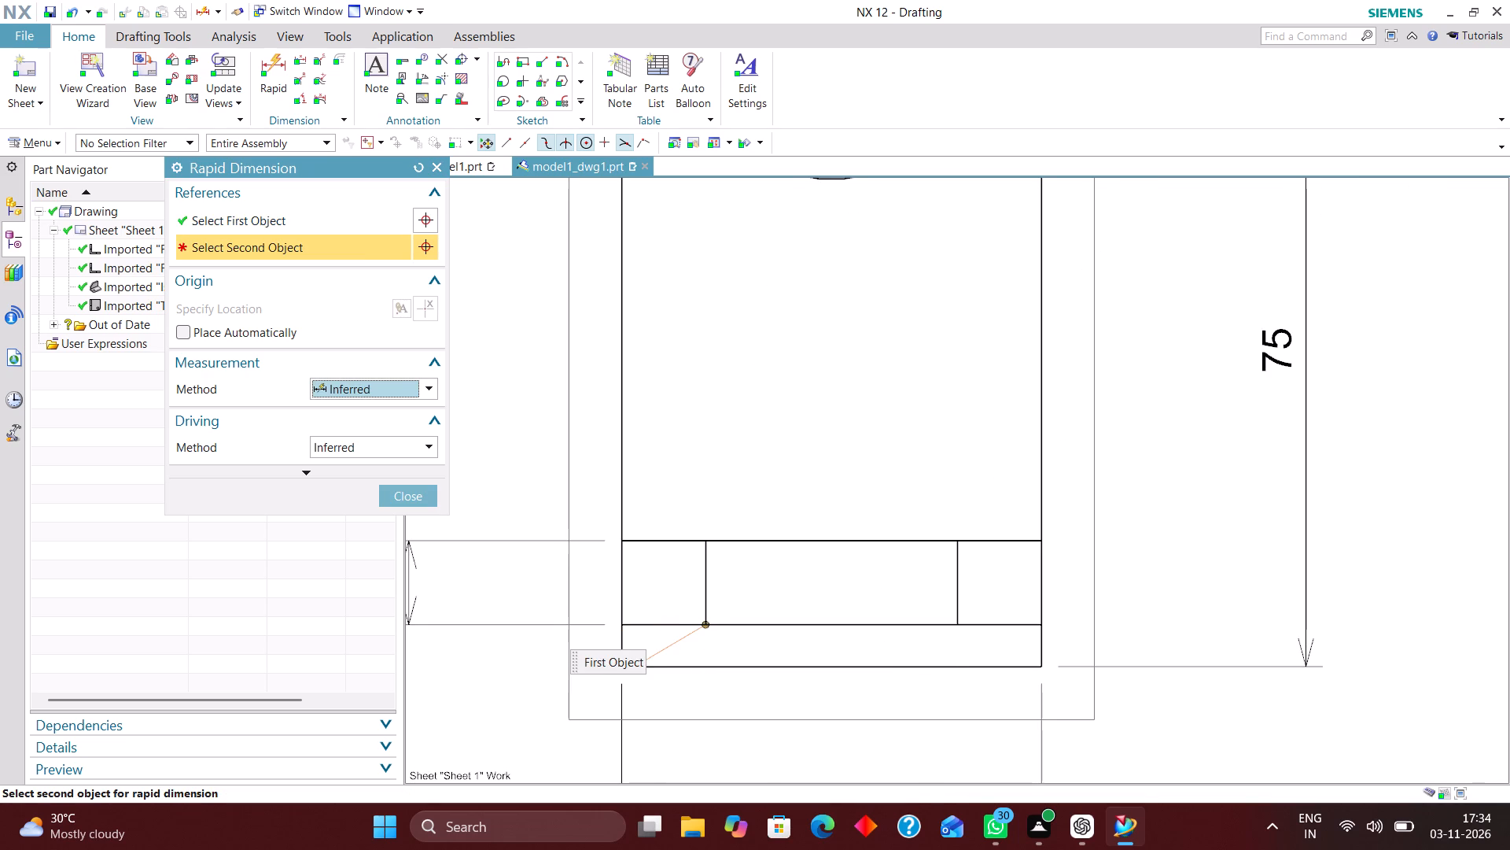
click(956, 623)
scroll(904, 550, down, 2)
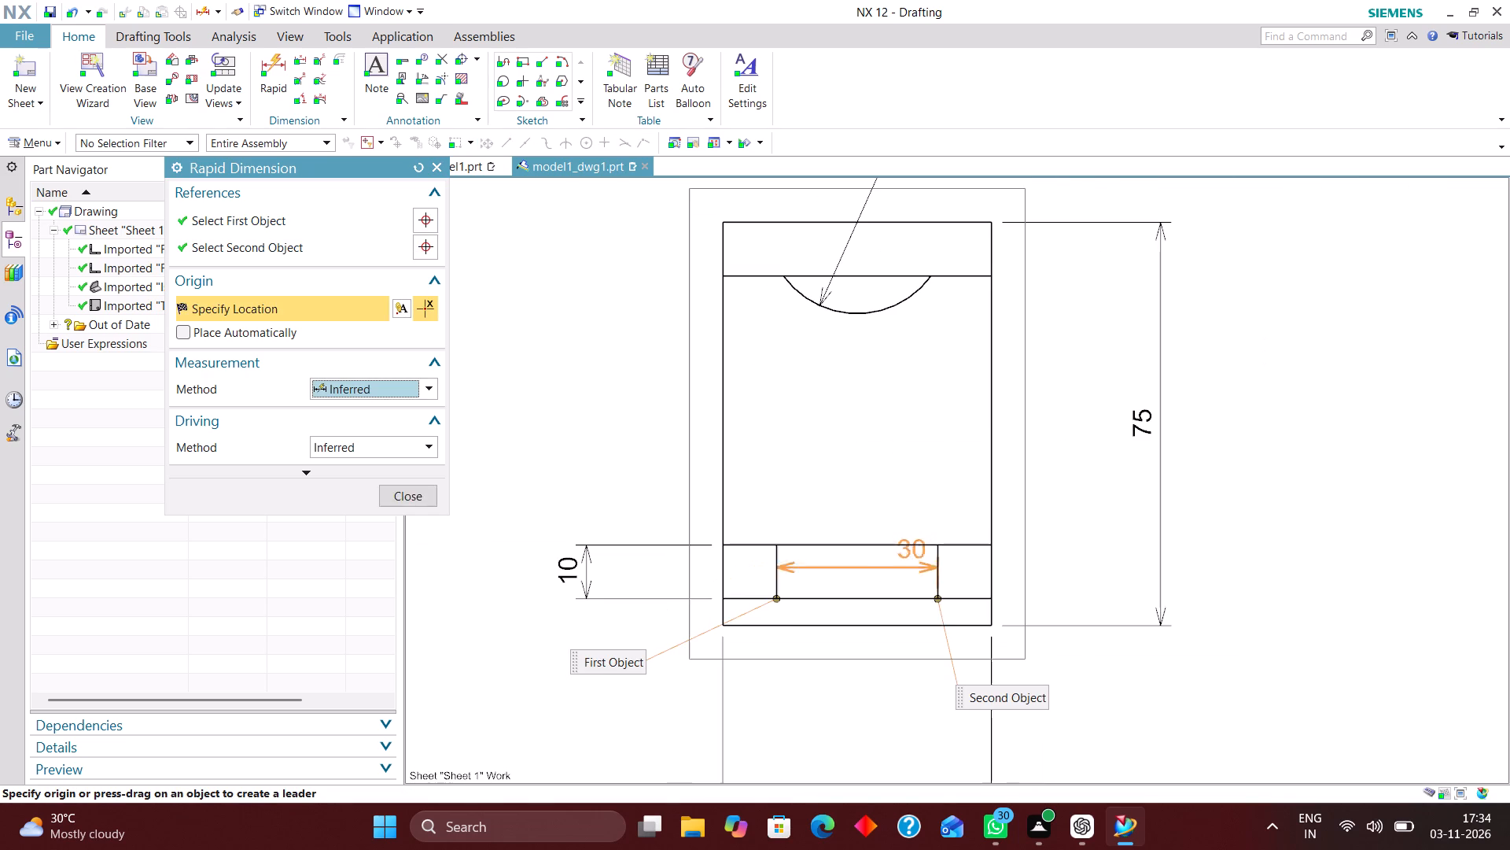
click(860, 715)
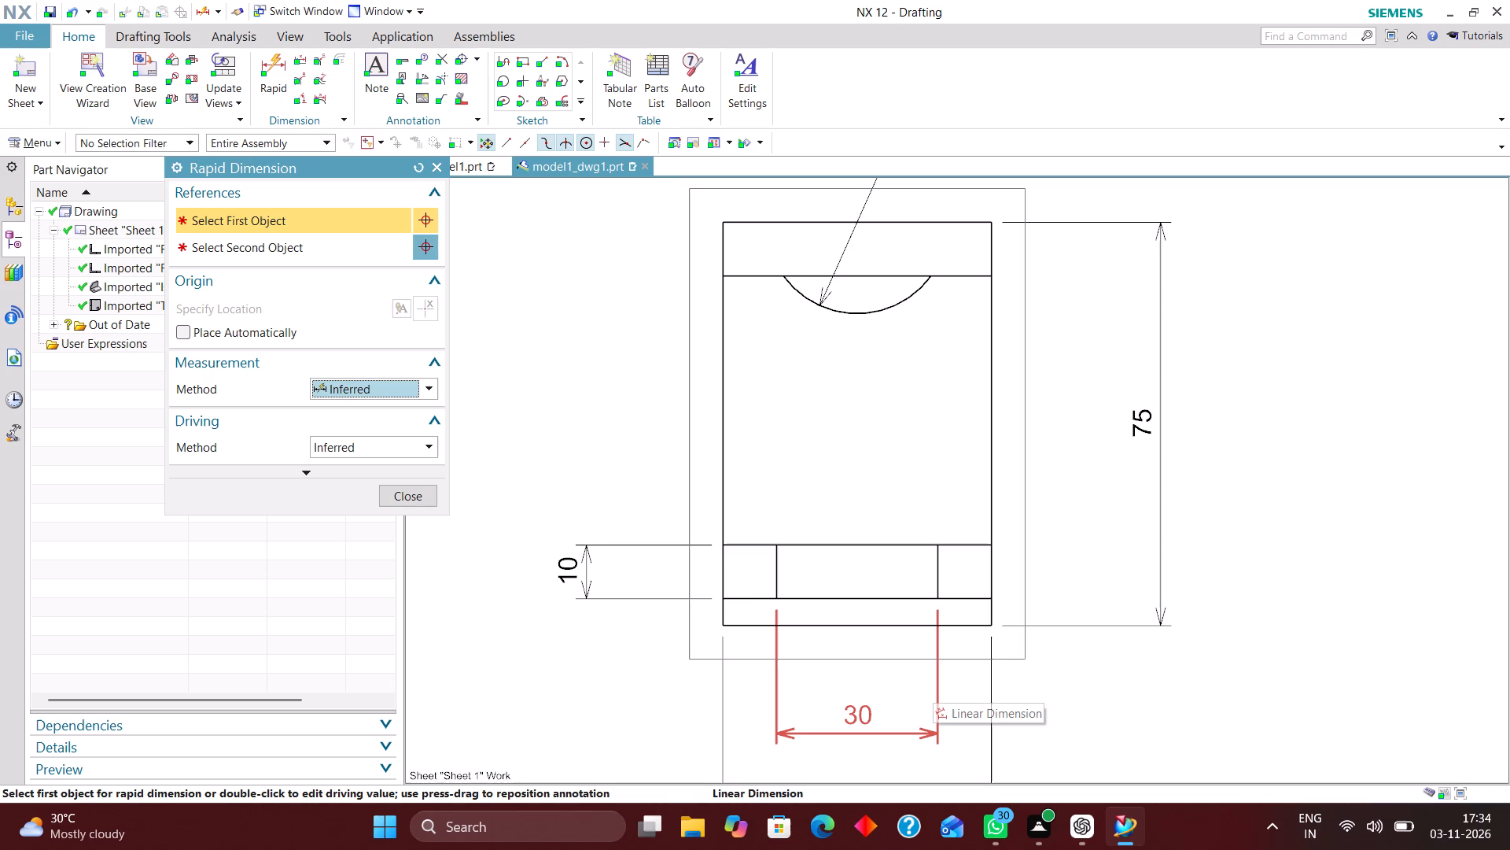
click(410, 490)
Move the overall height dimension of the end view closer to the outline.
scroll(842, 597, down, 4)
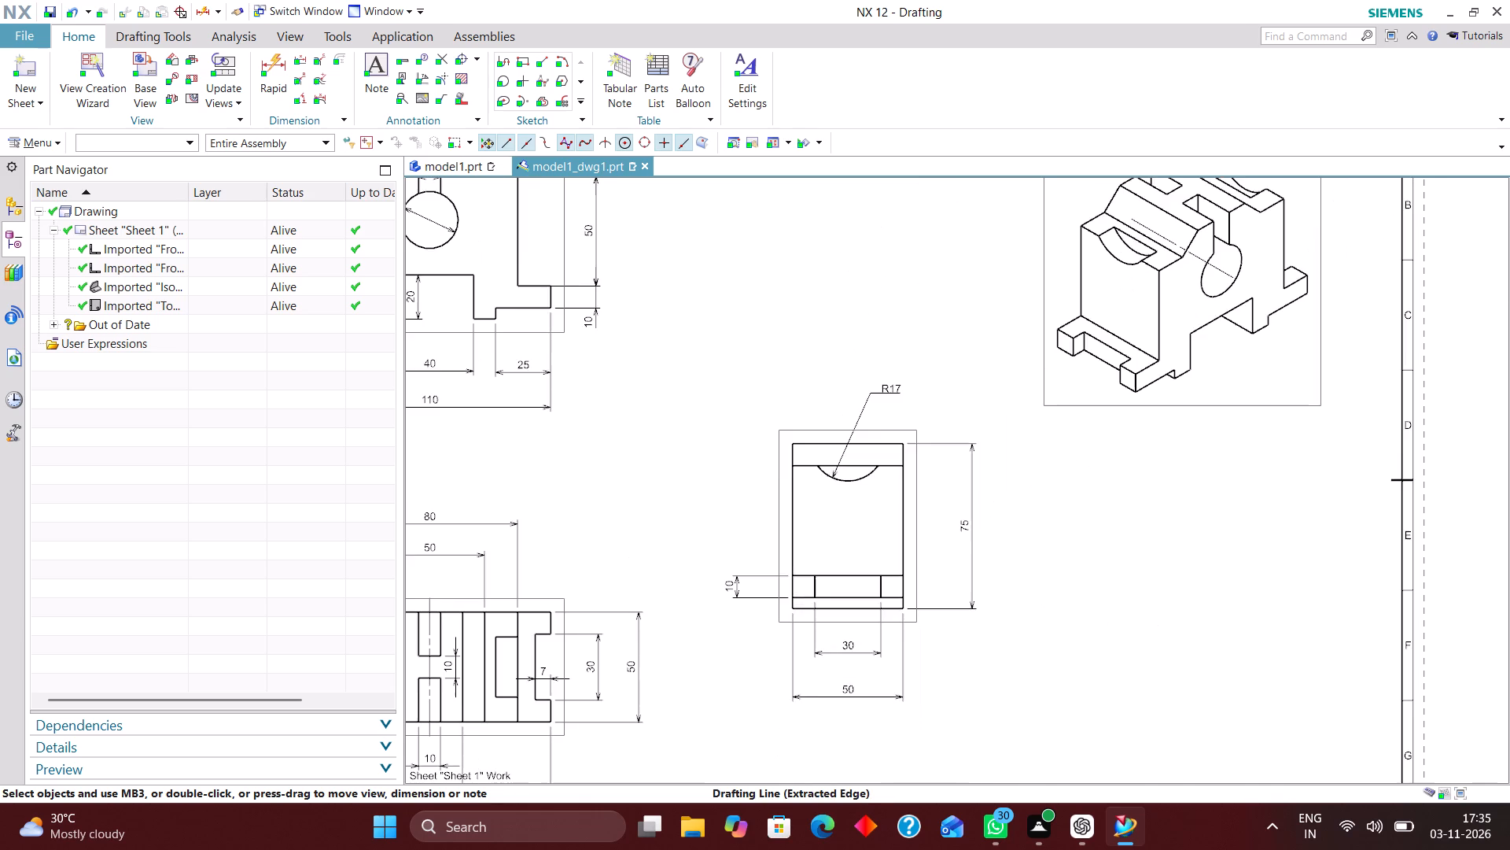
scroll(906, 626, down, 1)
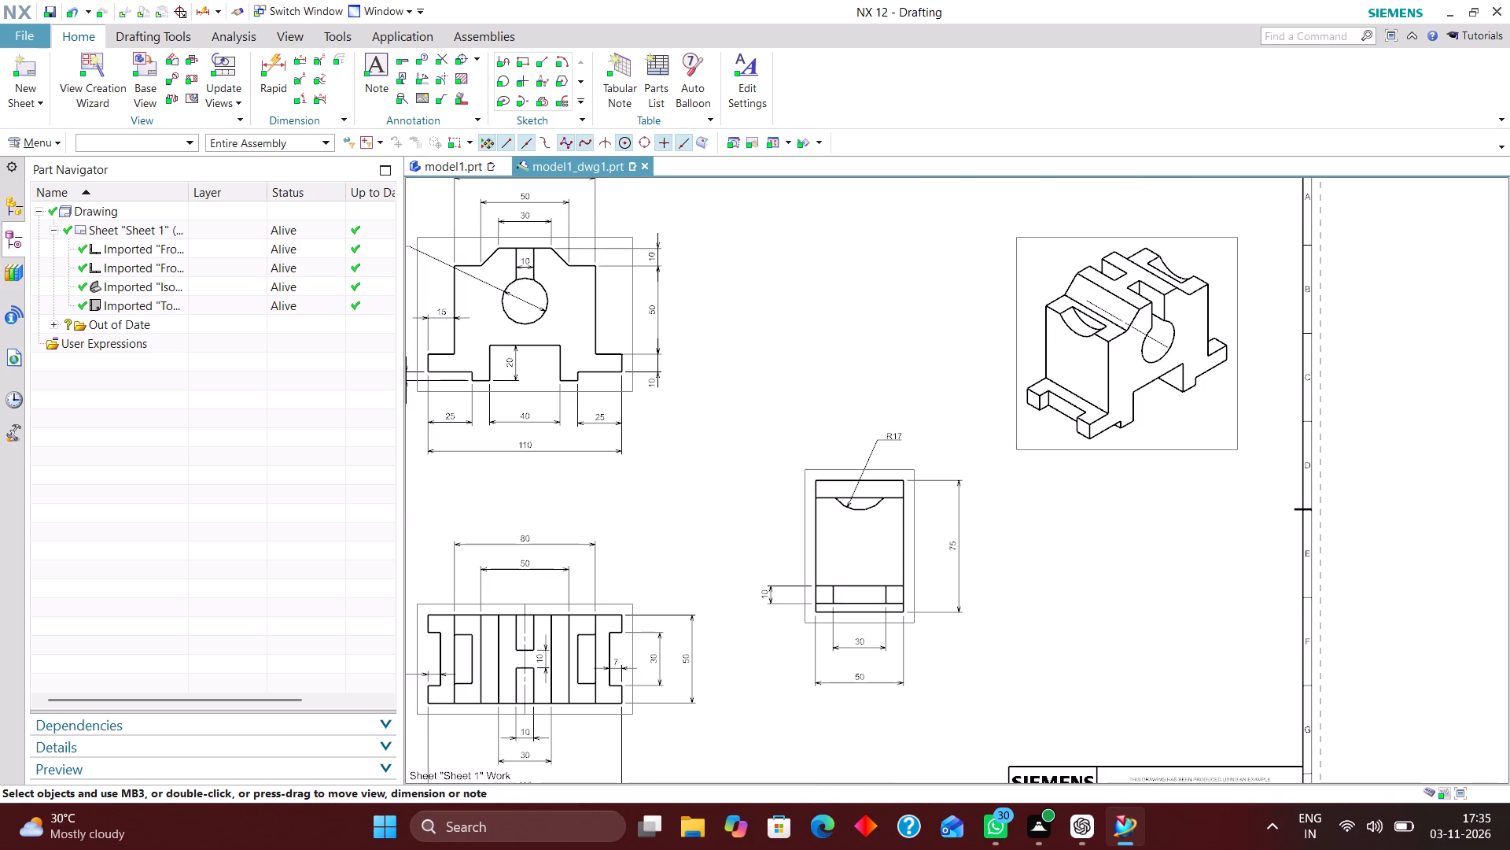
right_drag(1124, 528, 1007, 660)
scroll(1092, 504, up, 3)
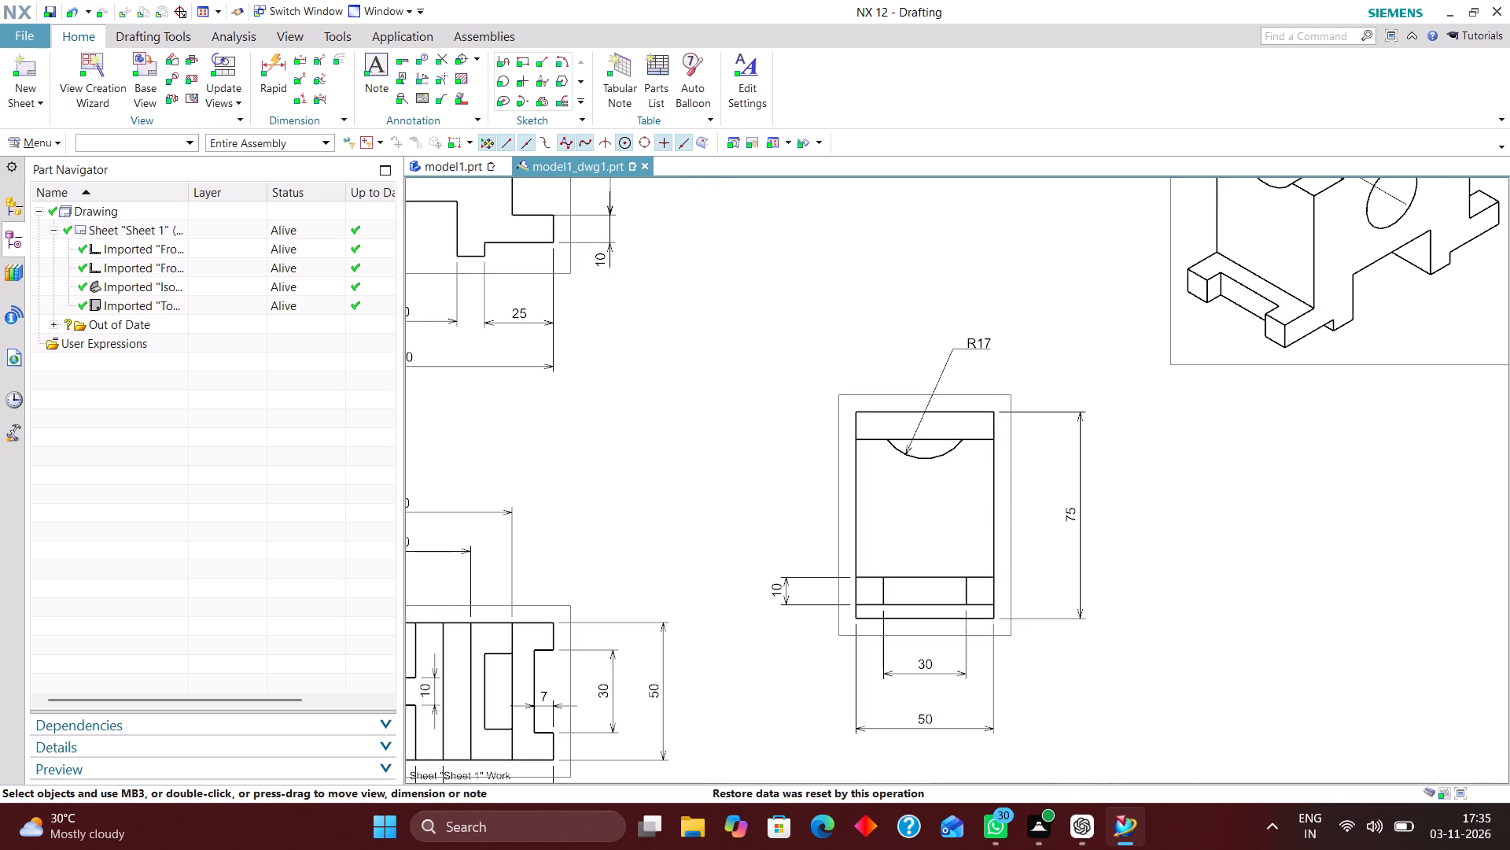
drag(1082, 513, 1046, 502)
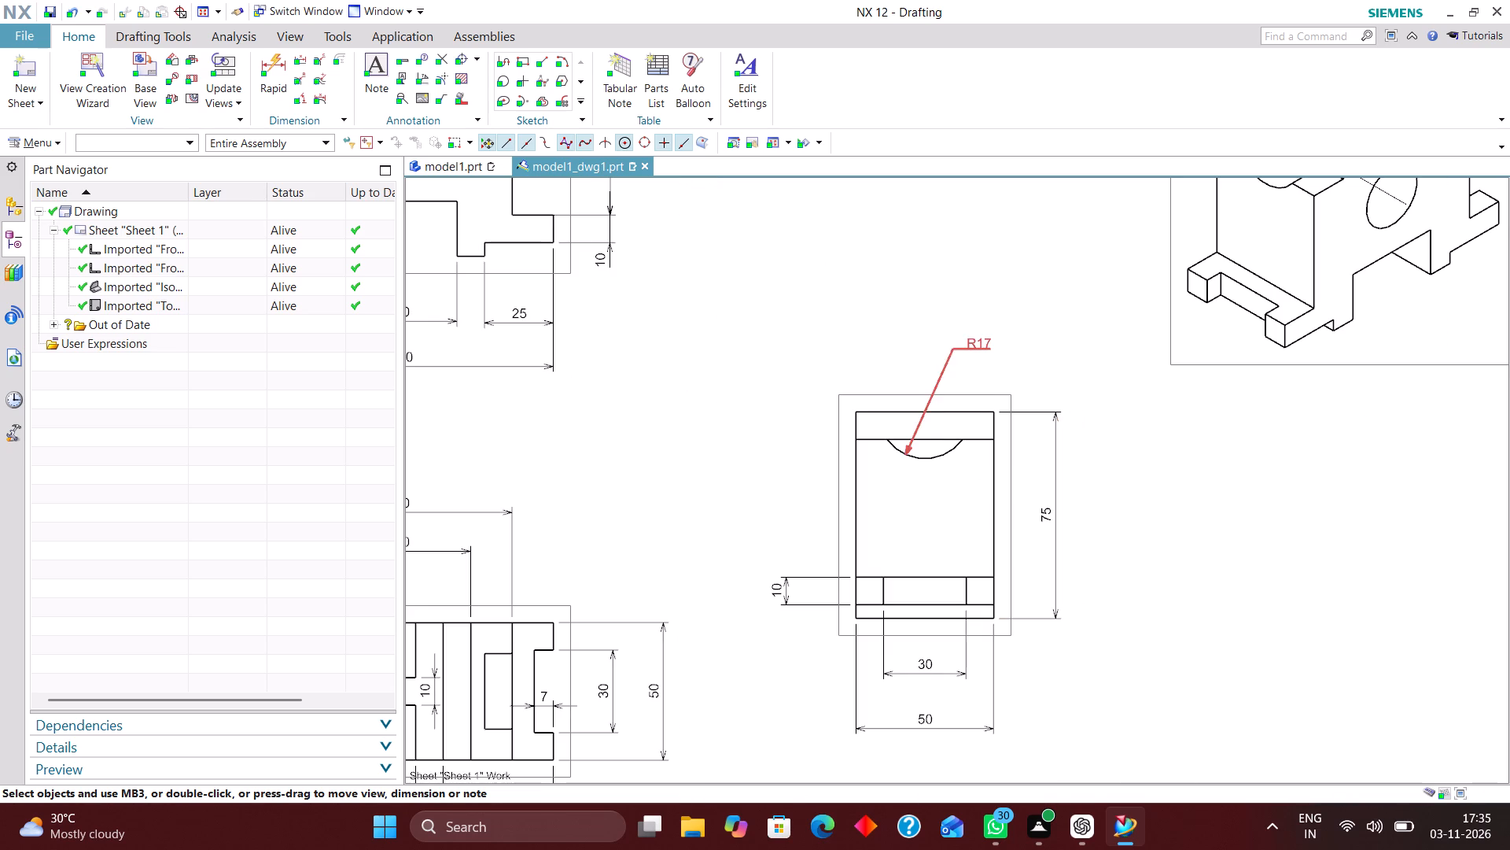
Reposition the arc's radius dimension higher above the end view with a steeper leader.
drag(959, 333, 1003, 334)
drag(982, 340, 998, 342)
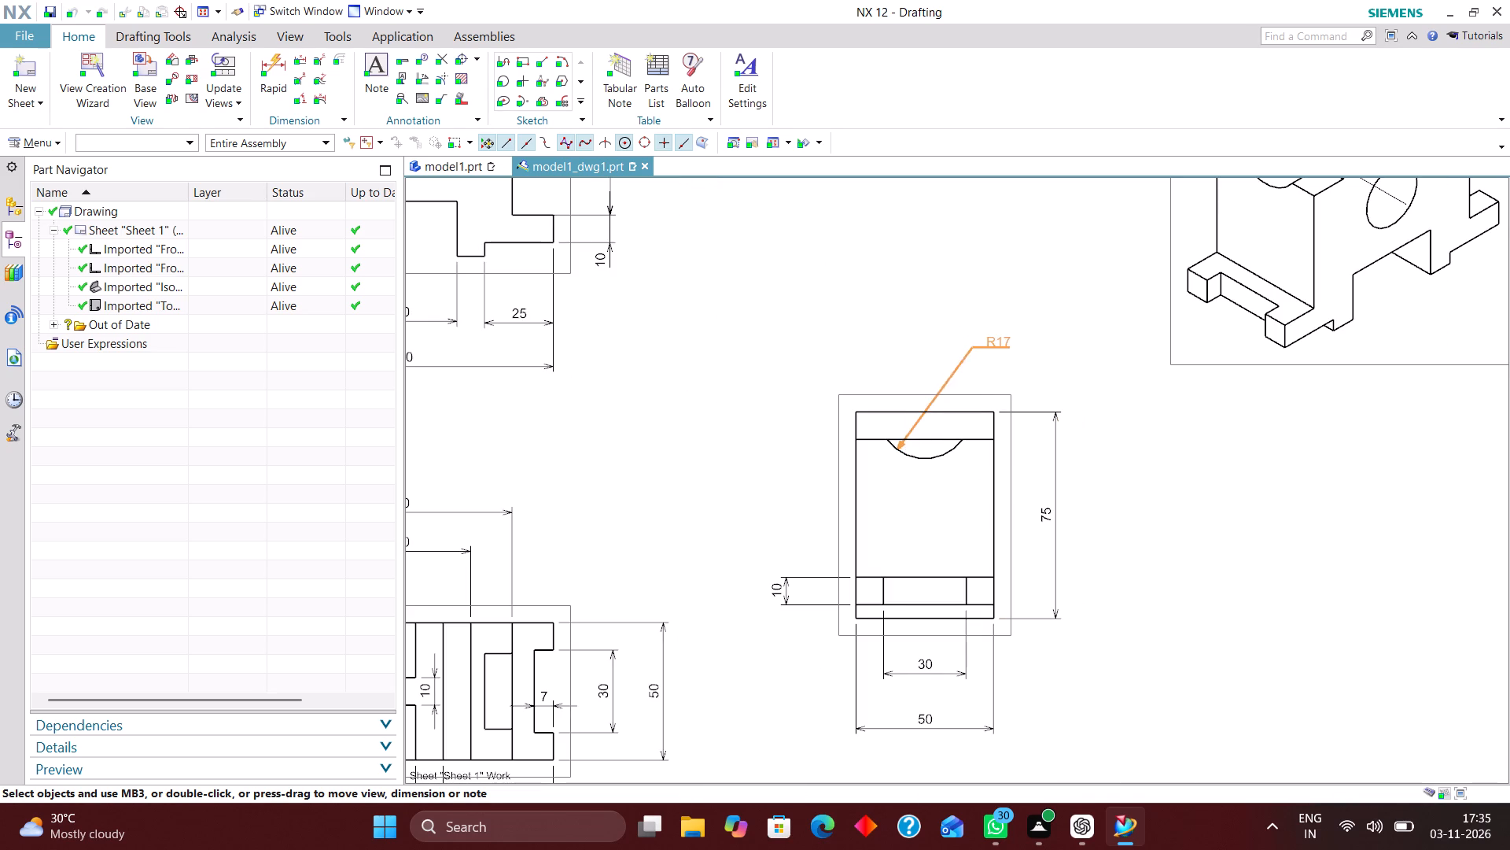
drag(998, 342, 970, 320)
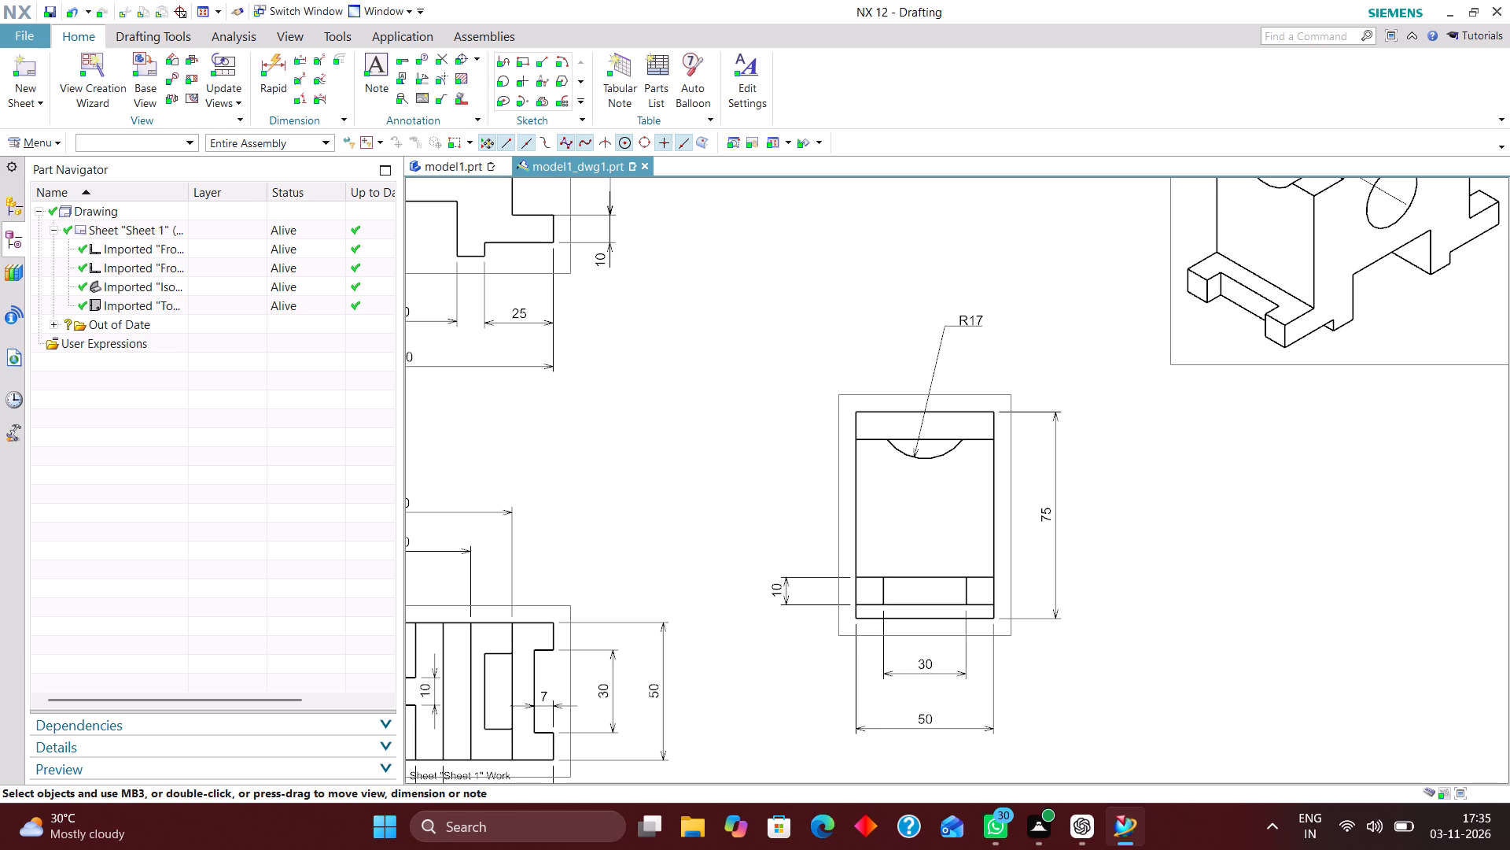
Set the arrows of the end view's base band height dimension to Out and close the dimension editor.
scroll(773, 567, down, 2)
scroll(907, 608, up, 5)
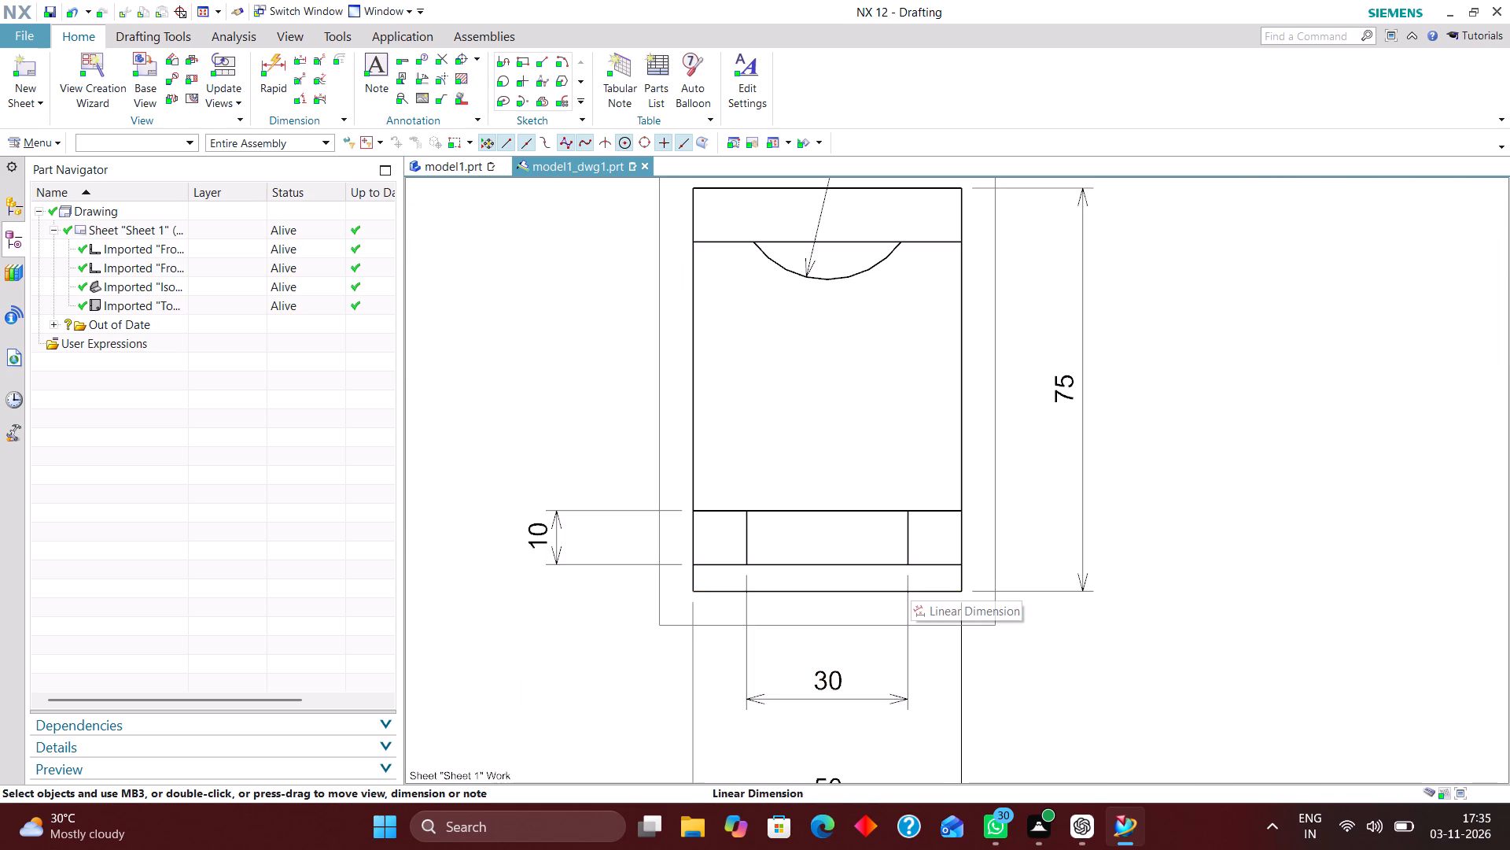
scroll(862, 588, down, 3)
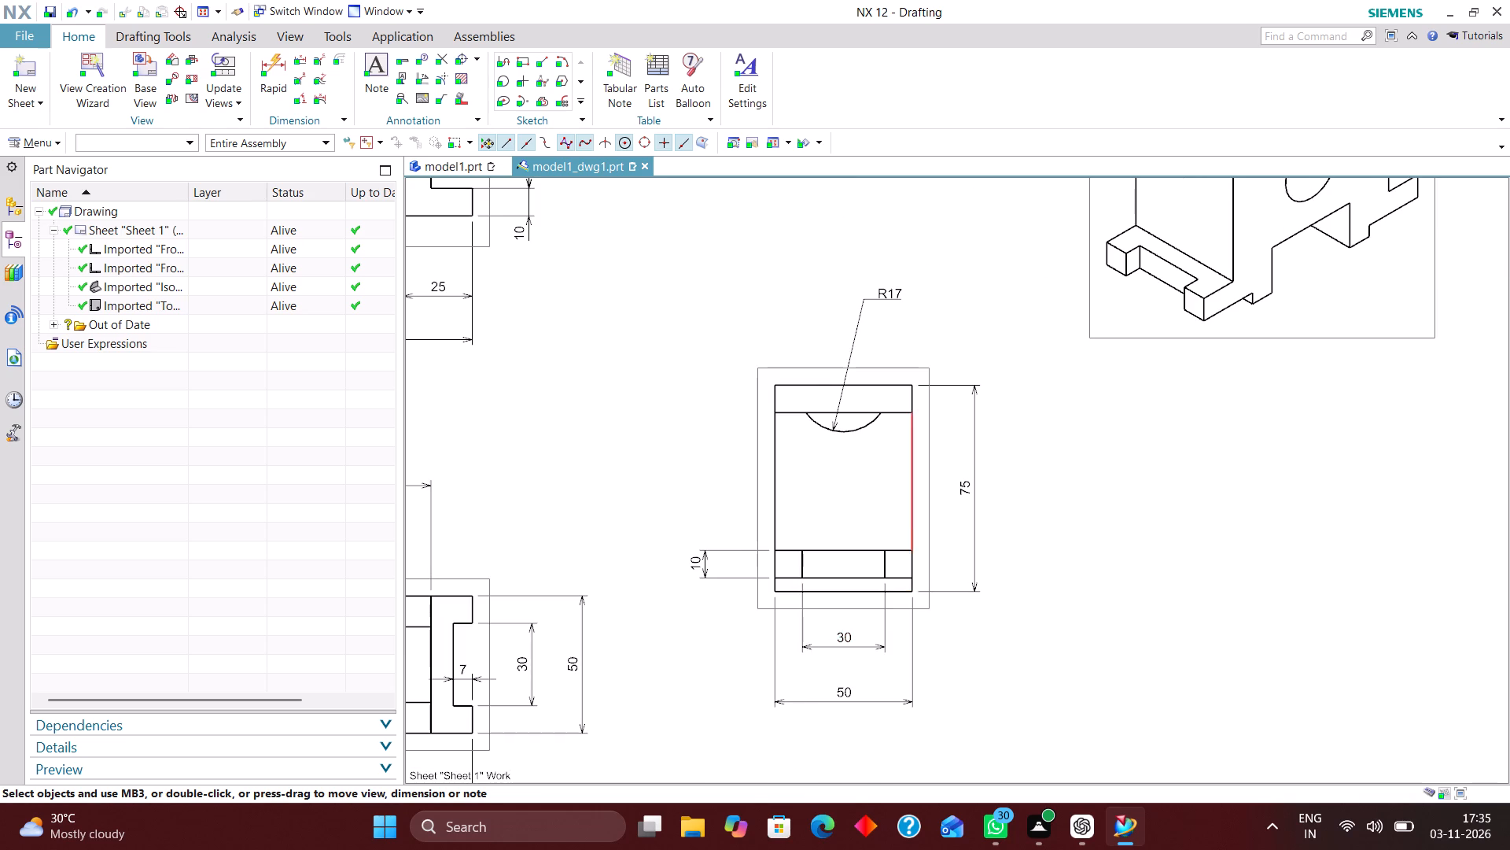
scroll(912, 549, up, 2)
scroll(847, 628, down, 2)
scroll(697, 582, up, 3)
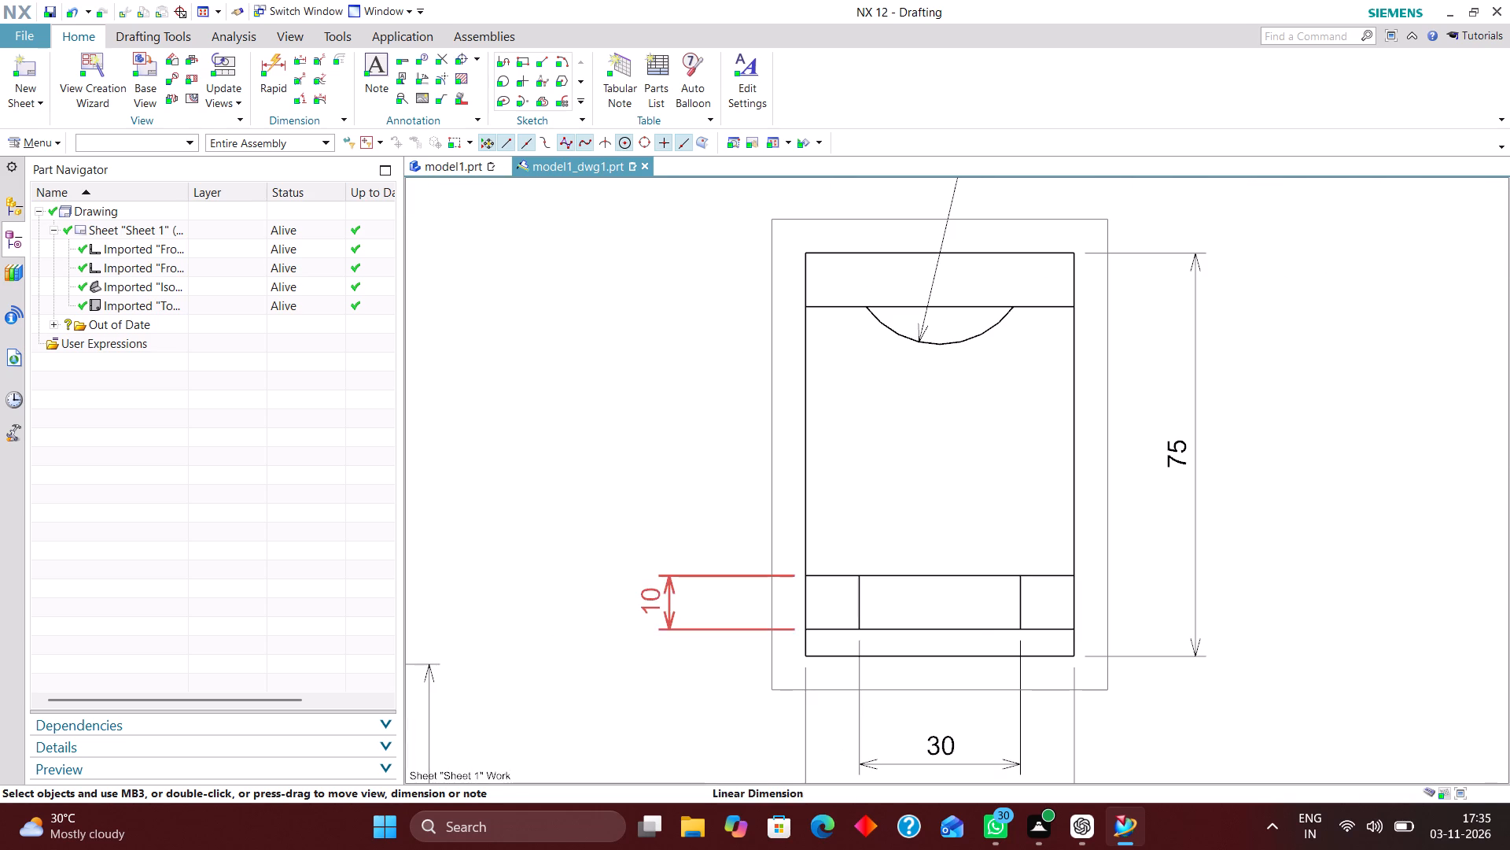
double_click(663, 608)
click(672, 575)
click(557, 604)
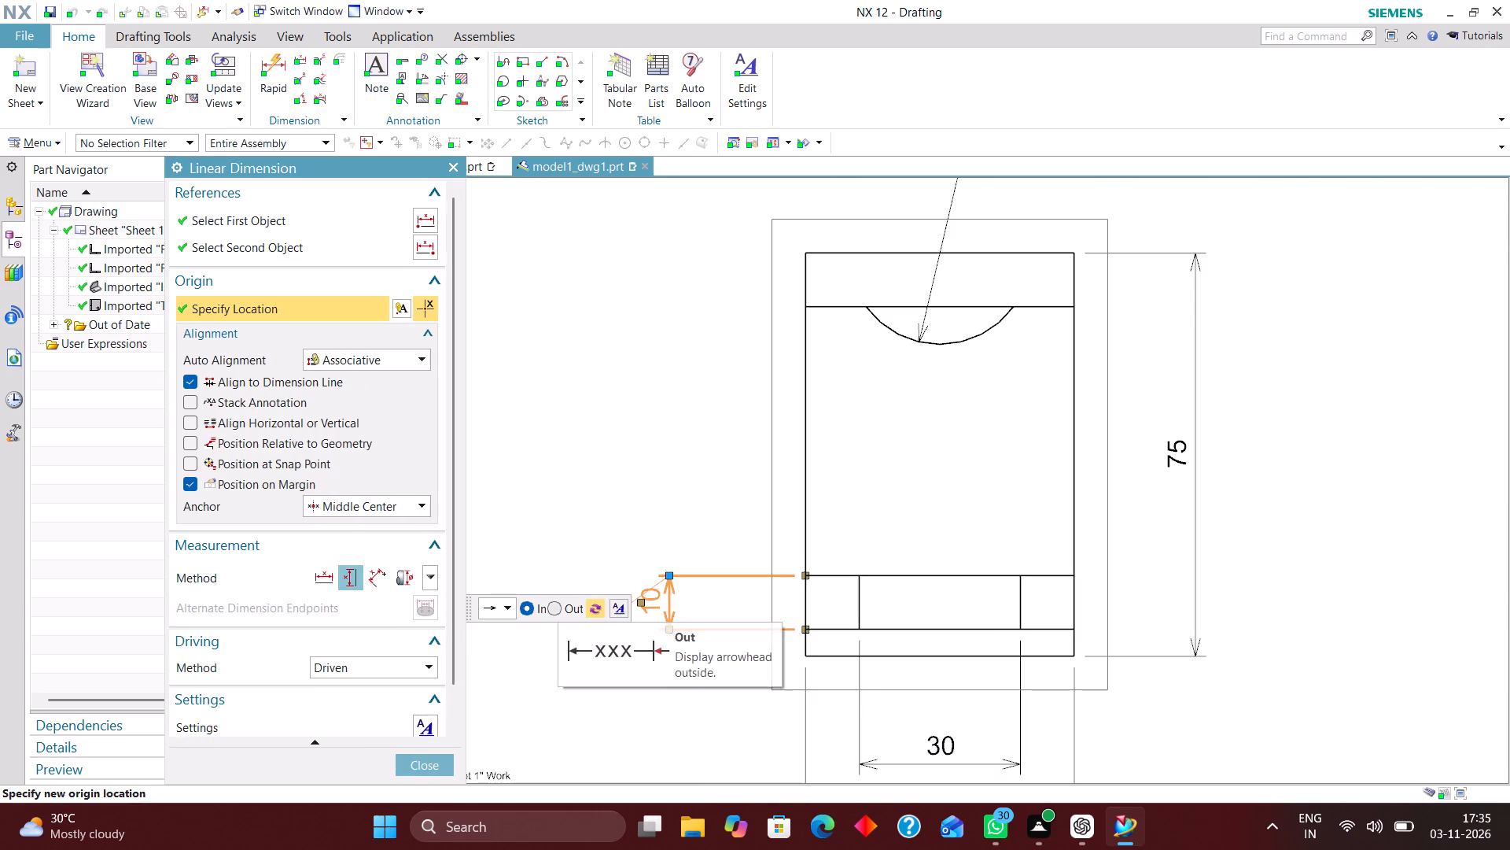
click(431, 756)
Move the base band height dimension closer to the end view's outline.
scroll(637, 628, down, 3)
scroll(654, 602, up, 3)
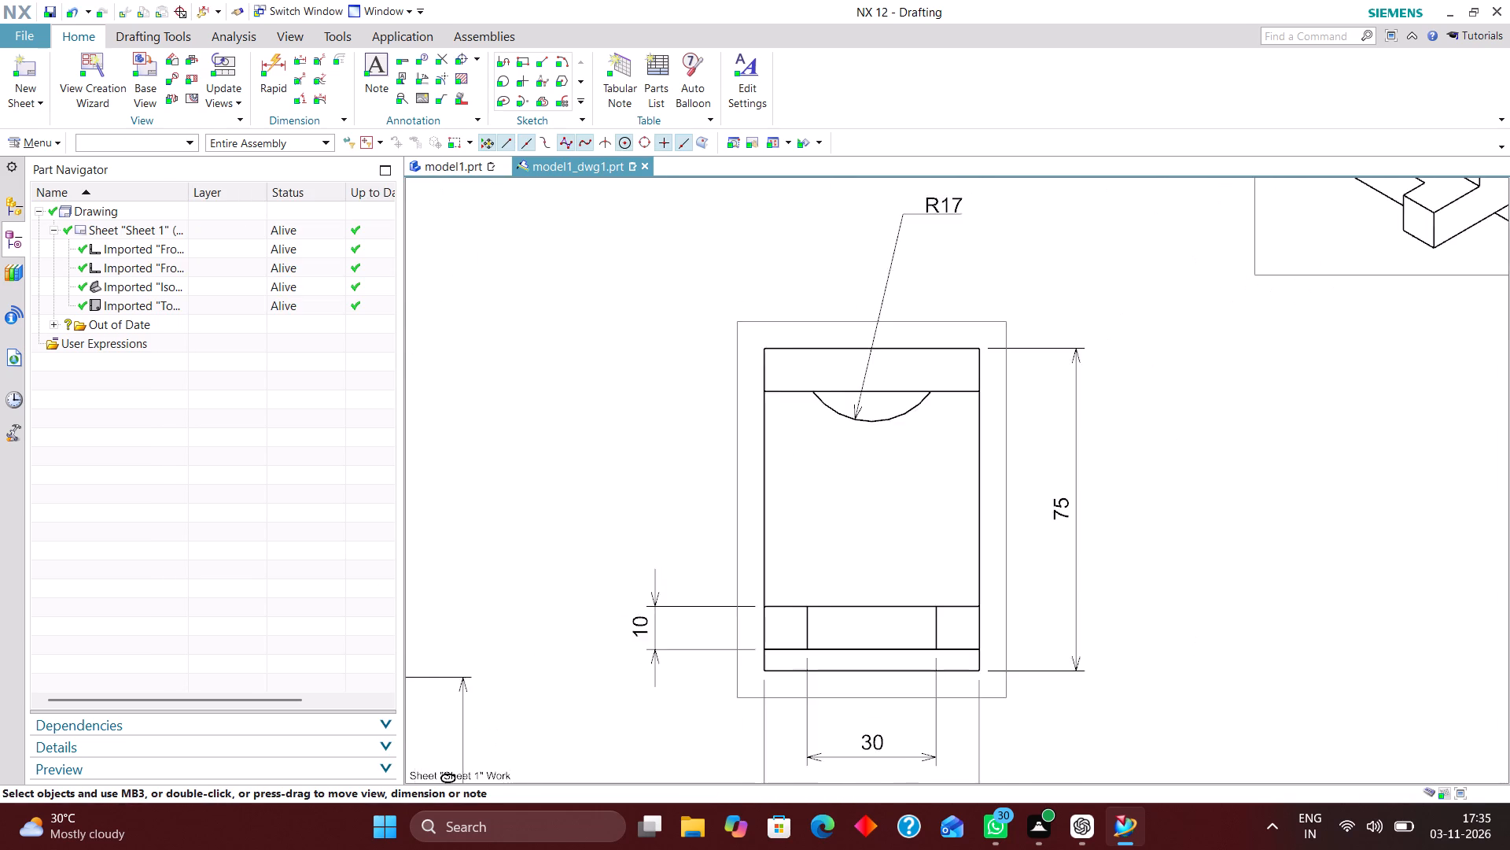
drag(635, 634, 691, 638)
Review the dimensioned end view and the layout of all views on the sheet.
scroll(739, 575, down, 5)
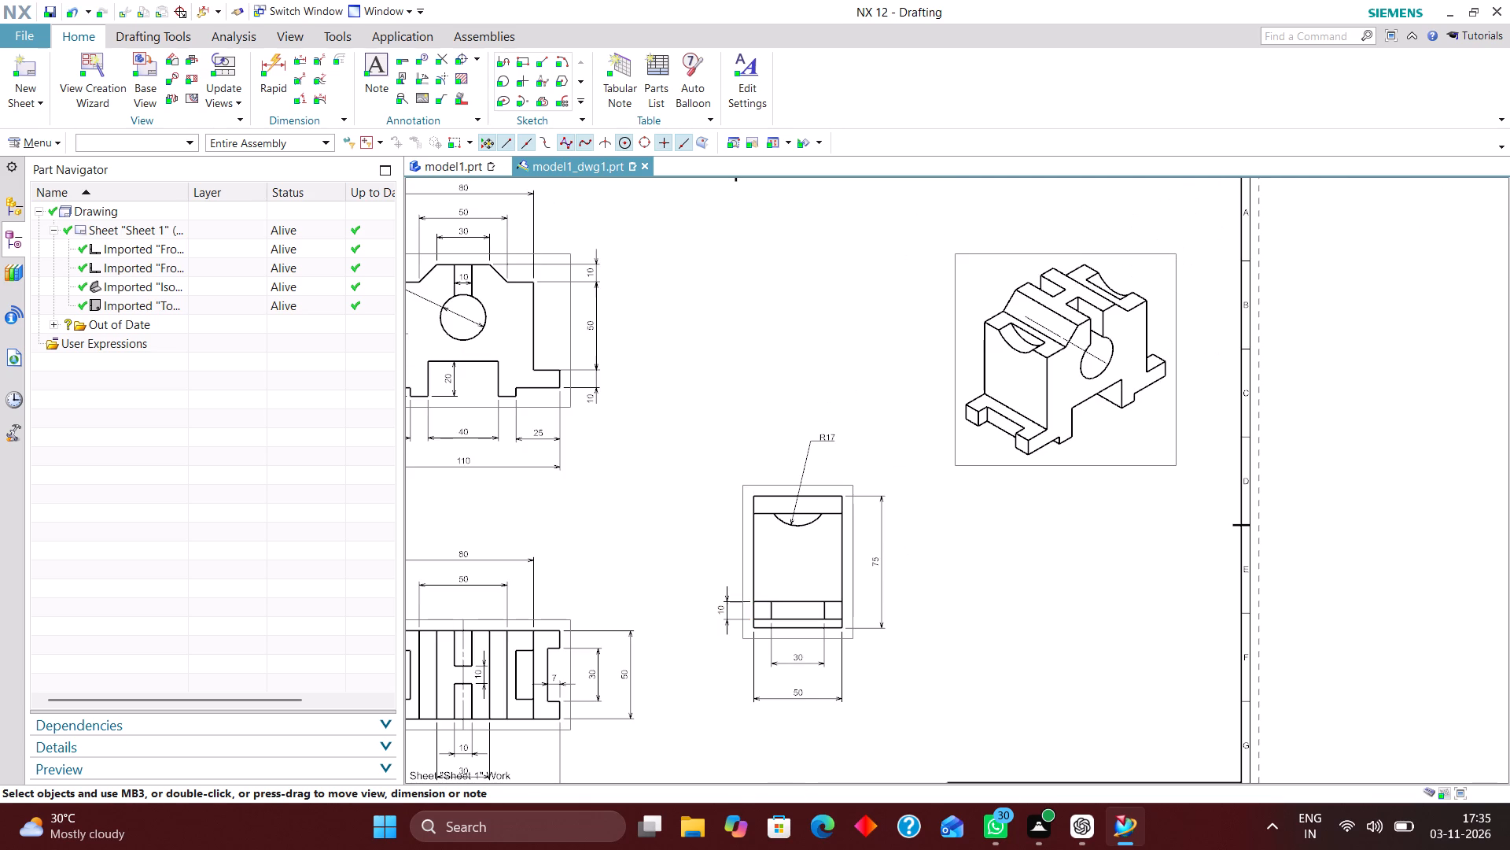
scroll(794, 472, up, 5)
scroll(794, 434, down, 2)
scroll(837, 369, down, 2)
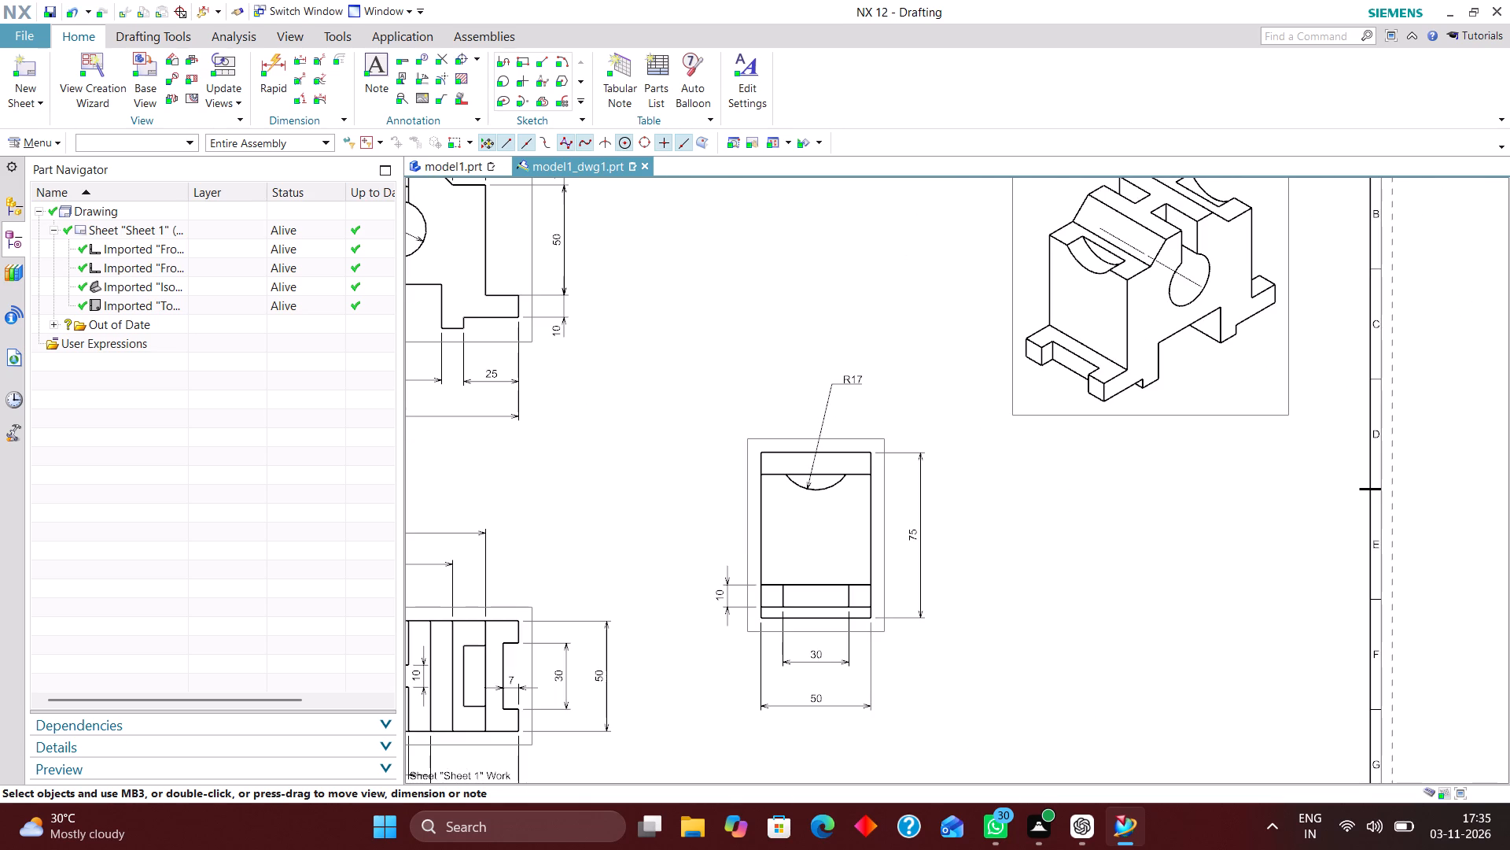
scroll(823, 729, down, 3)
scroll(700, 557, up, 3)
right_drag(916, 390, 792, 524)
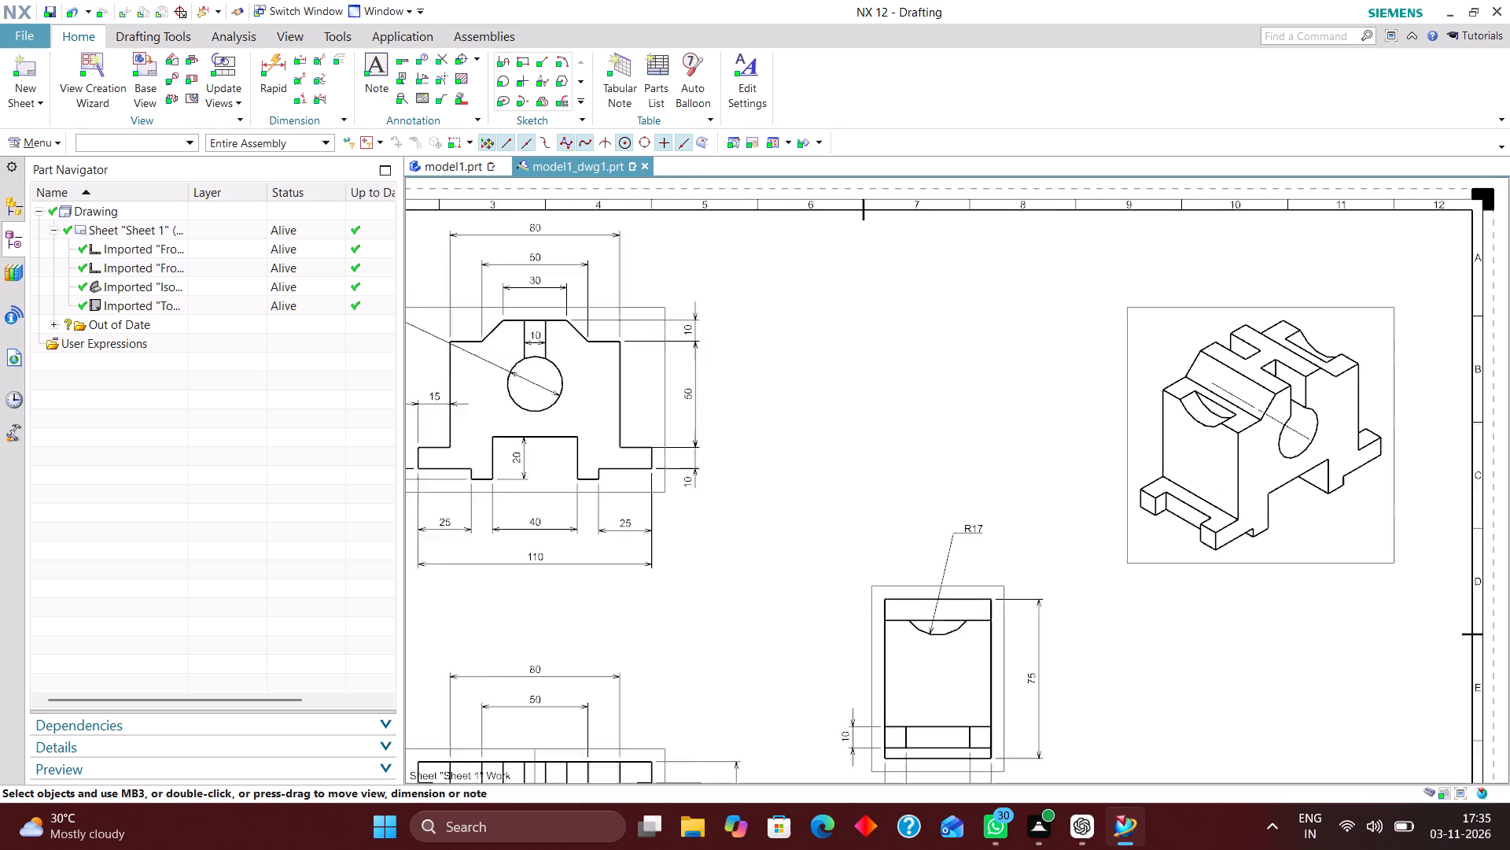
Review the layout of the dimensioned views on the sheet and check the drawing's layer settings.
right_drag(792, 524, 794, 521)
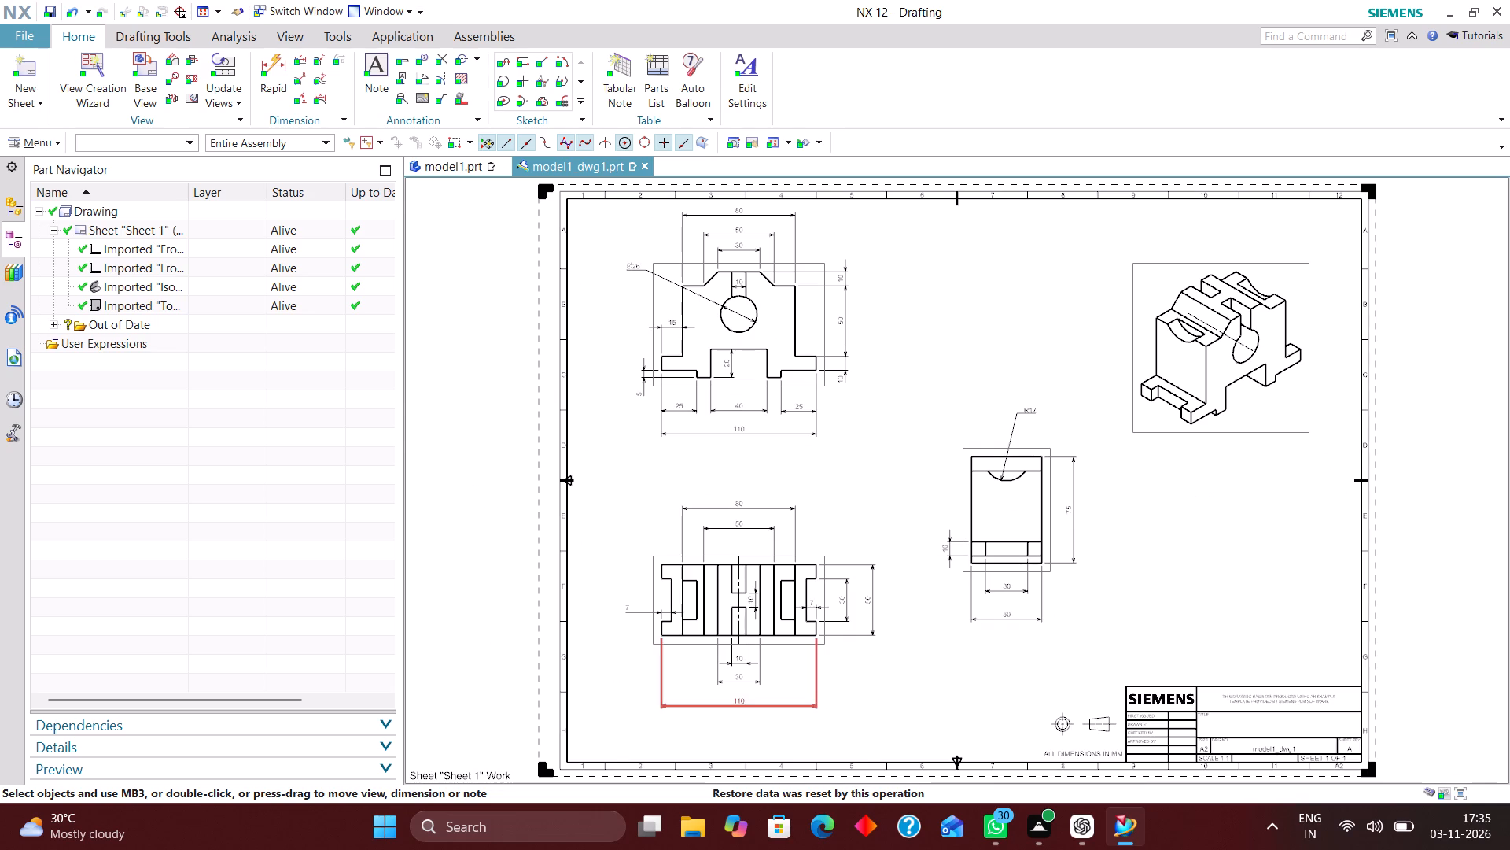
scroll(864, 616, up, 5)
scroll(803, 573, down, 2)
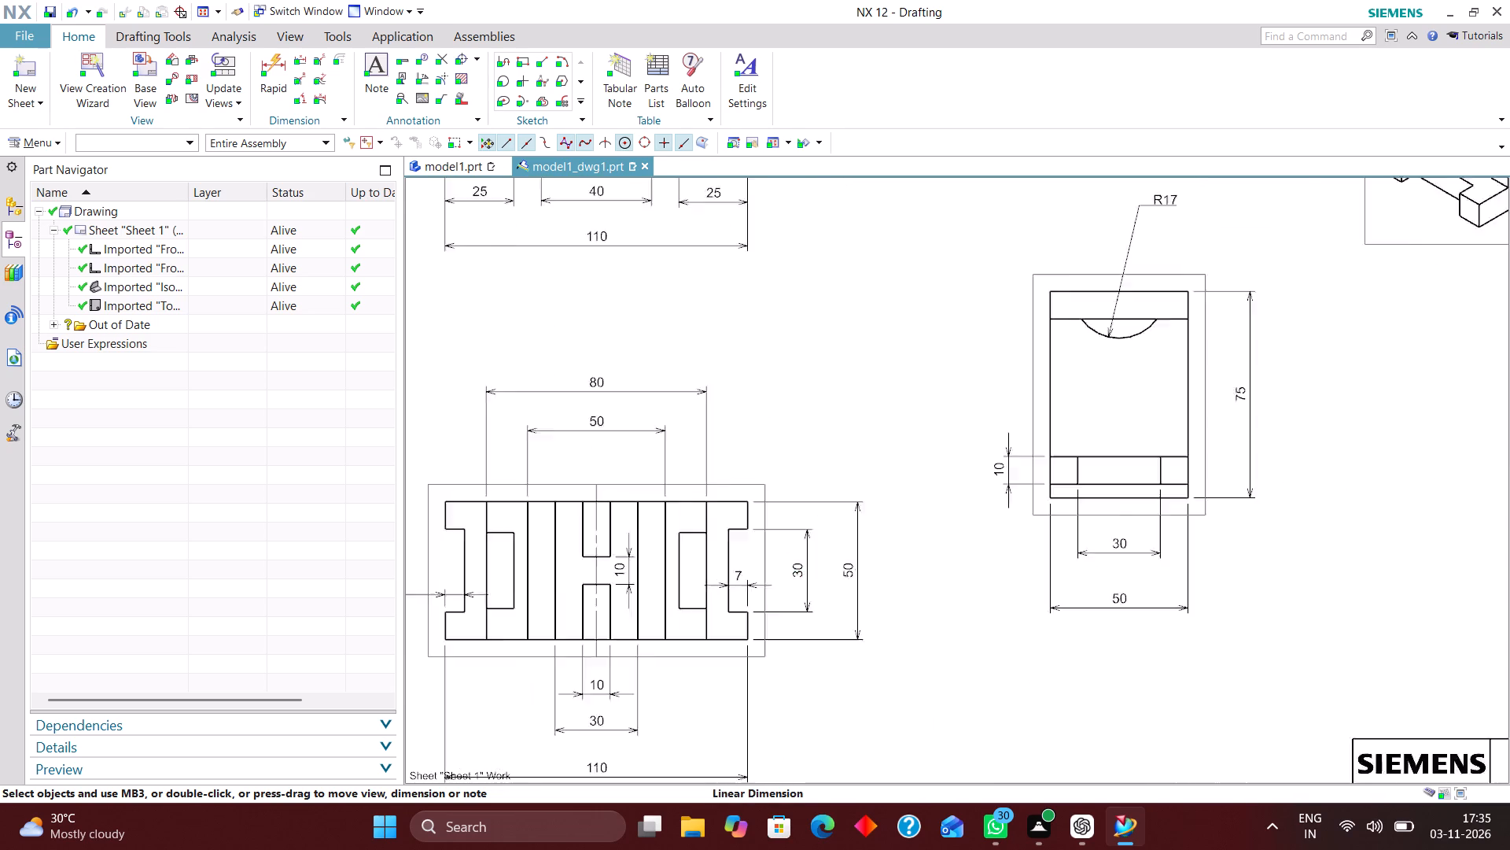
scroll(799, 582, down, 2)
scroll(698, 591, down, 2)
scroll(1033, 581, up, 2)
right_drag(1005, 524, 886, 620)
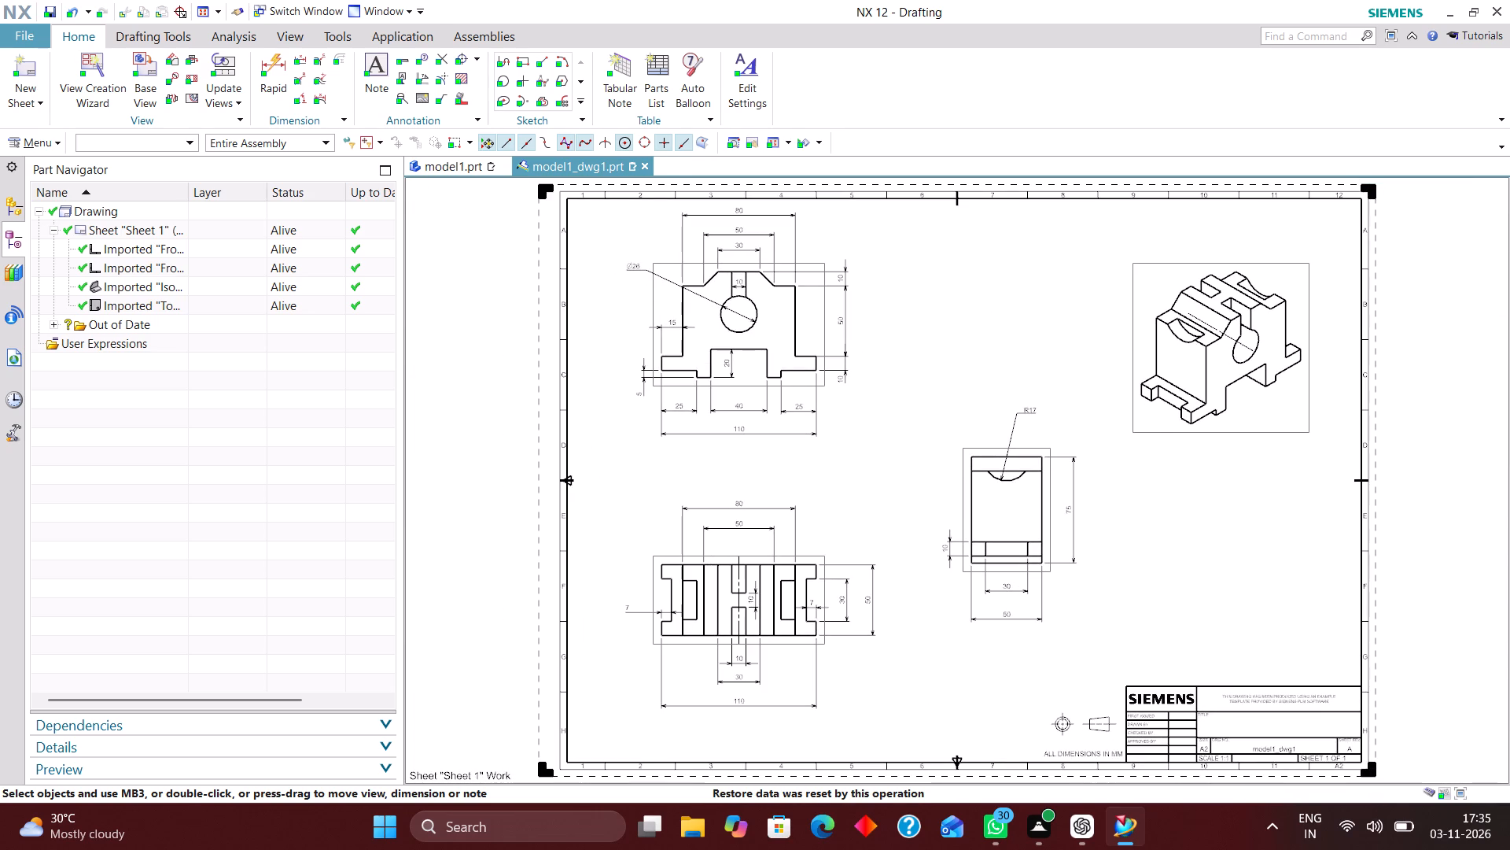
key(ctrl+l)
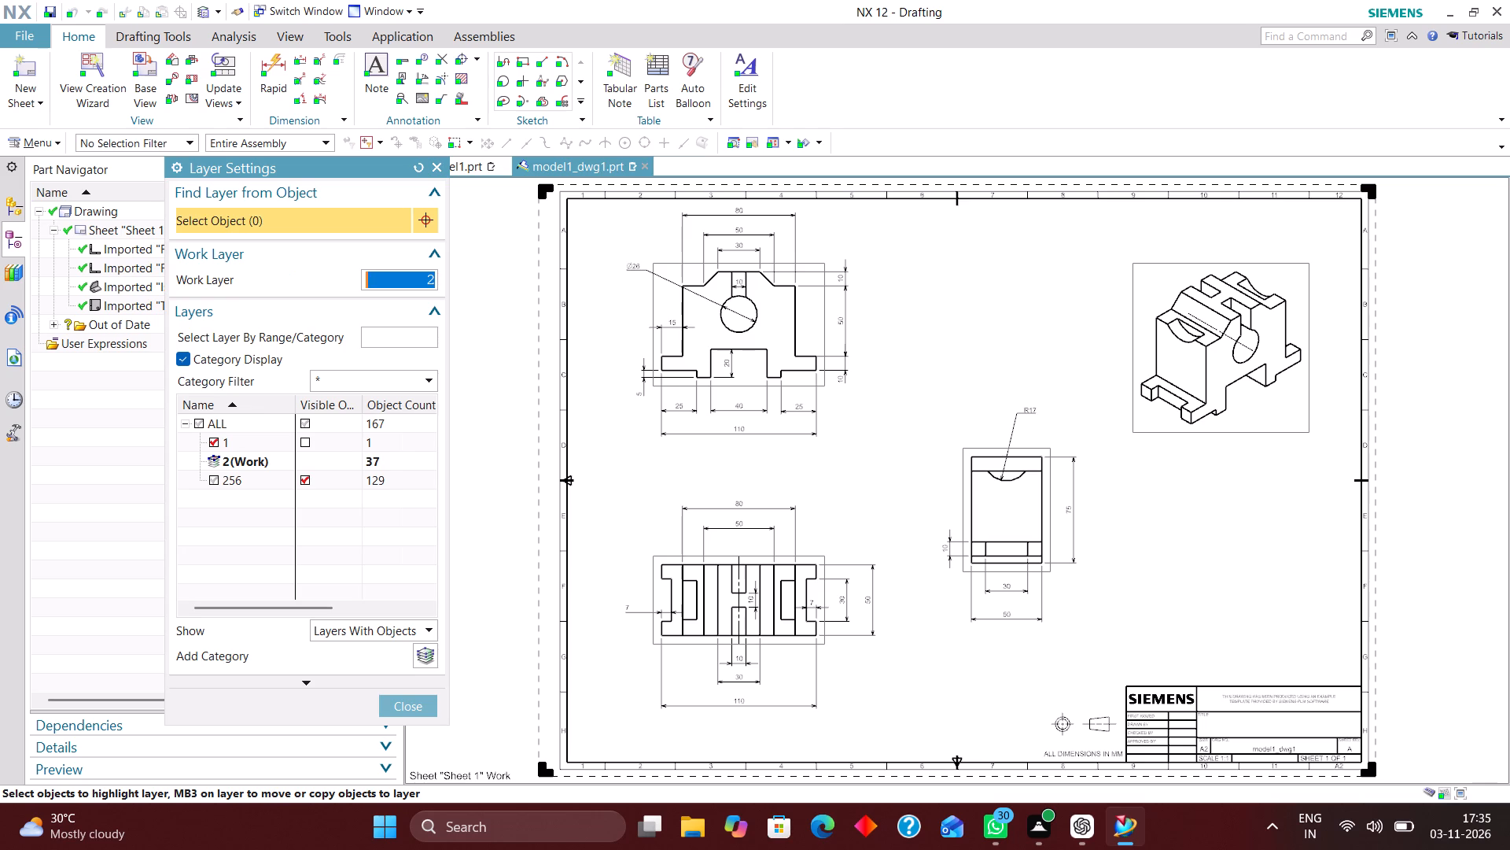
click(414, 708)
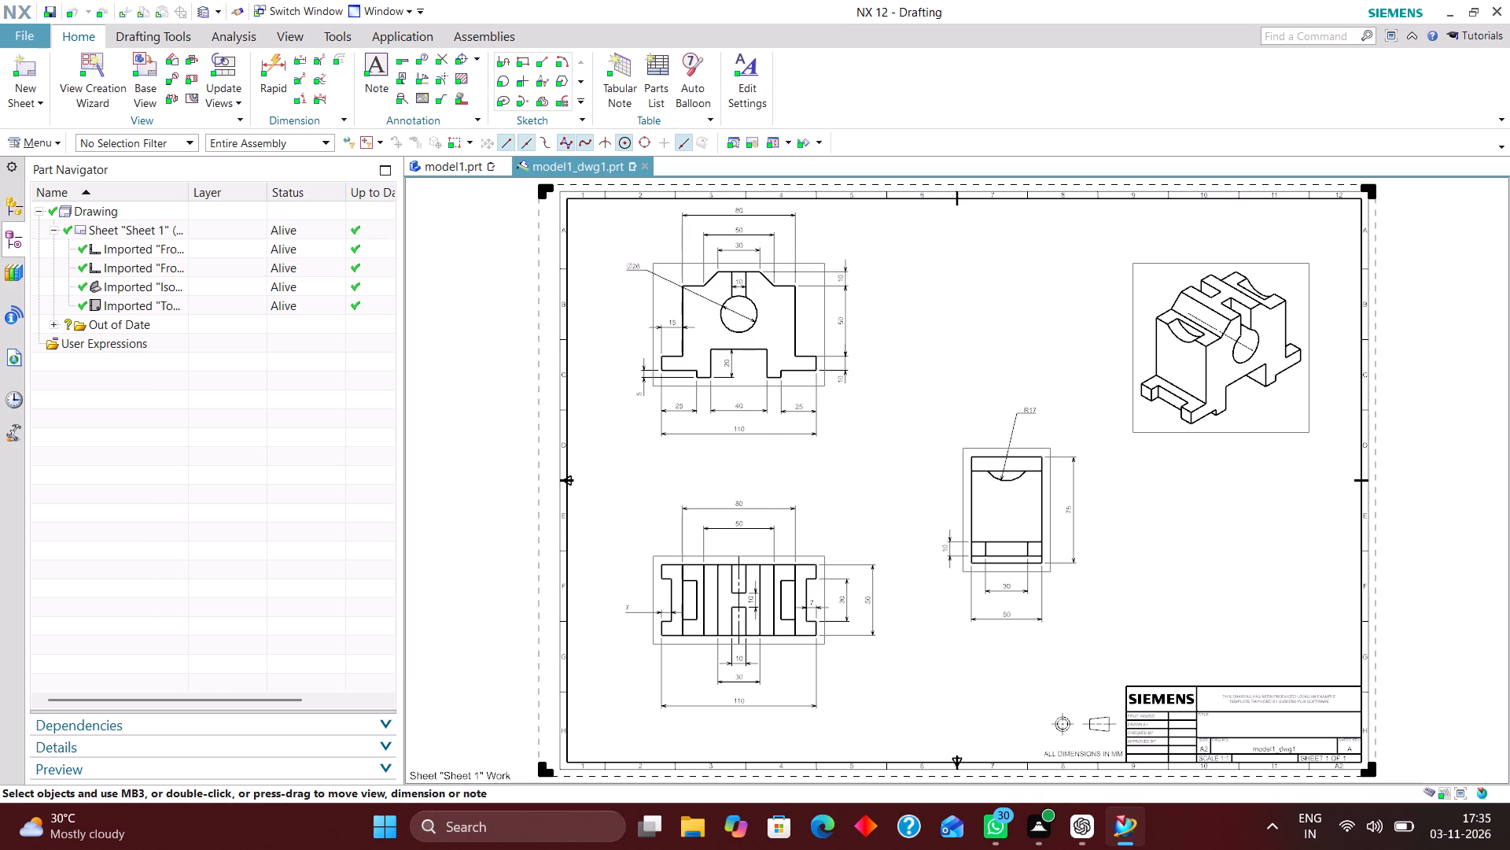
Change the drawing sheet's projection to first angle, keeping the A2 size and 1:1 scale.
right_click(538, 633)
click(627, 471)
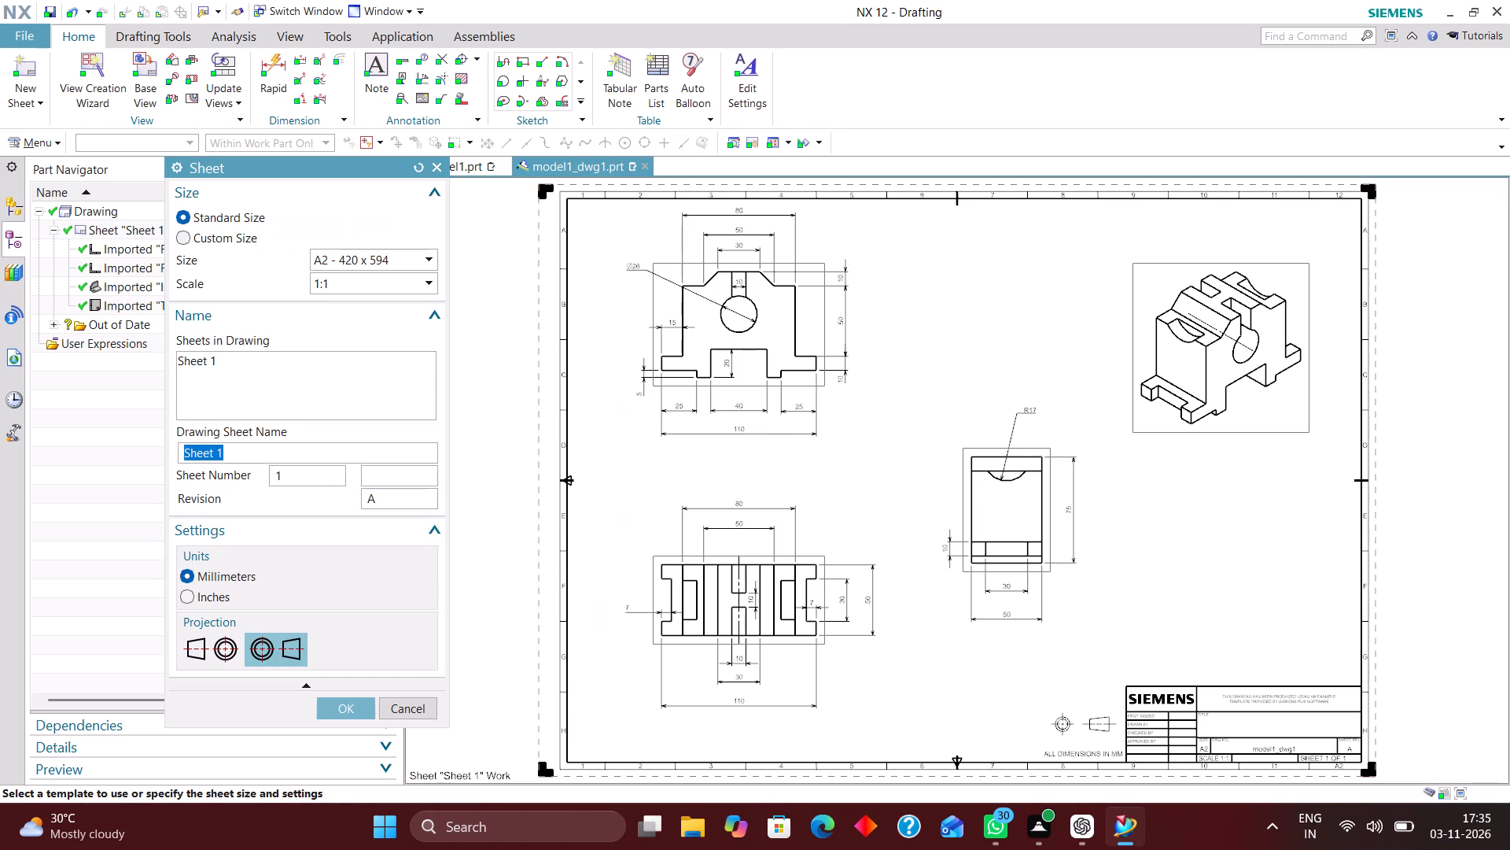
click(204, 640)
click(342, 700)
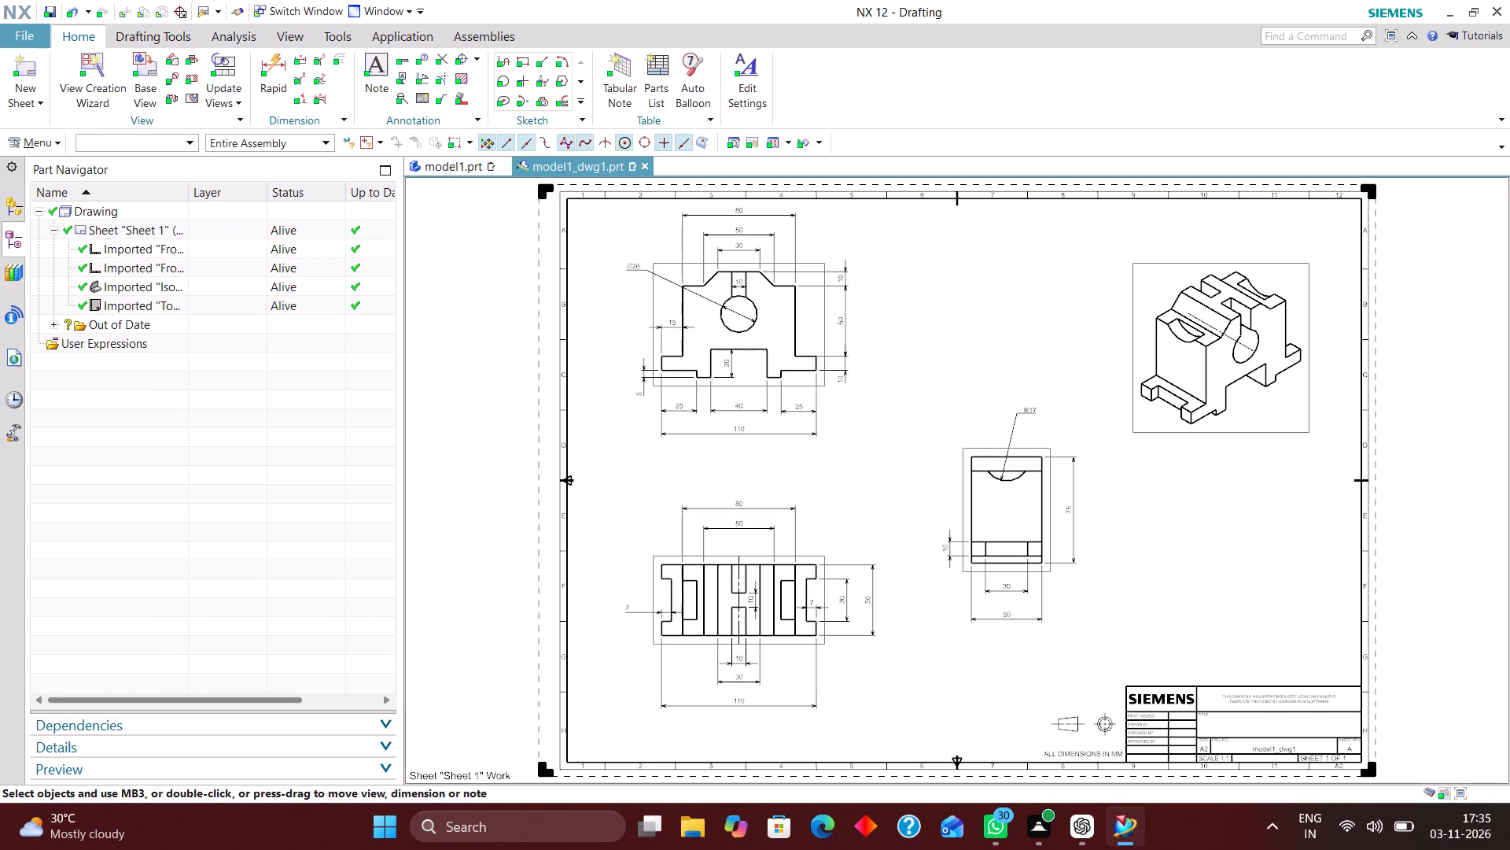
Show a view label below the isometric view with the label type set to Name.
scroll(716, 574, down, 2)
scroll(823, 606, up, 3)
right_drag(870, 604, 783, 675)
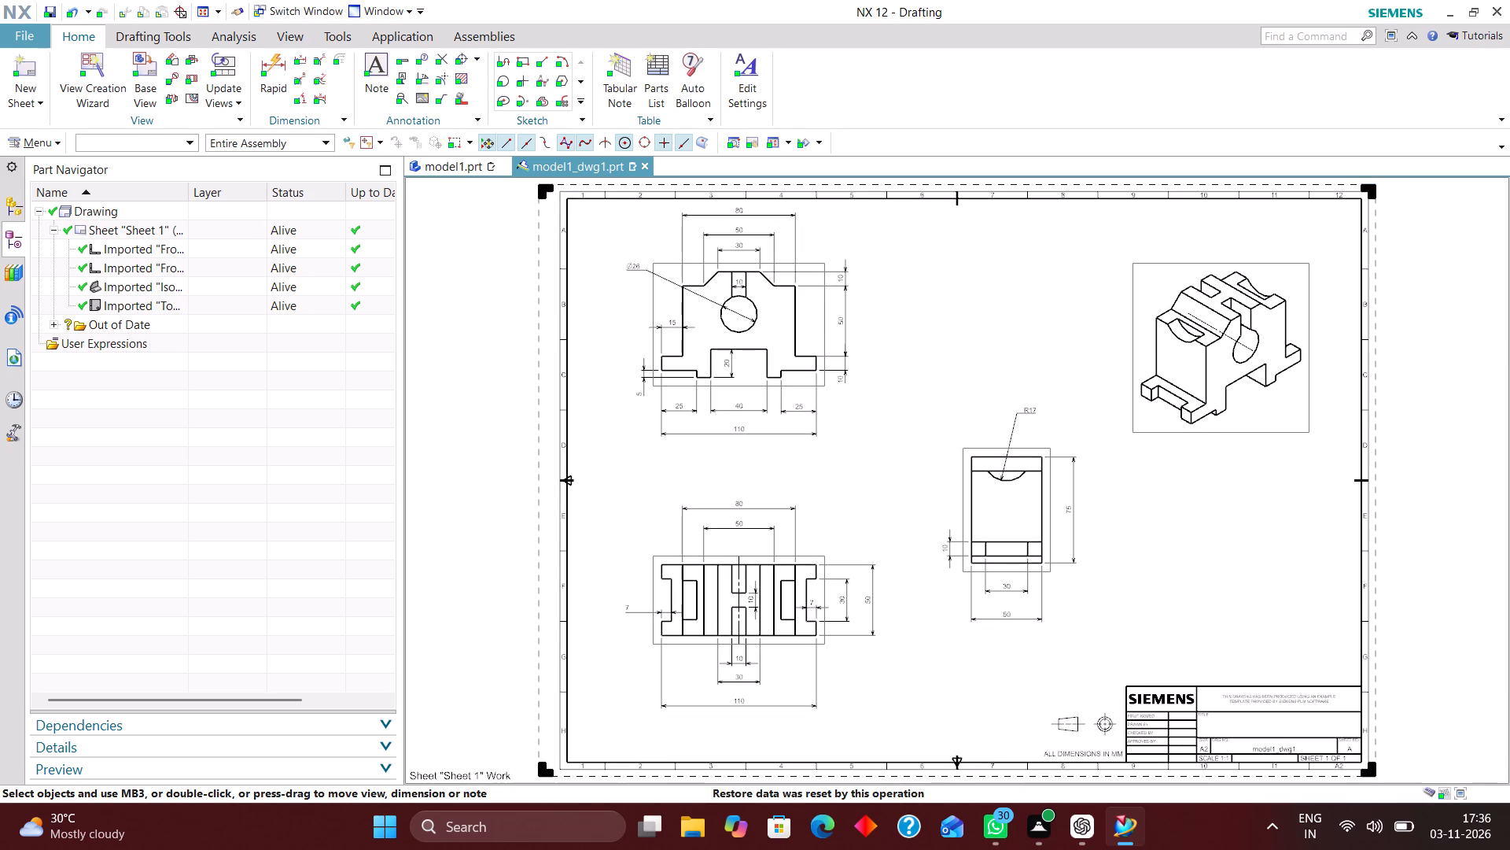
right_click(1236, 437)
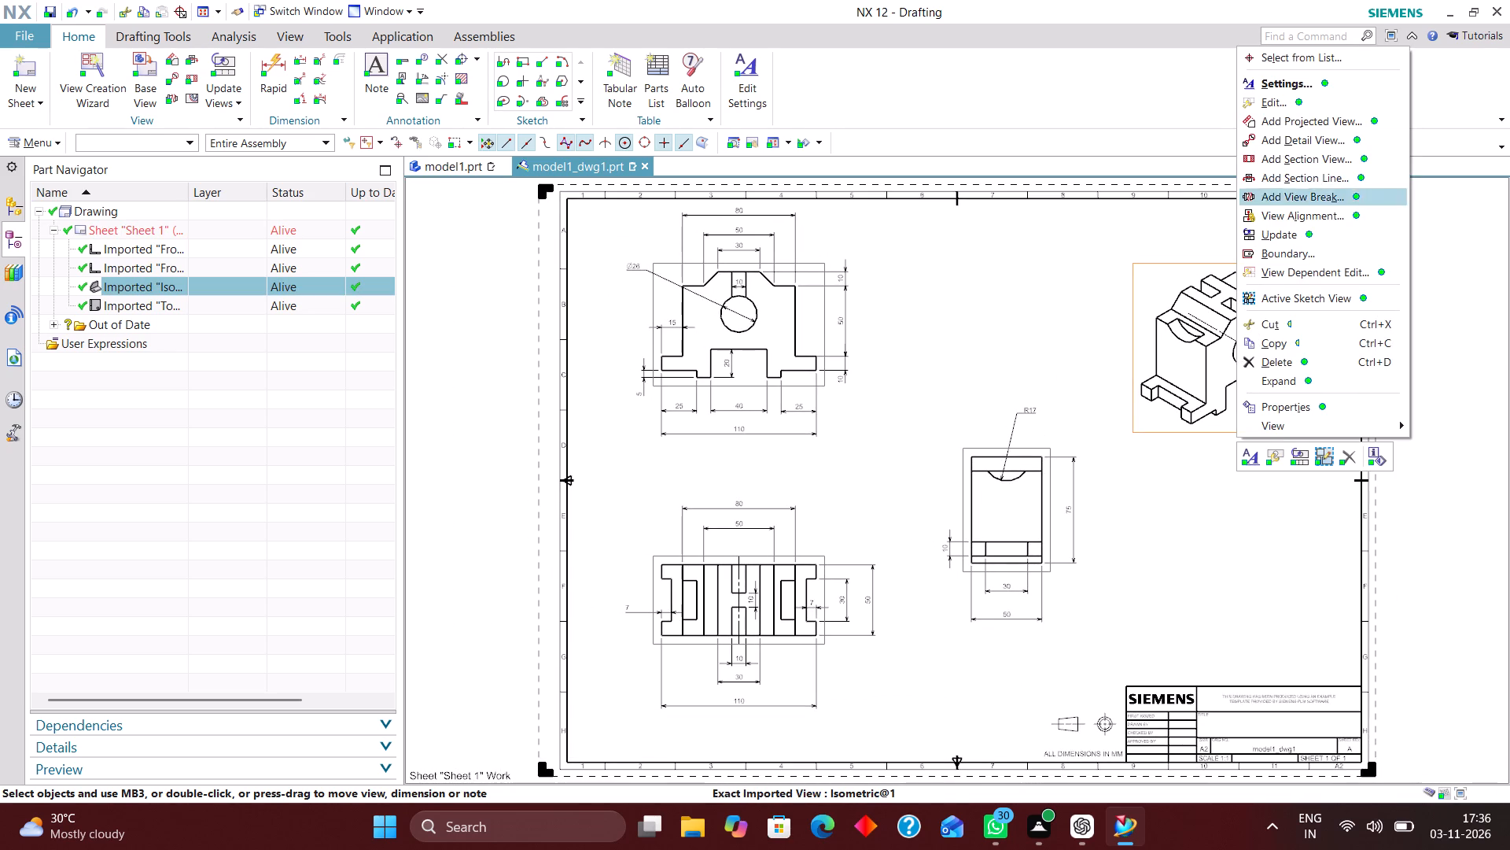
click(1317, 85)
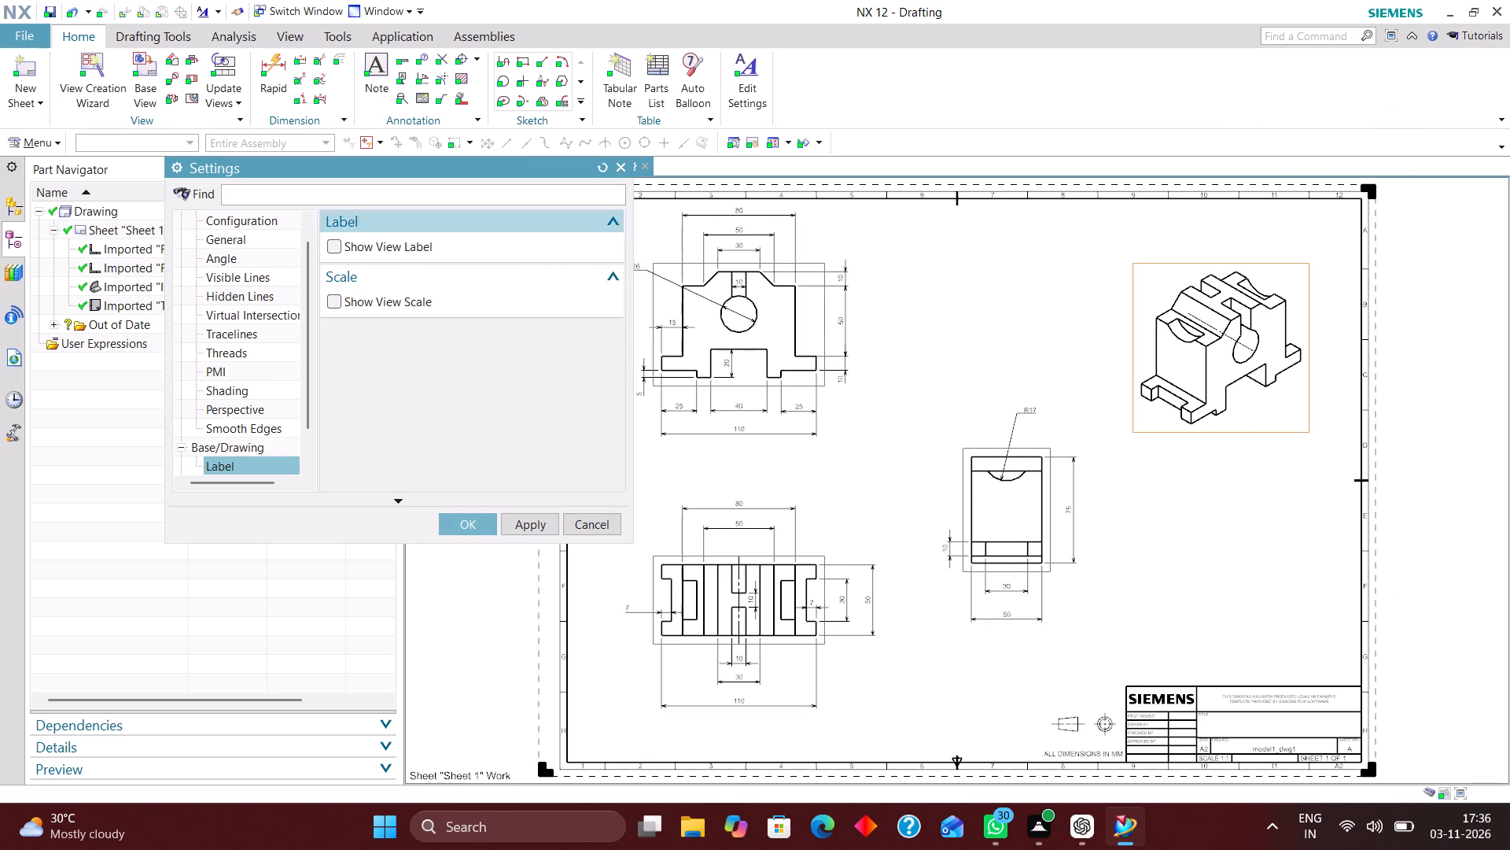
click(328, 241)
click(555, 329)
click(548, 342)
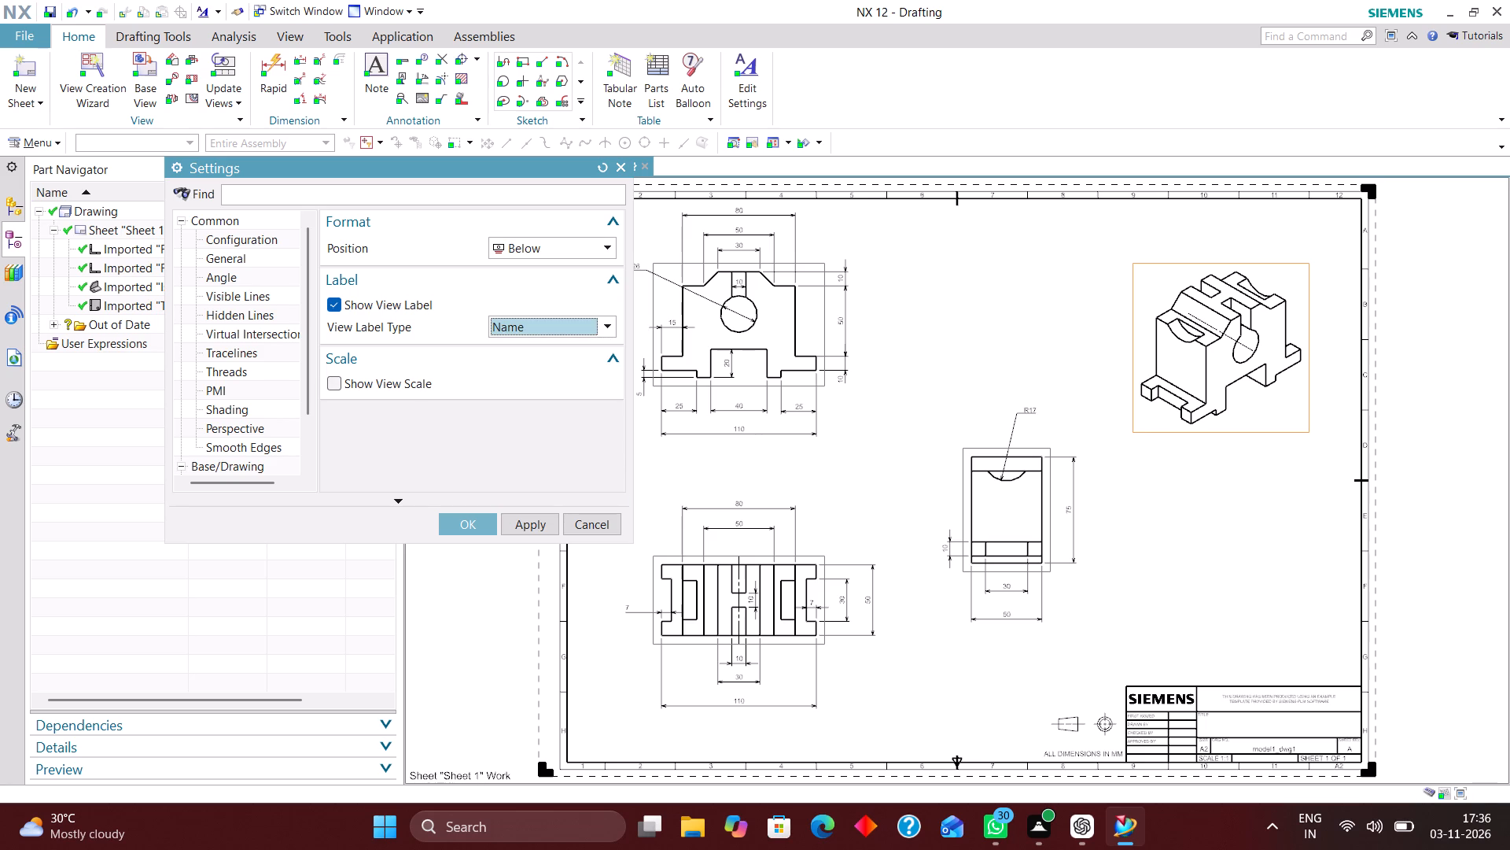
click(472, 530)
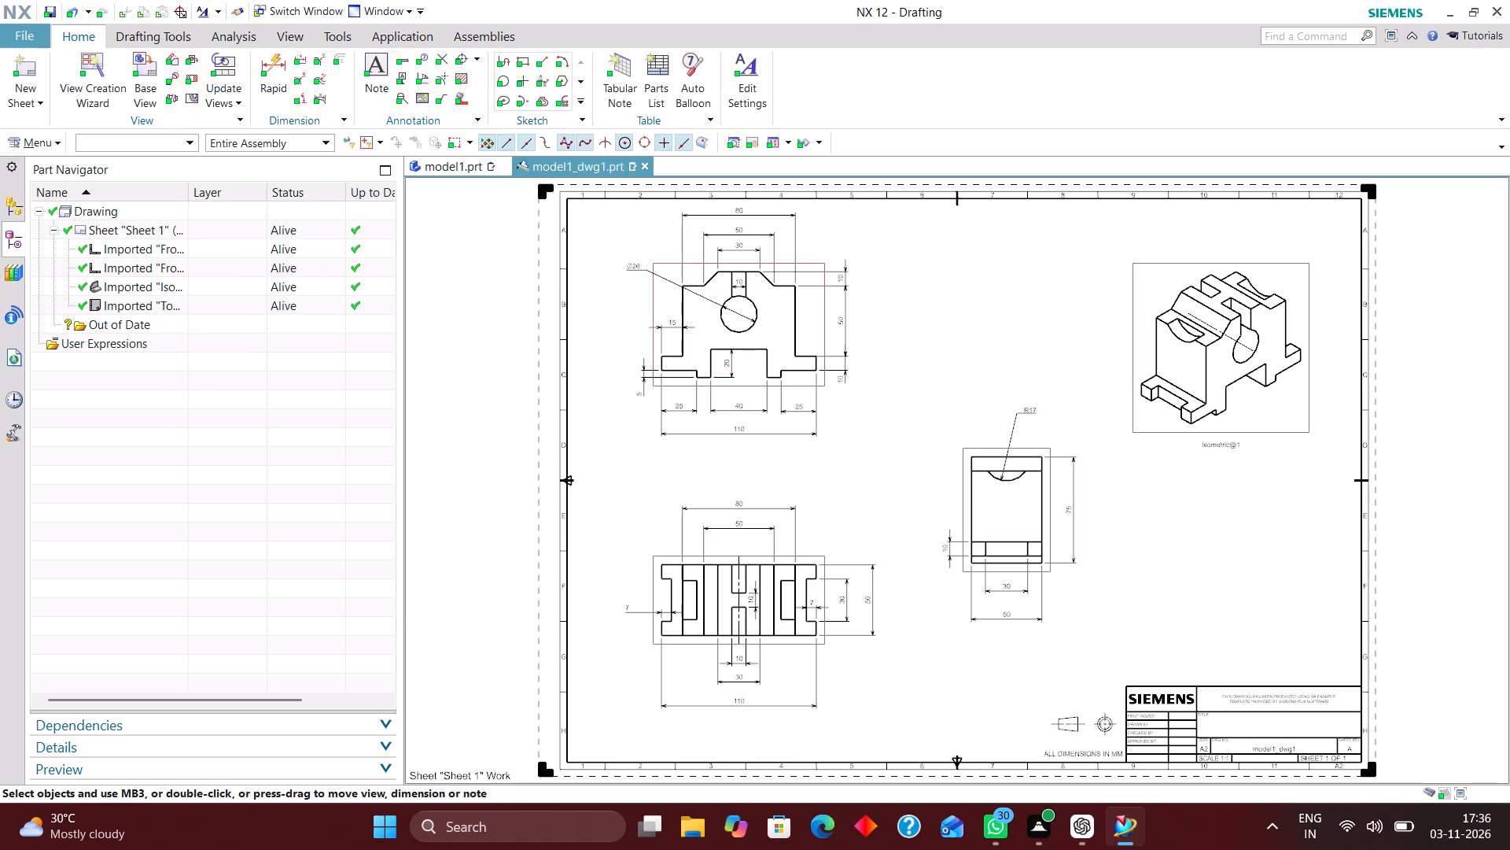
Show a view label below the front view with the label type set to Name.
right_click(793, 386)
click(825, 413)
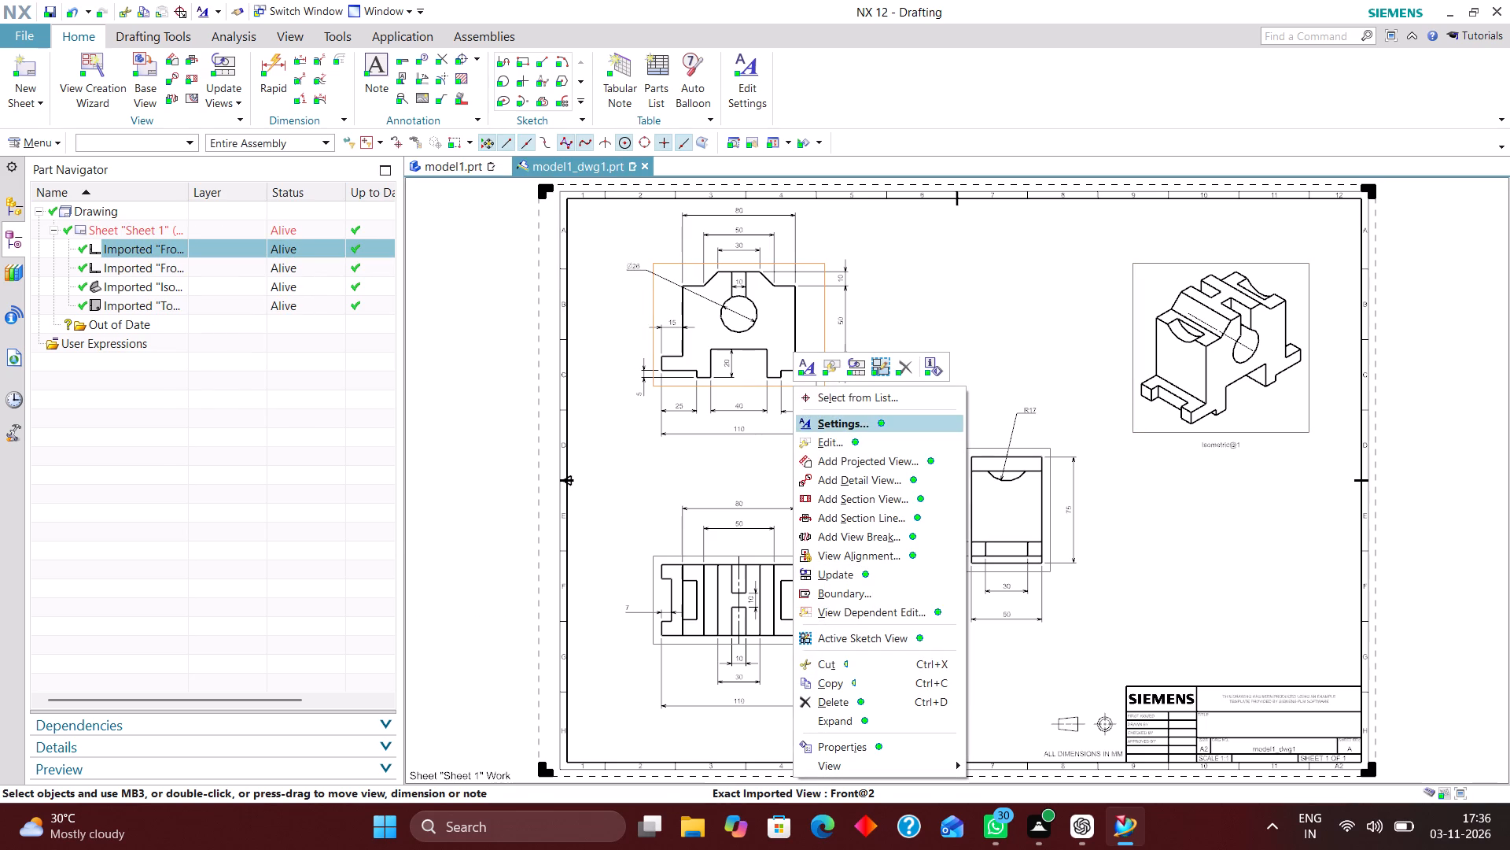
click(828, 418)
click(335, 244)
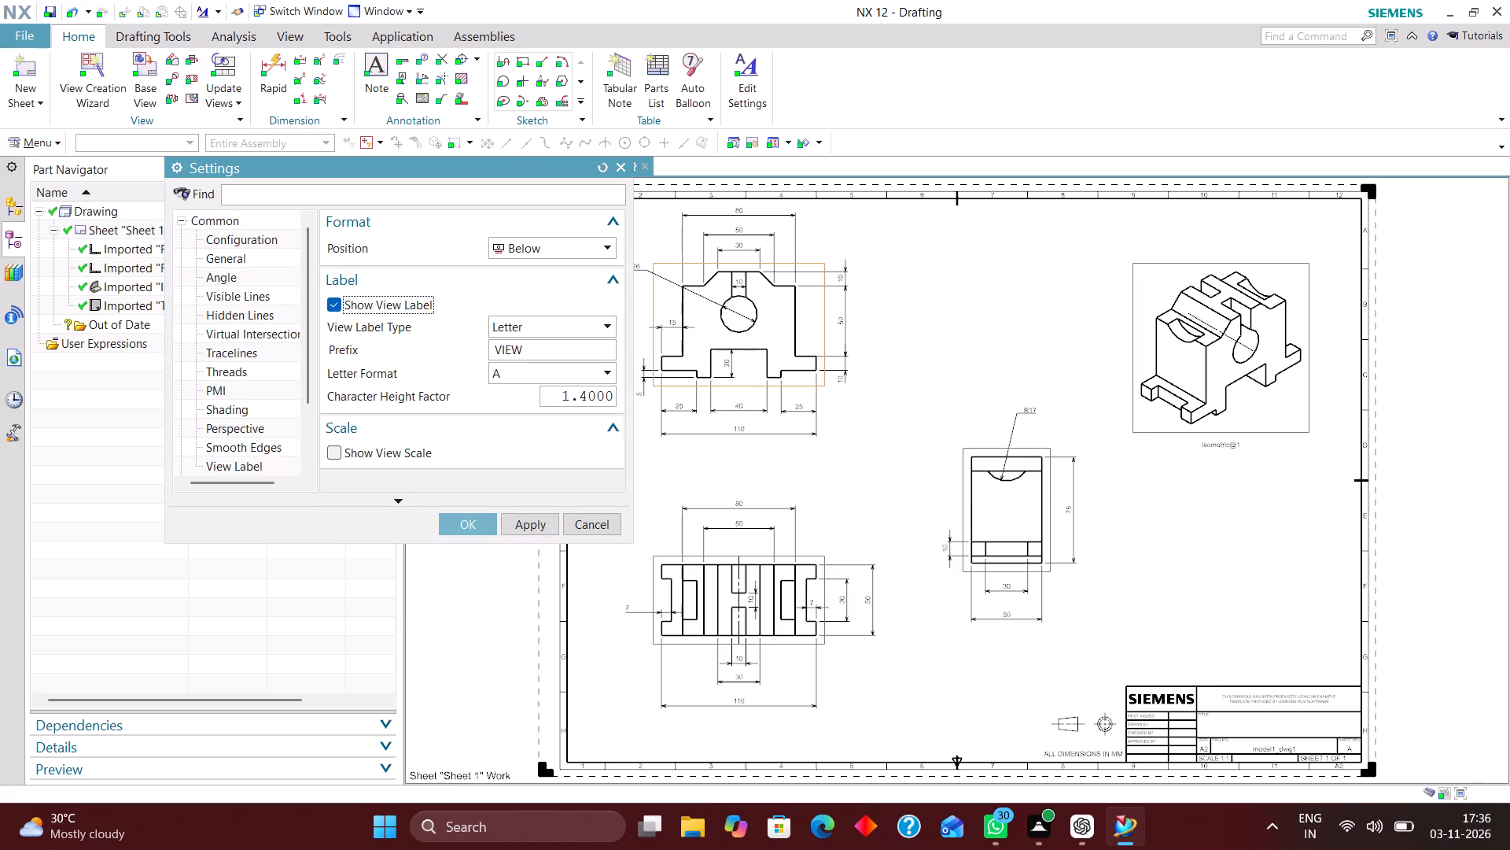
click(578, 323)
click(554, 352)
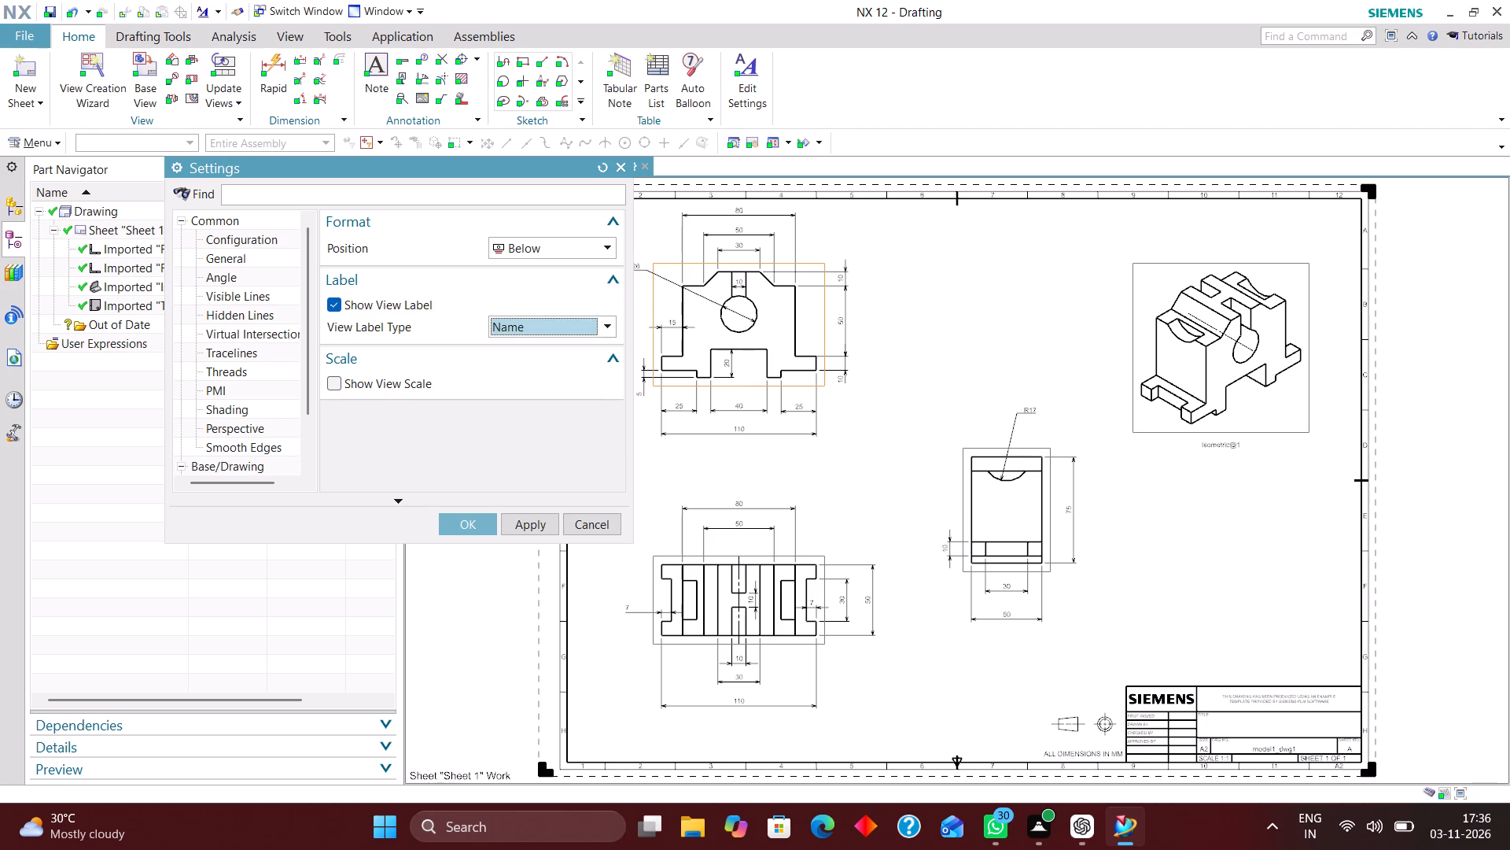
click(464, 523)
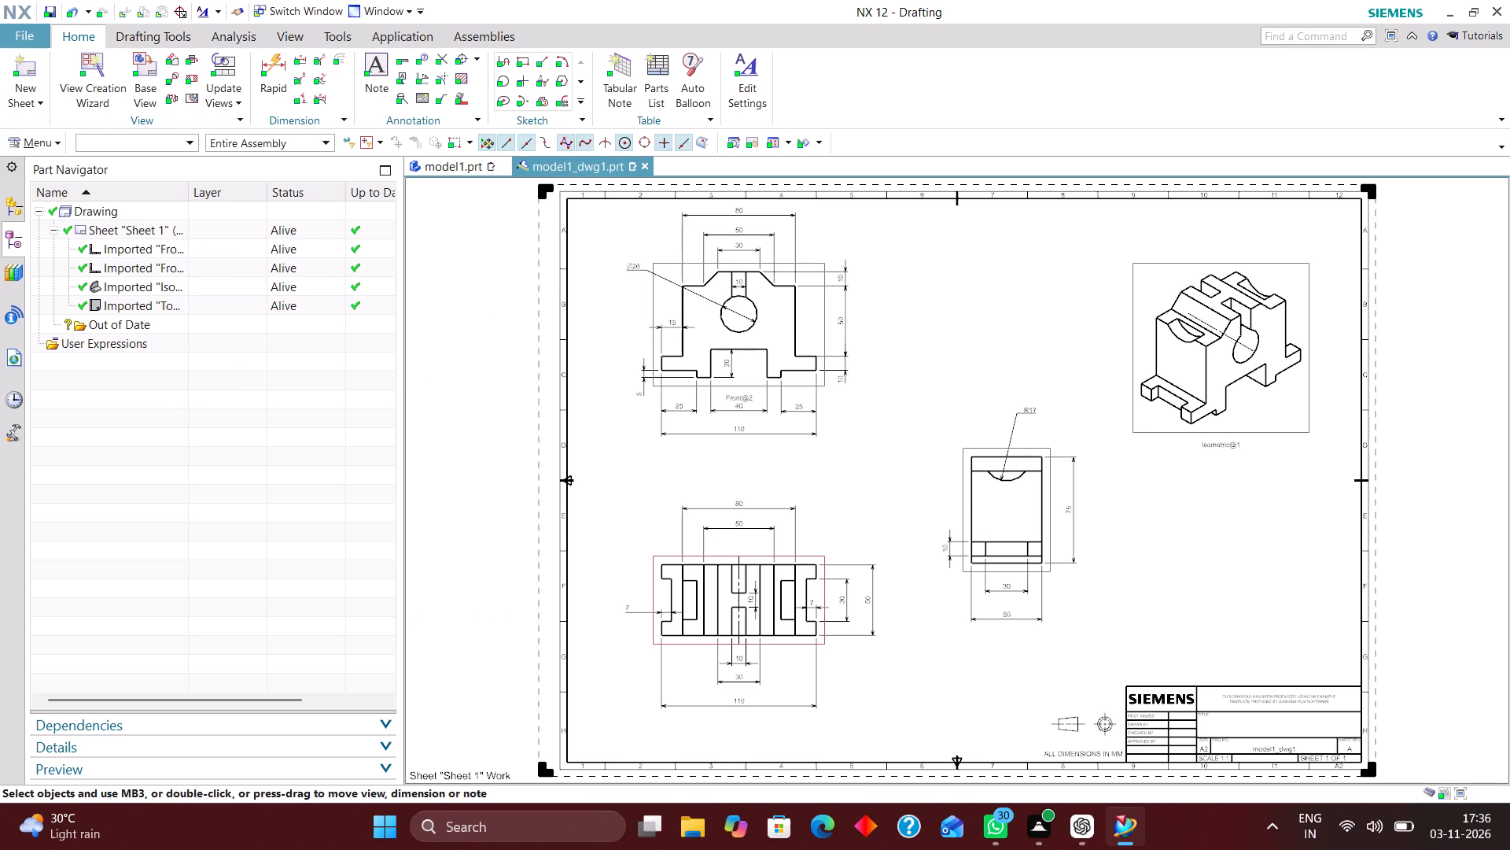
Show a view label below the top view with the label type set to Name.
right_click(783, 641)
click(851, 286)
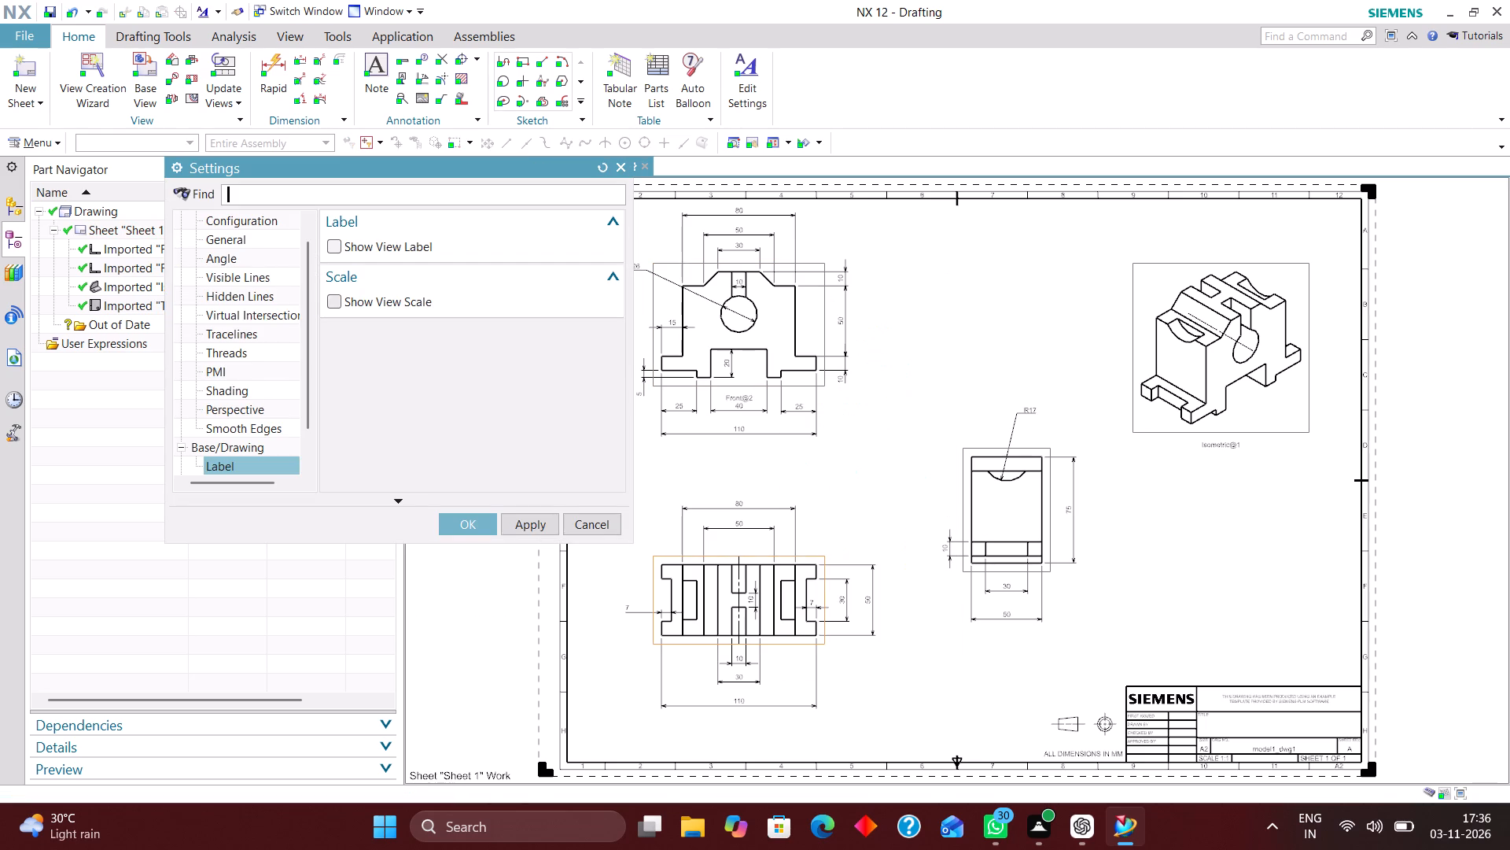
click(339, 241)
click(552, 327)
click(541, 342)
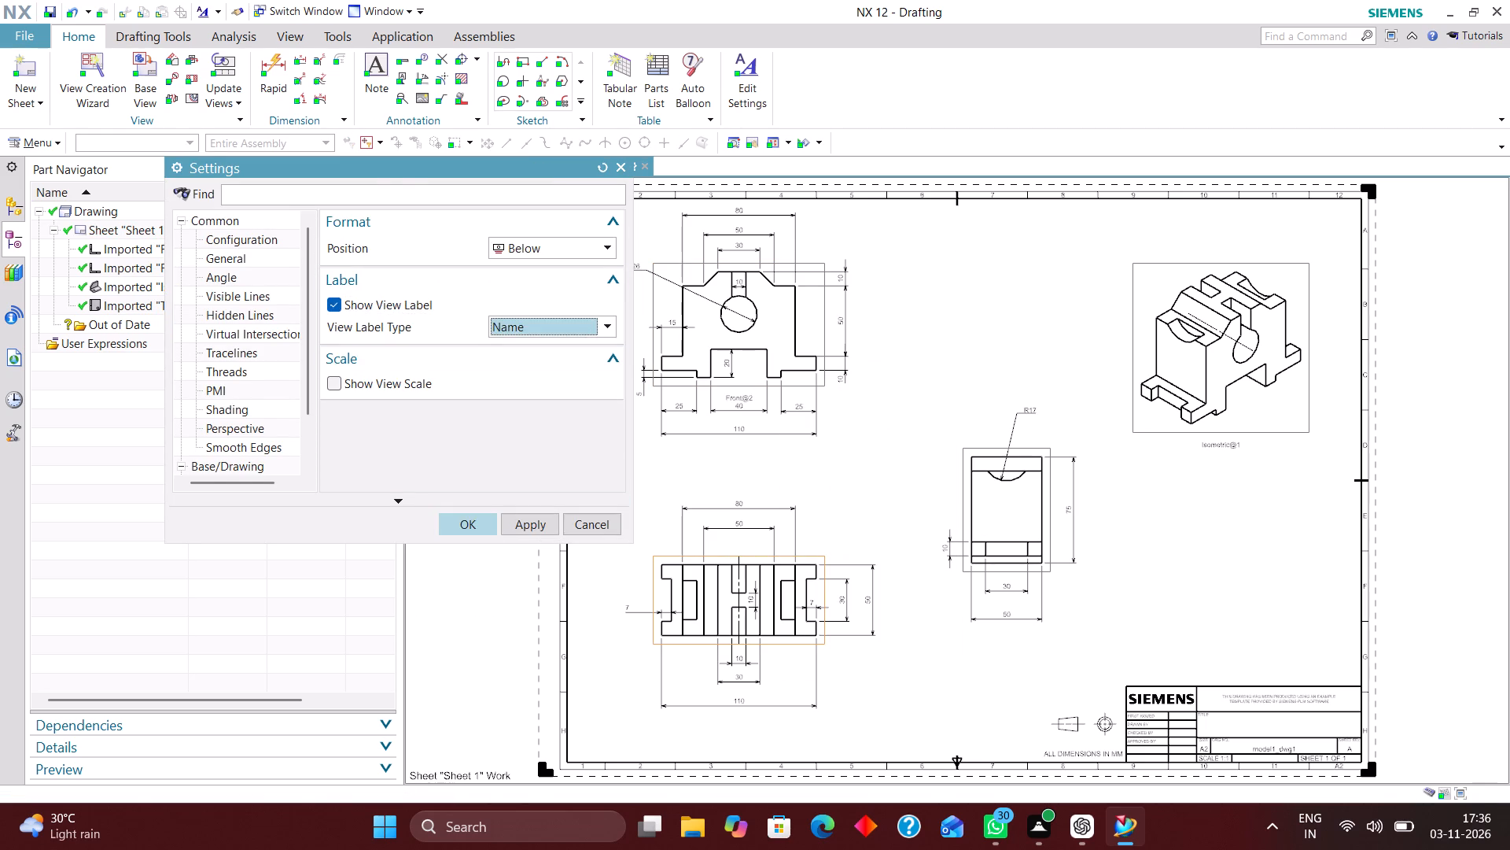
click(466, 524)
Show a view label below the end view with the label type set to Name.
right_click(1023, 575)
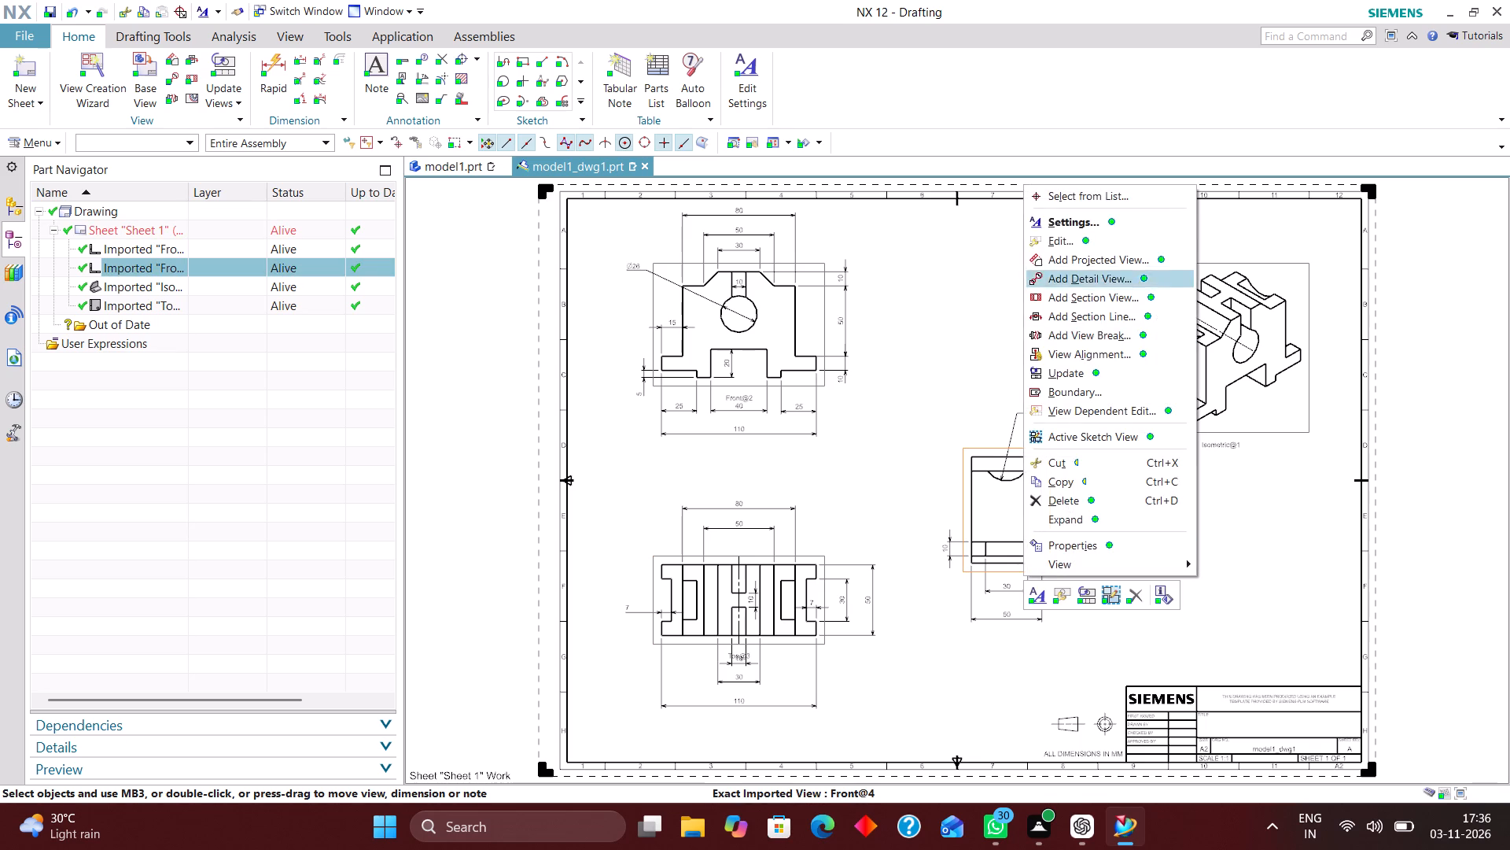
click(1066, 220)
click(335, 245)
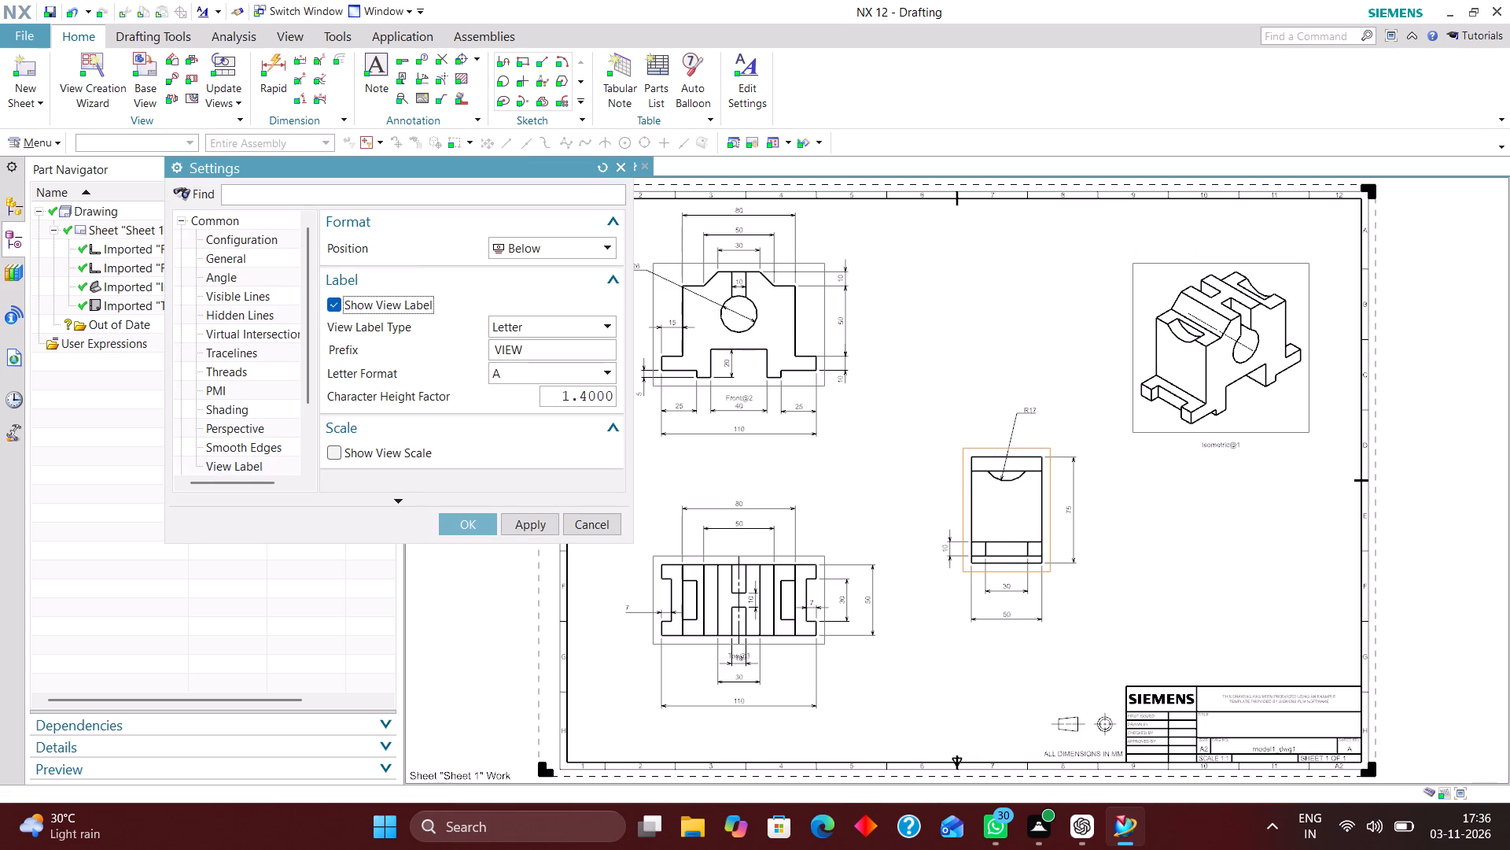
click(529, 323)
click(524, 343)
click(462, 527)
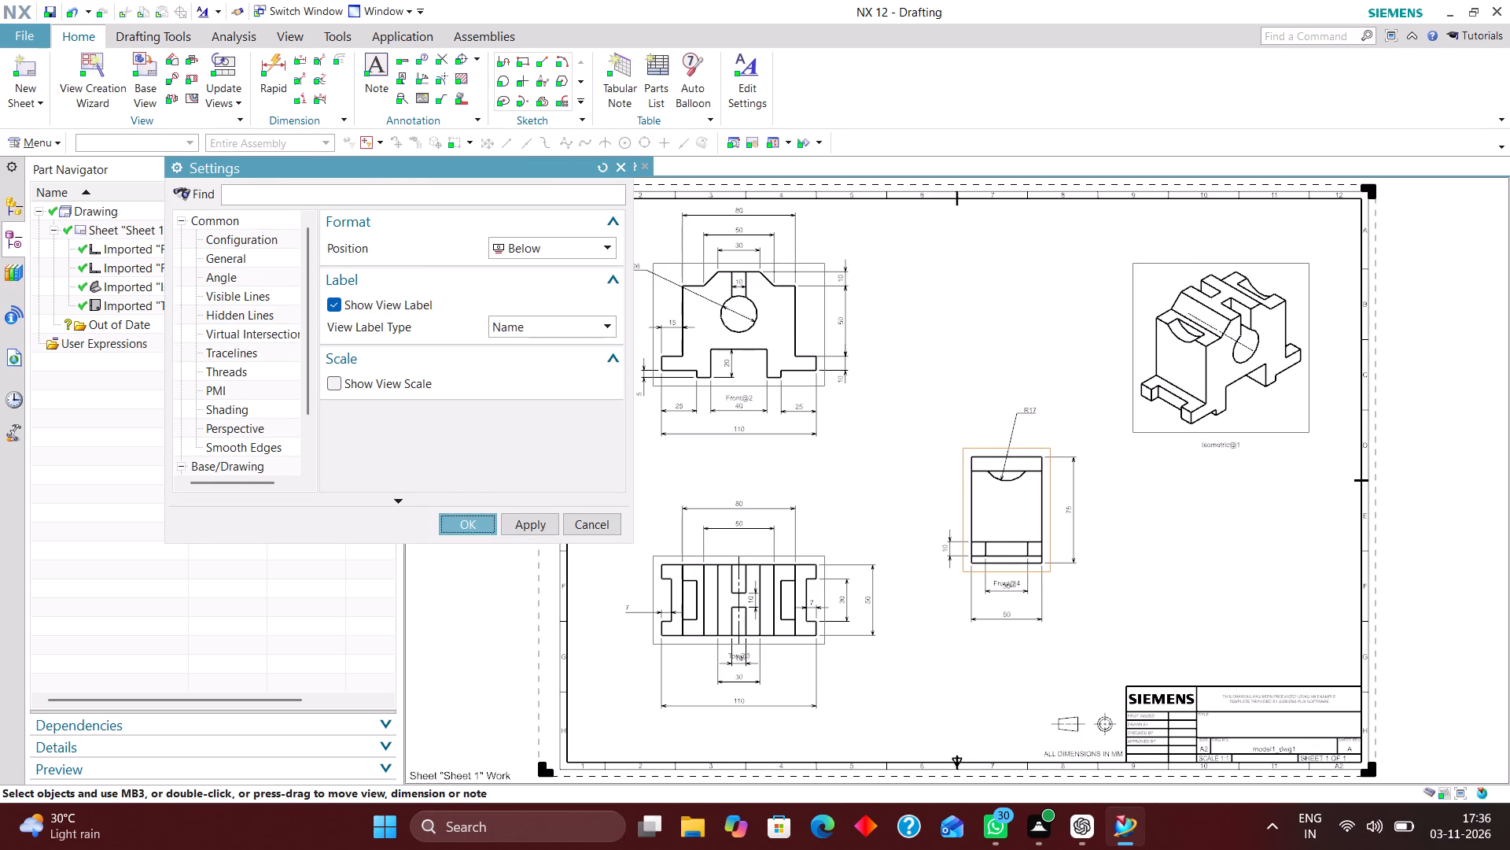
Rename the isometric view as ISOMETRIC VIEW.
click(208, 248)
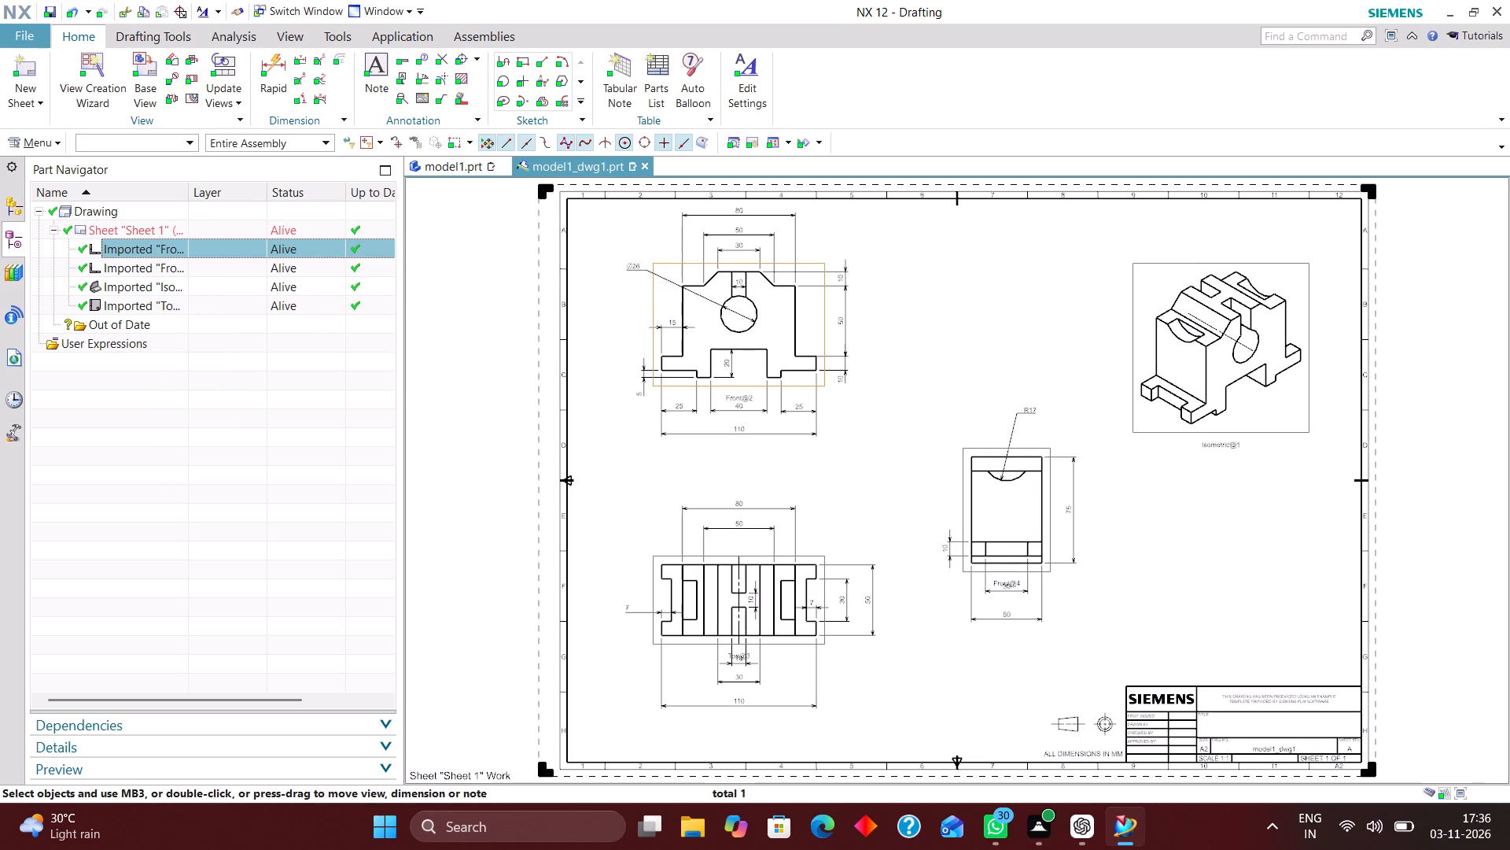
click(200, 286)
right_click(200, 286)
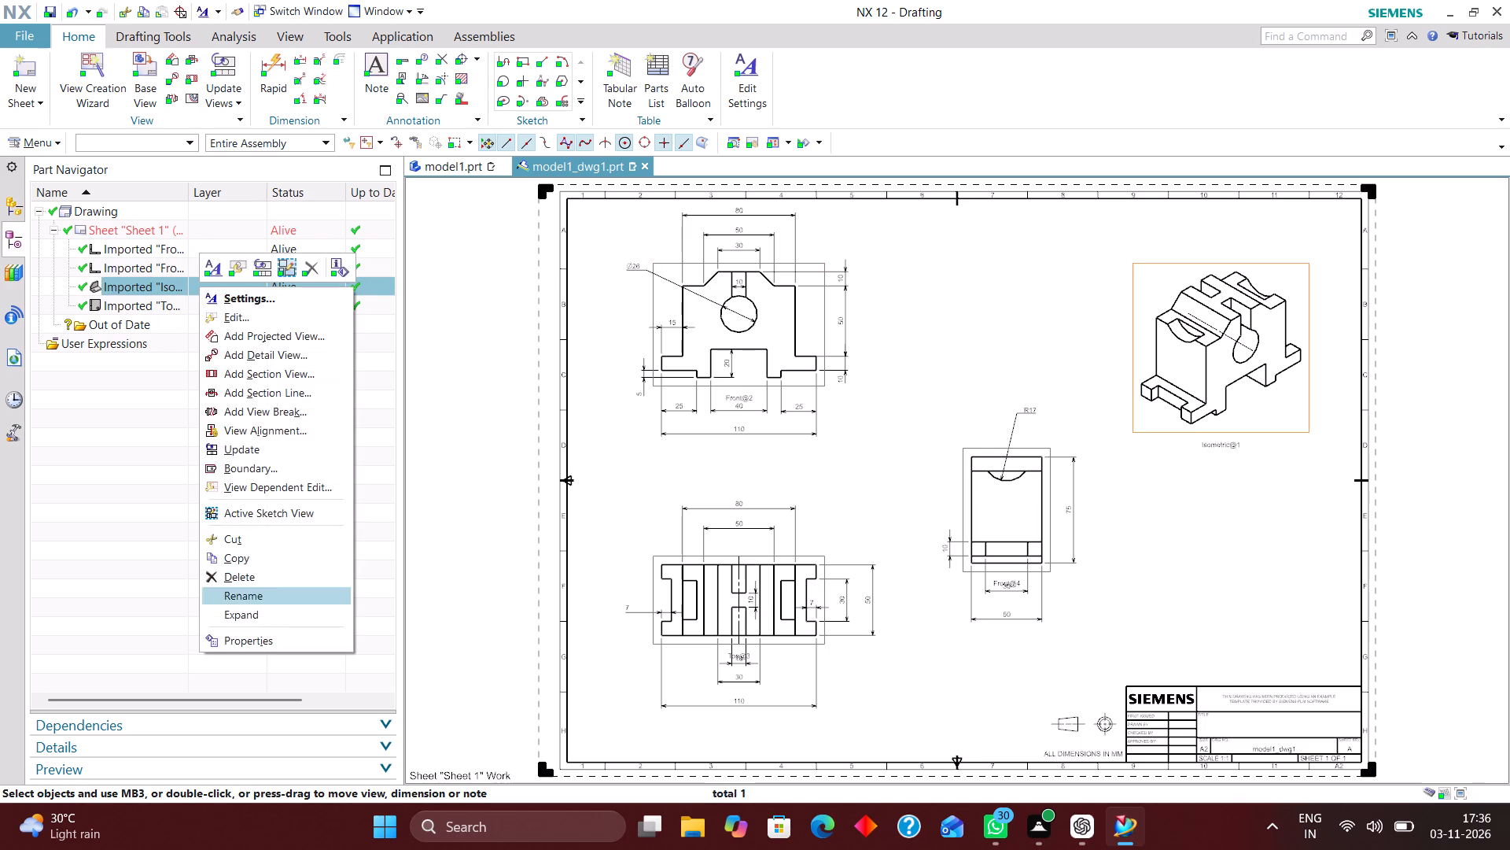
click(297, 595)
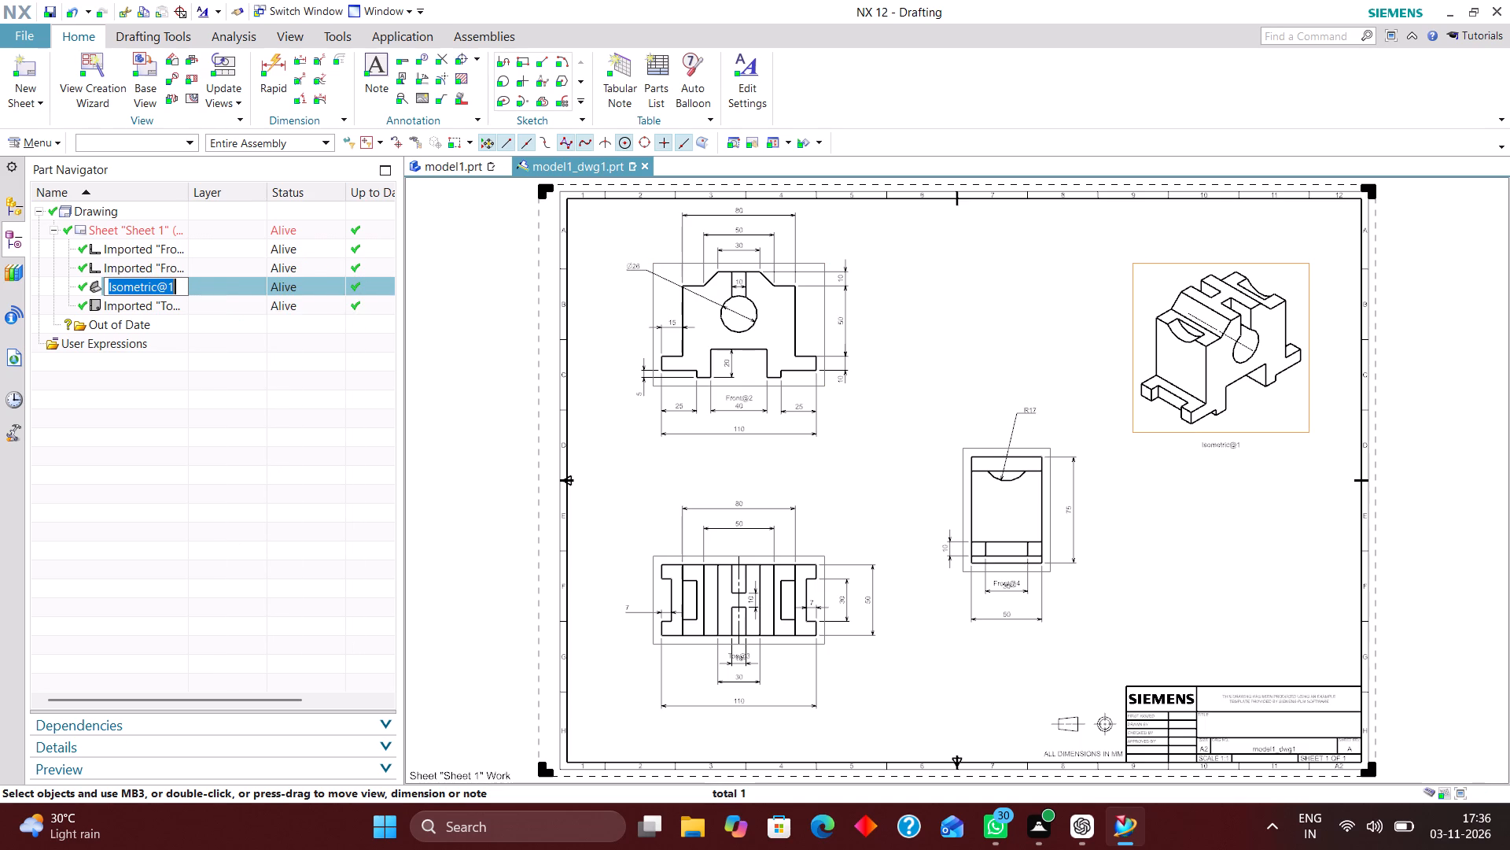
text(IS)
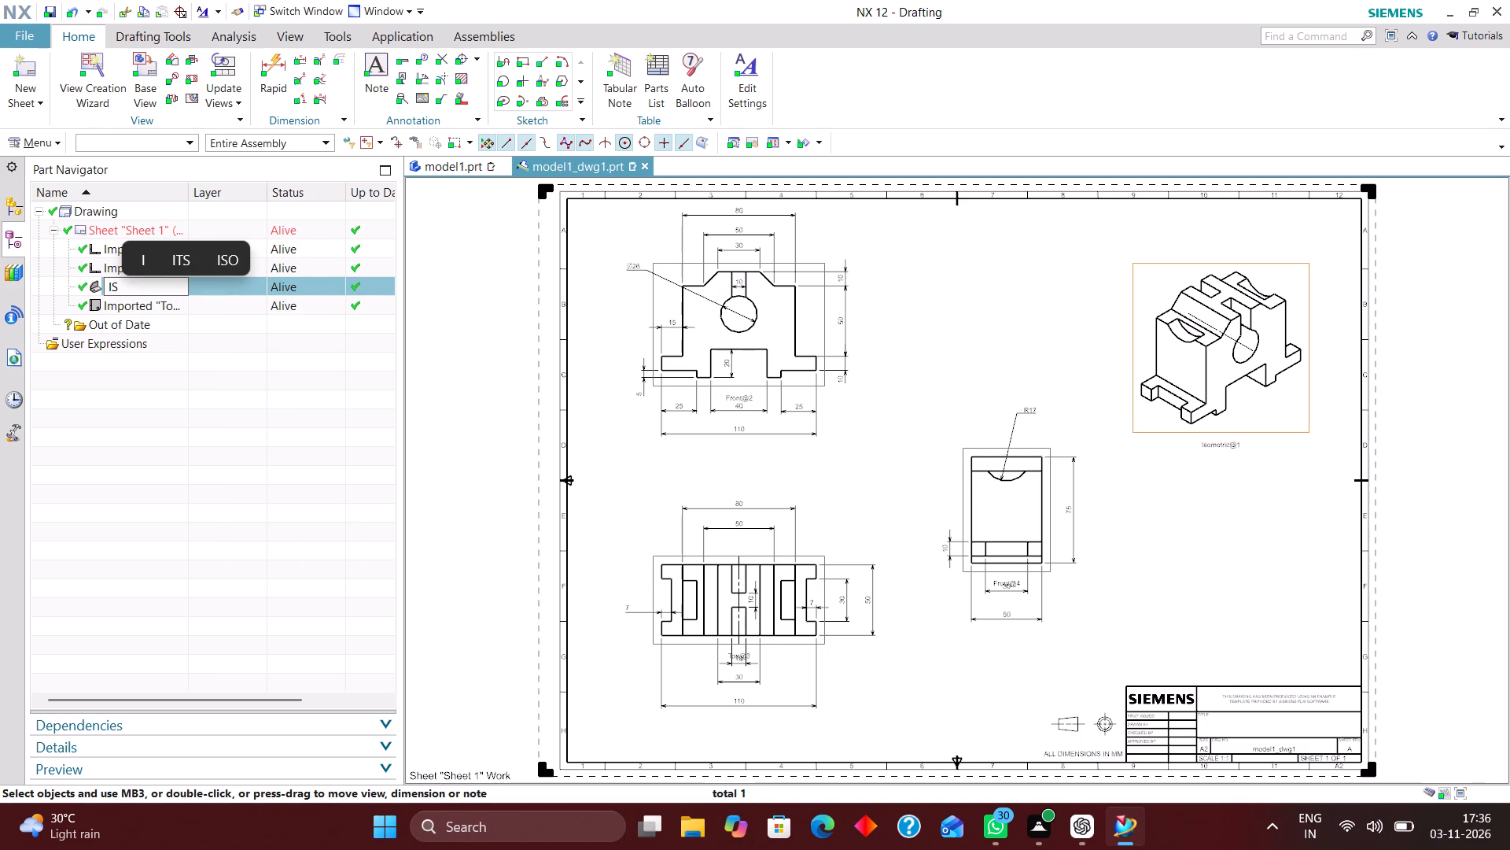
text(OME)
text(TR)
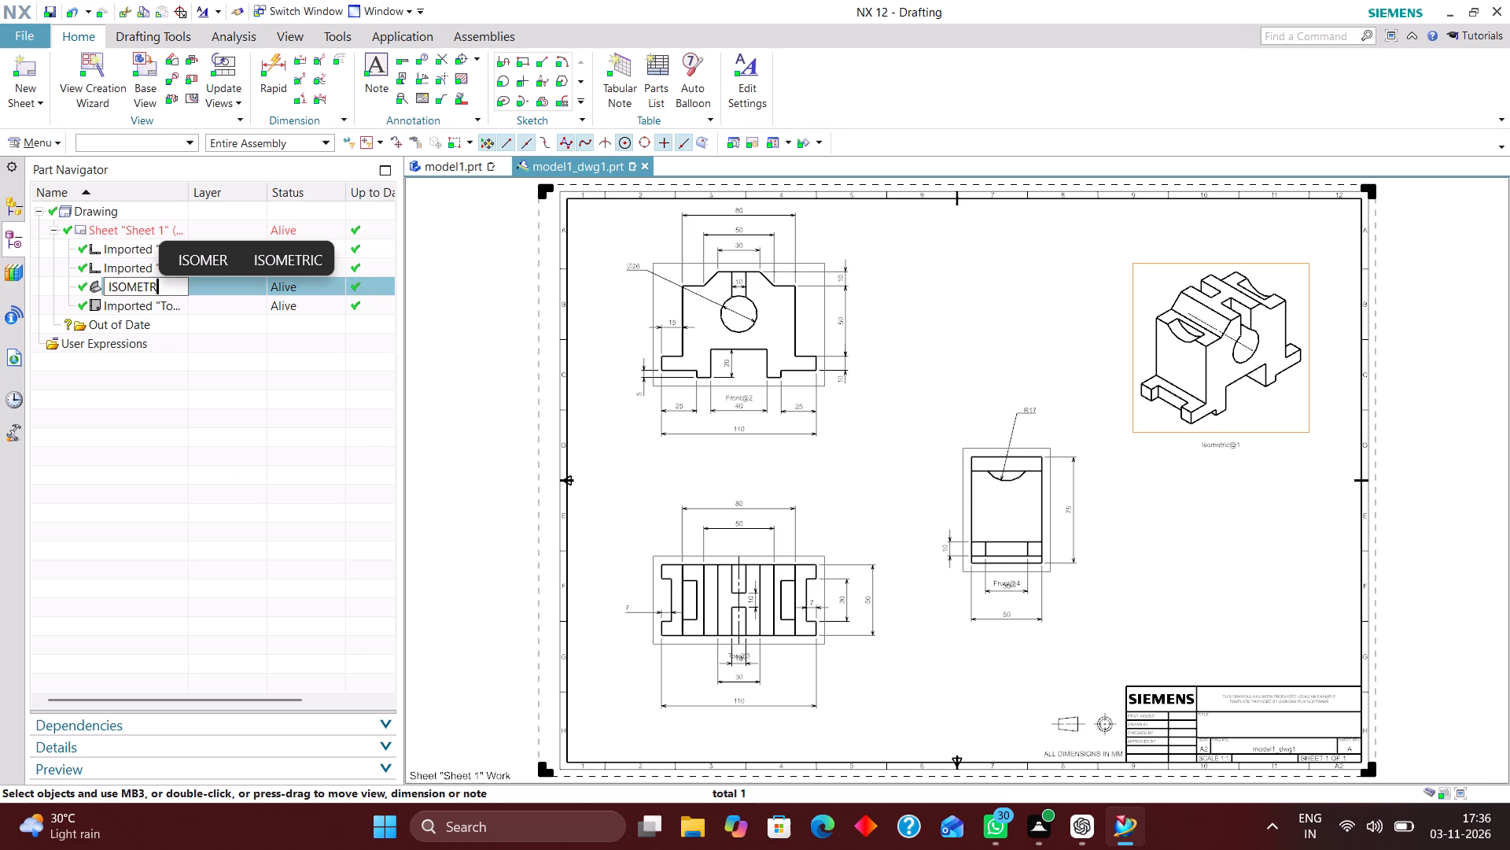
key(Up)
key(Right)
key(space)
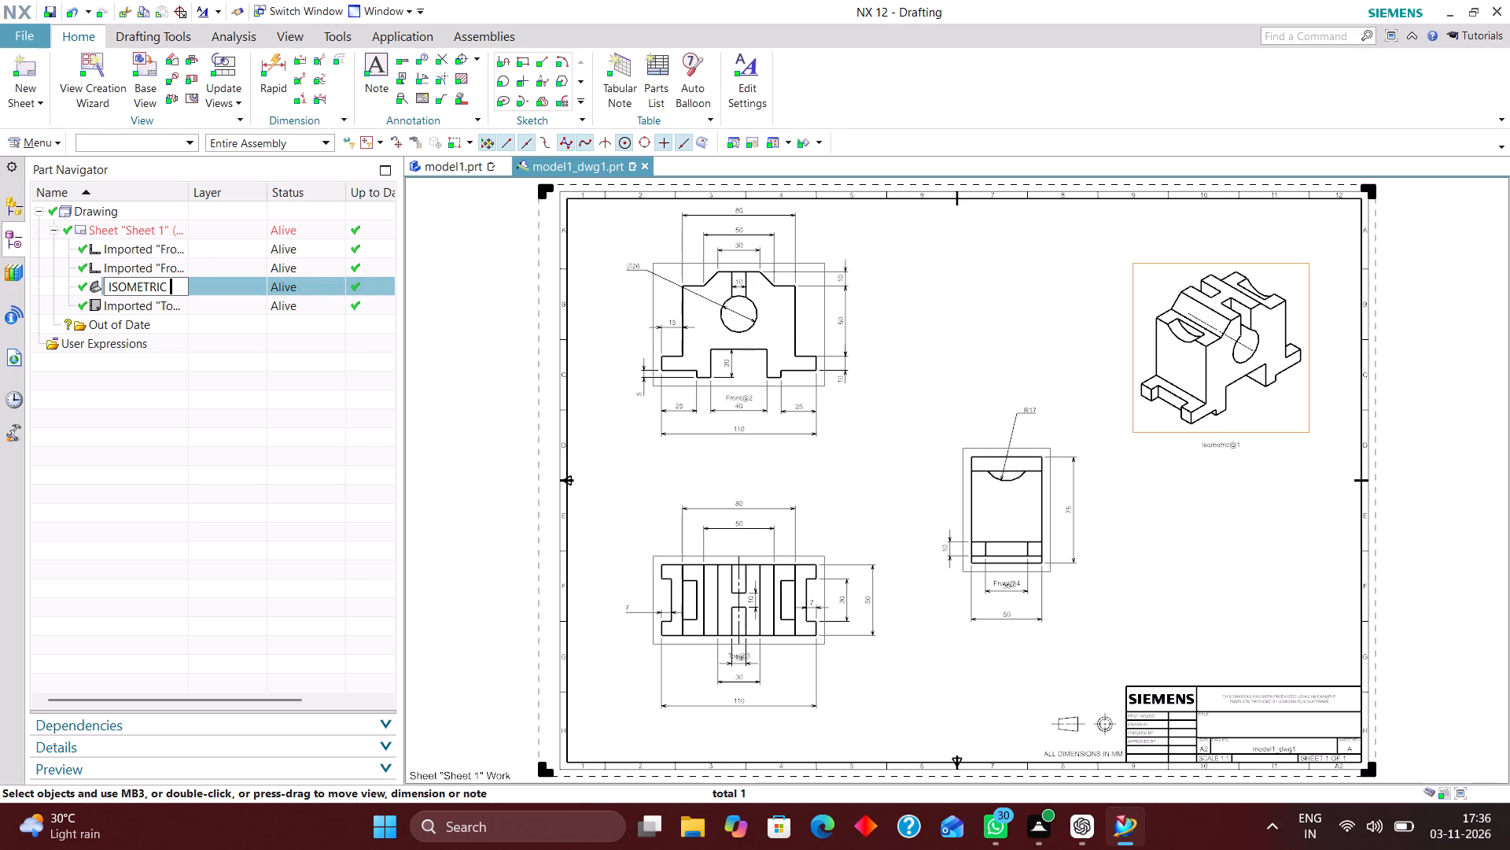
text(VIEW)
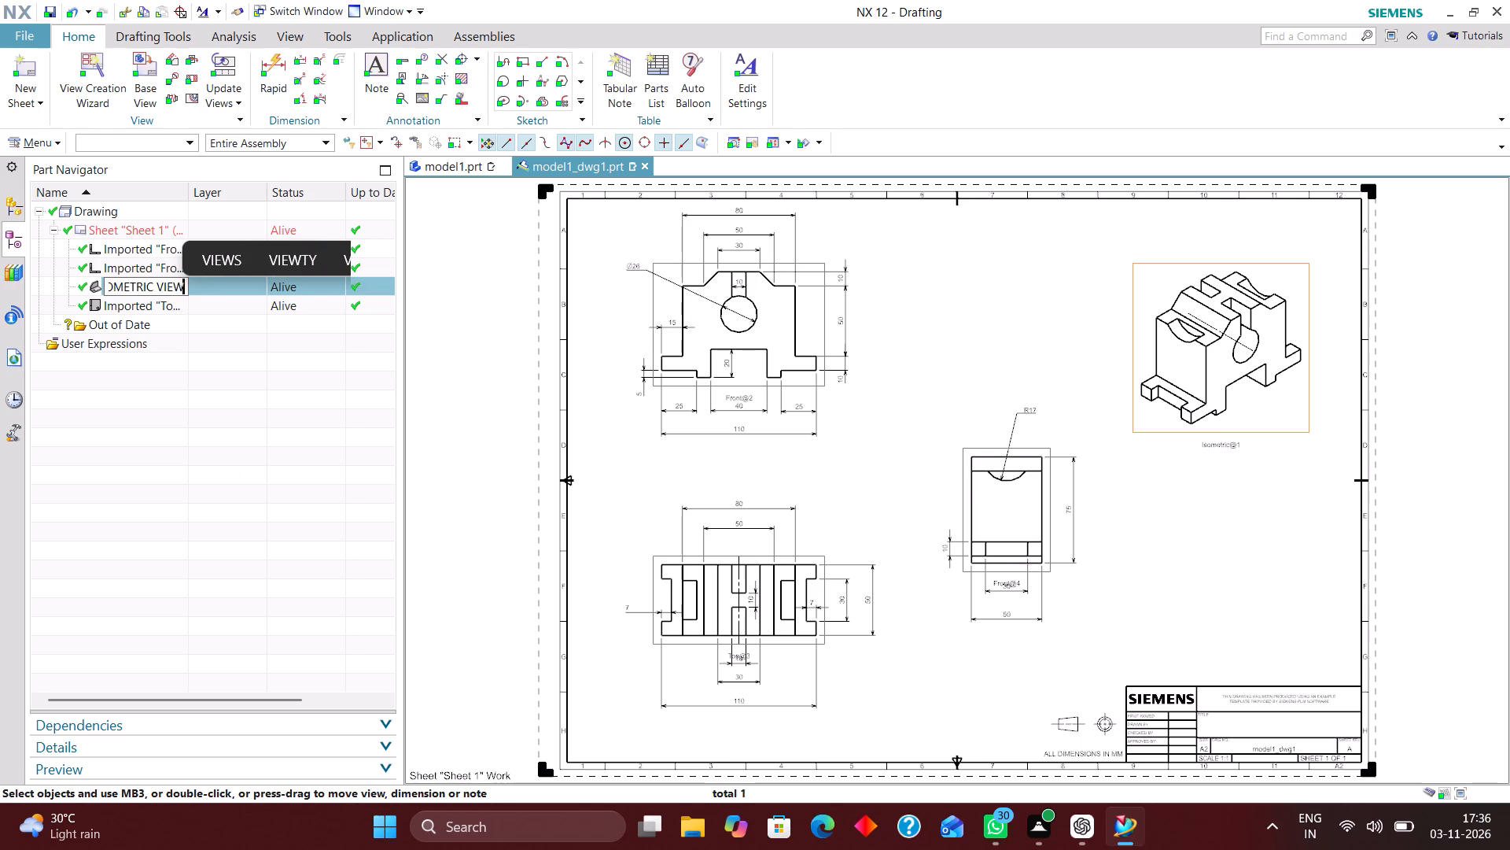
key(Return)
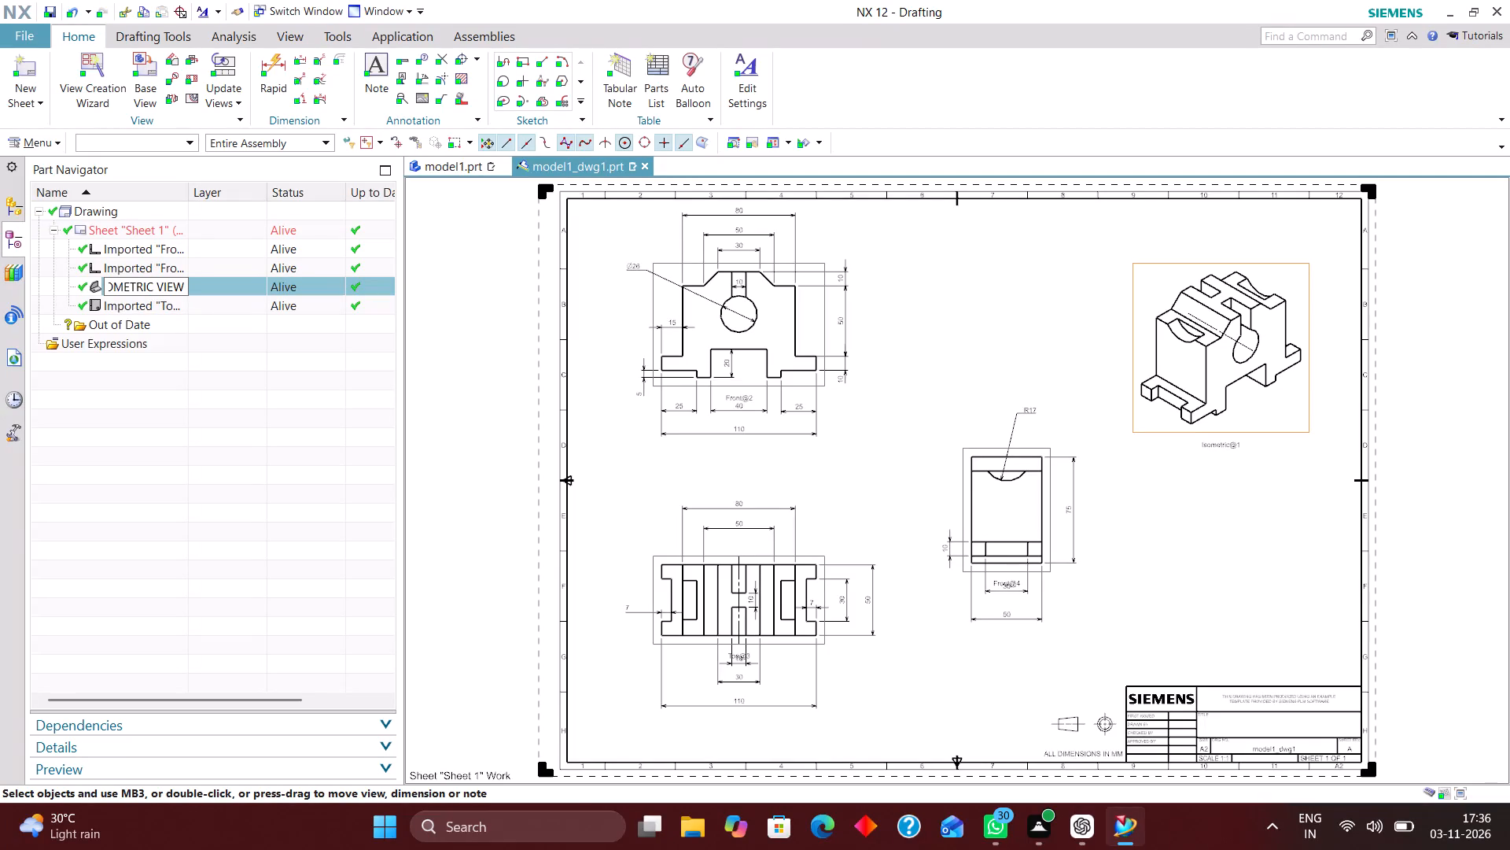
Rename the top view as TOP VIEW.
click(189, 311)
right_click(189, 310)
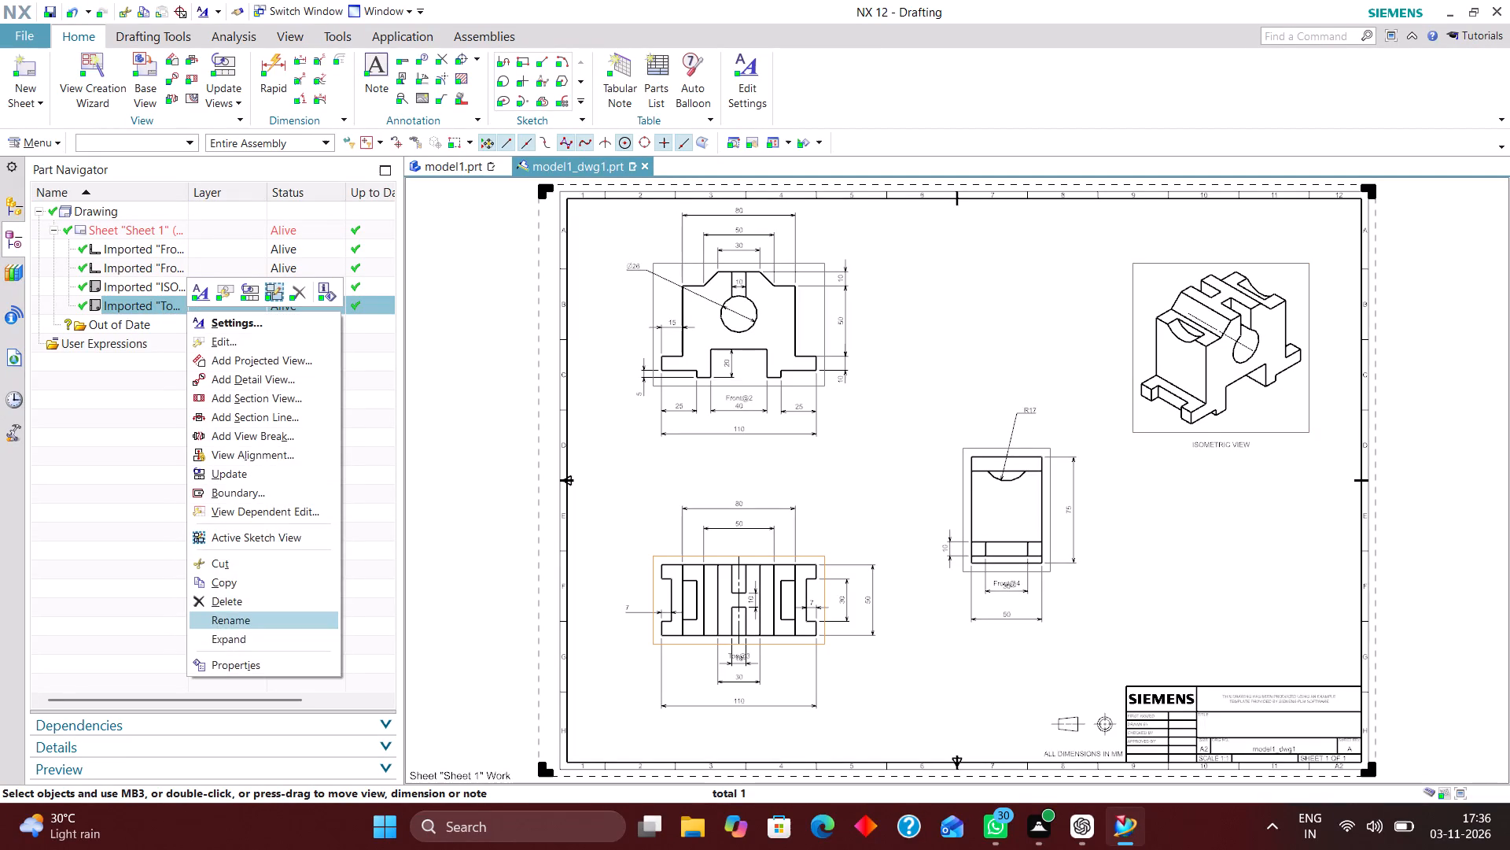
click(263, 622)
text(TOP)
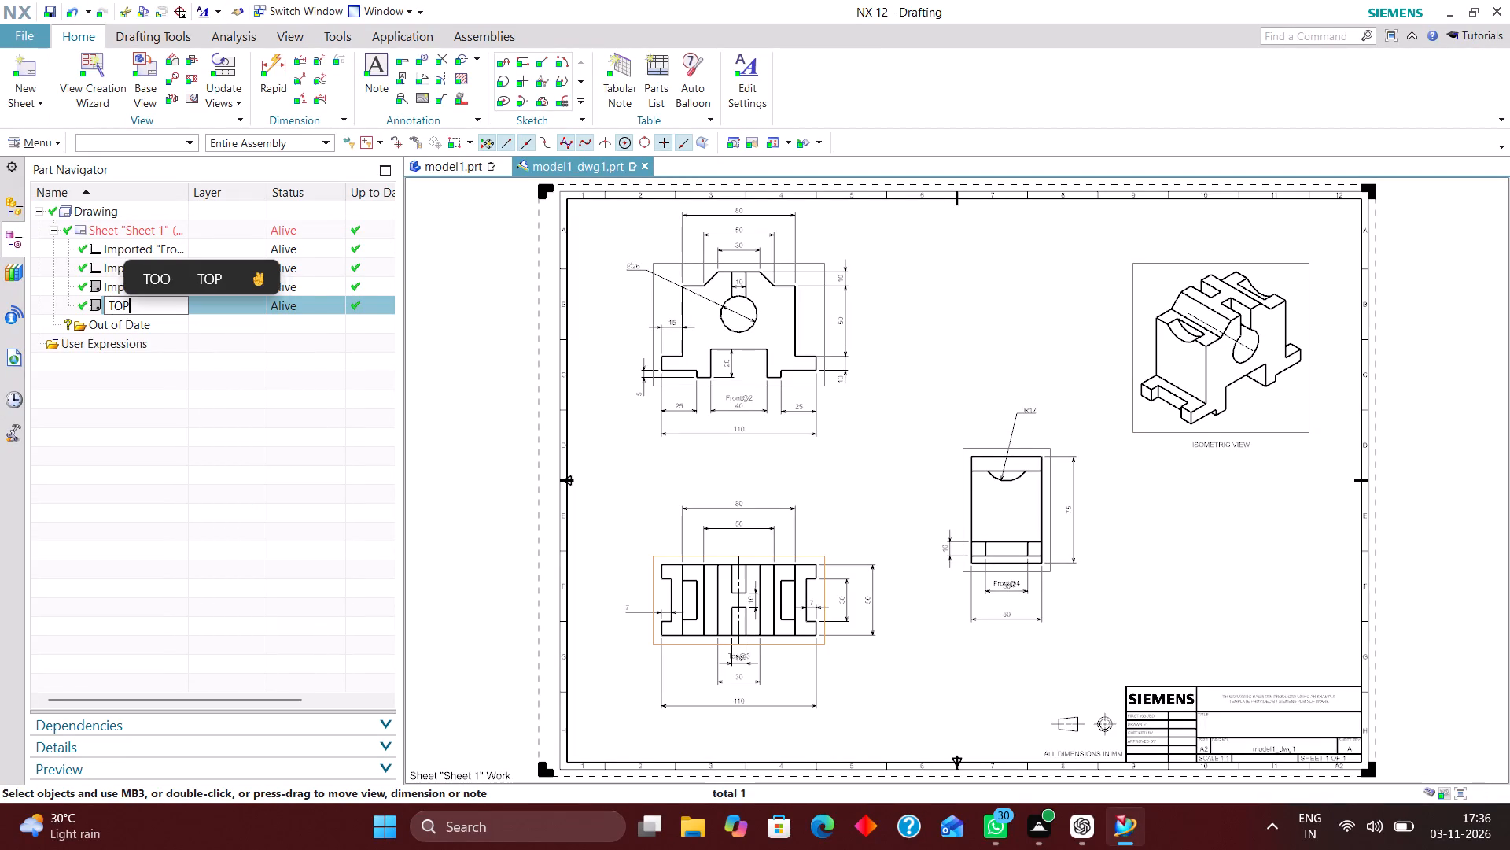
key(space)
text(VIEW)
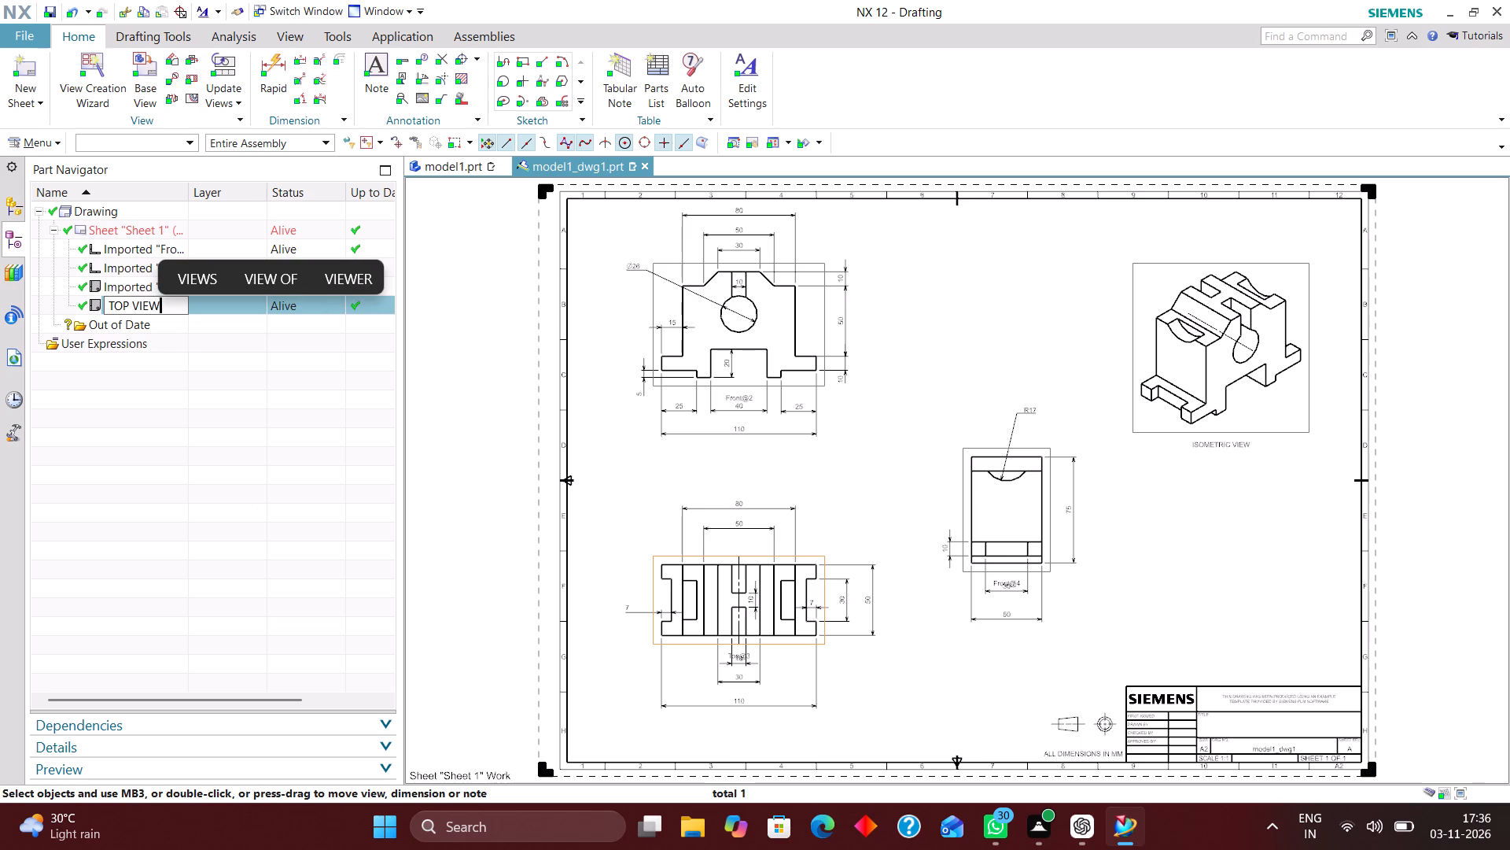
key(Return)
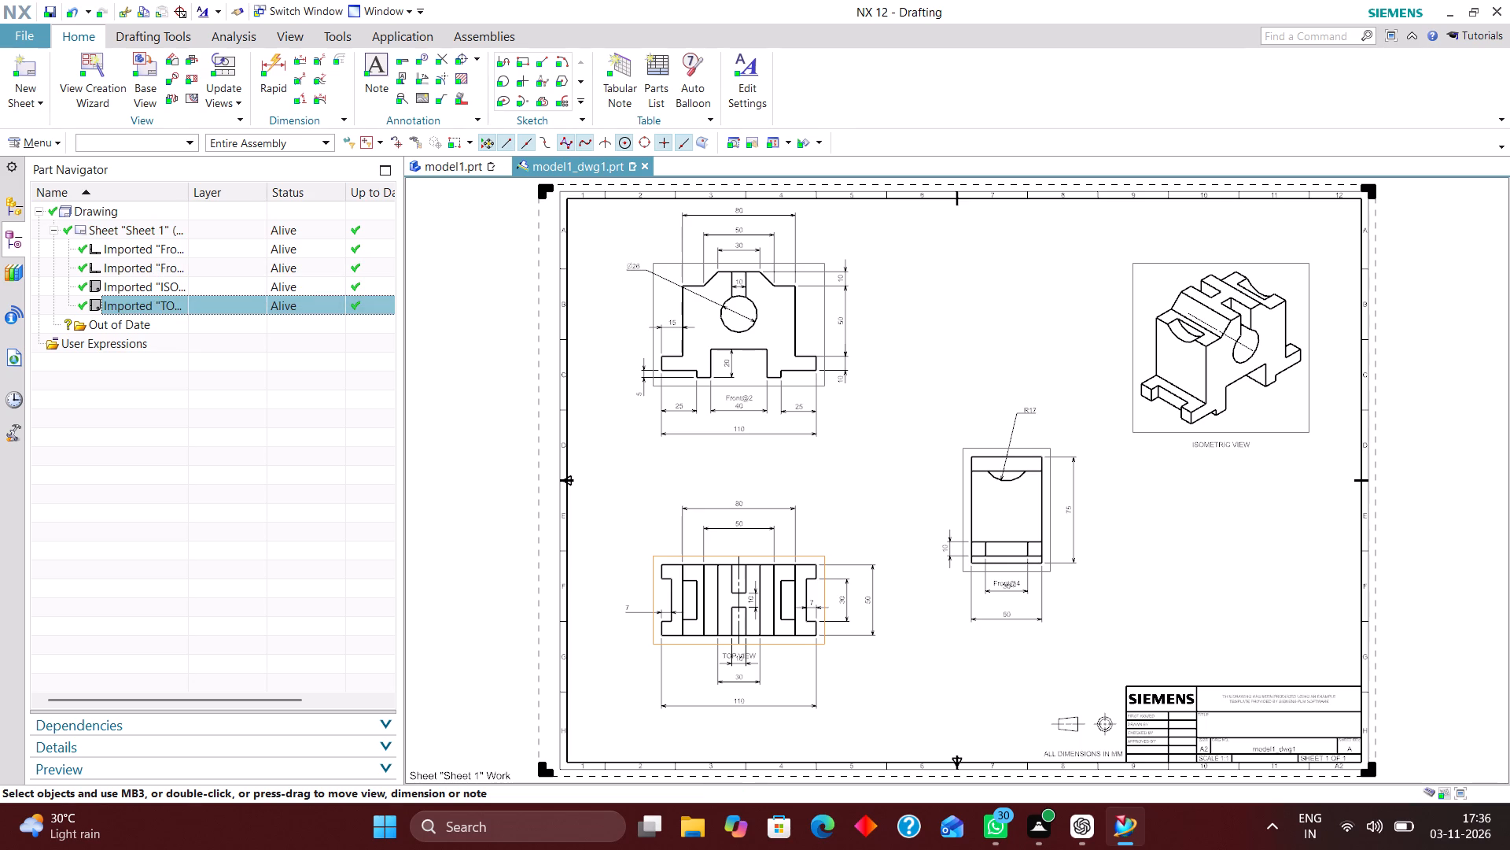
Rename the front view as FRONT VIEW.
click(218, 245)
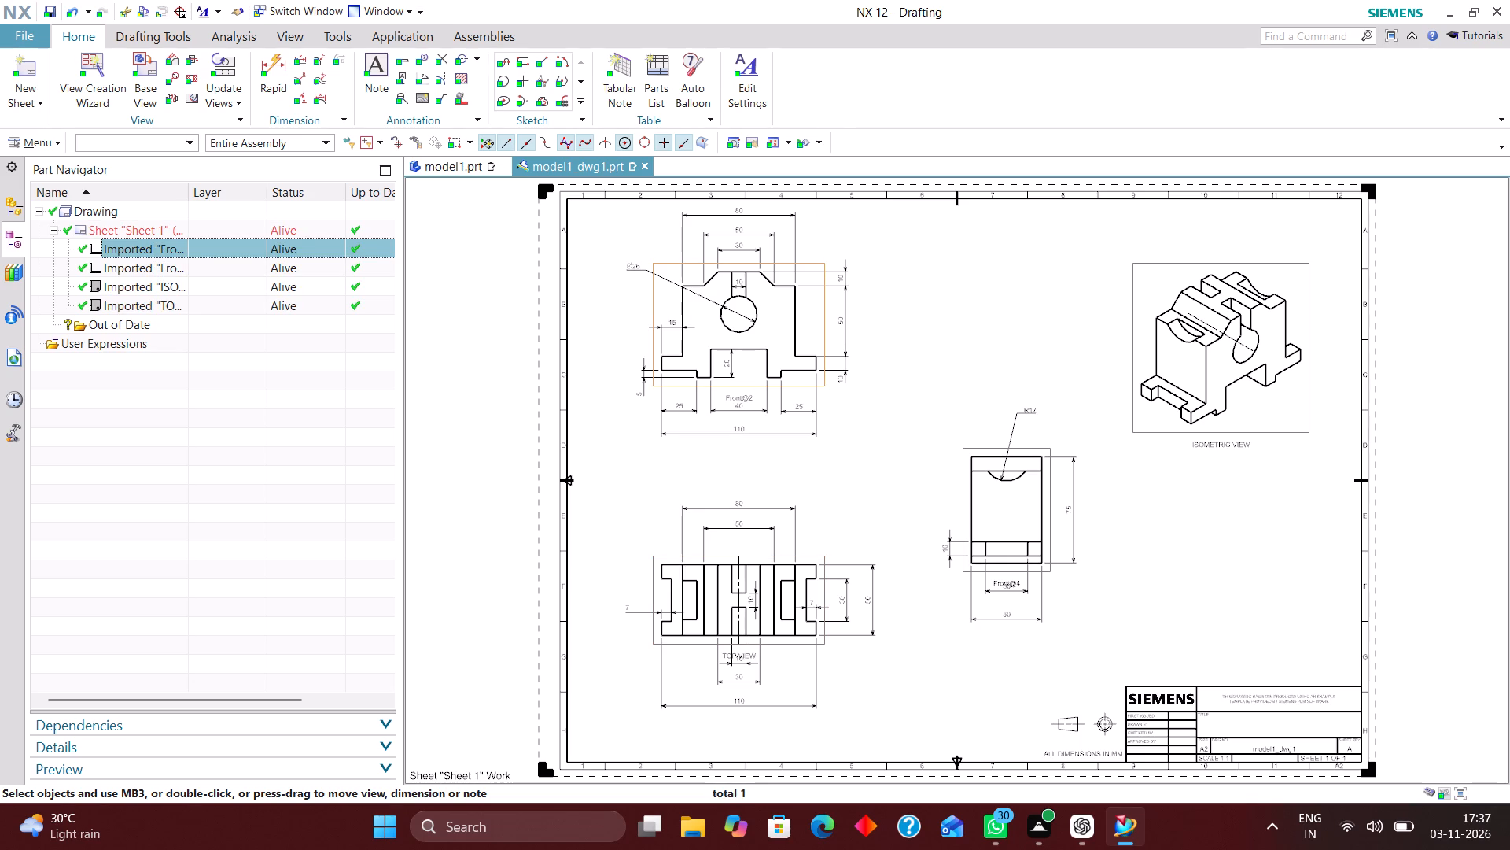
right_click(224, 246)
click(293, 558)
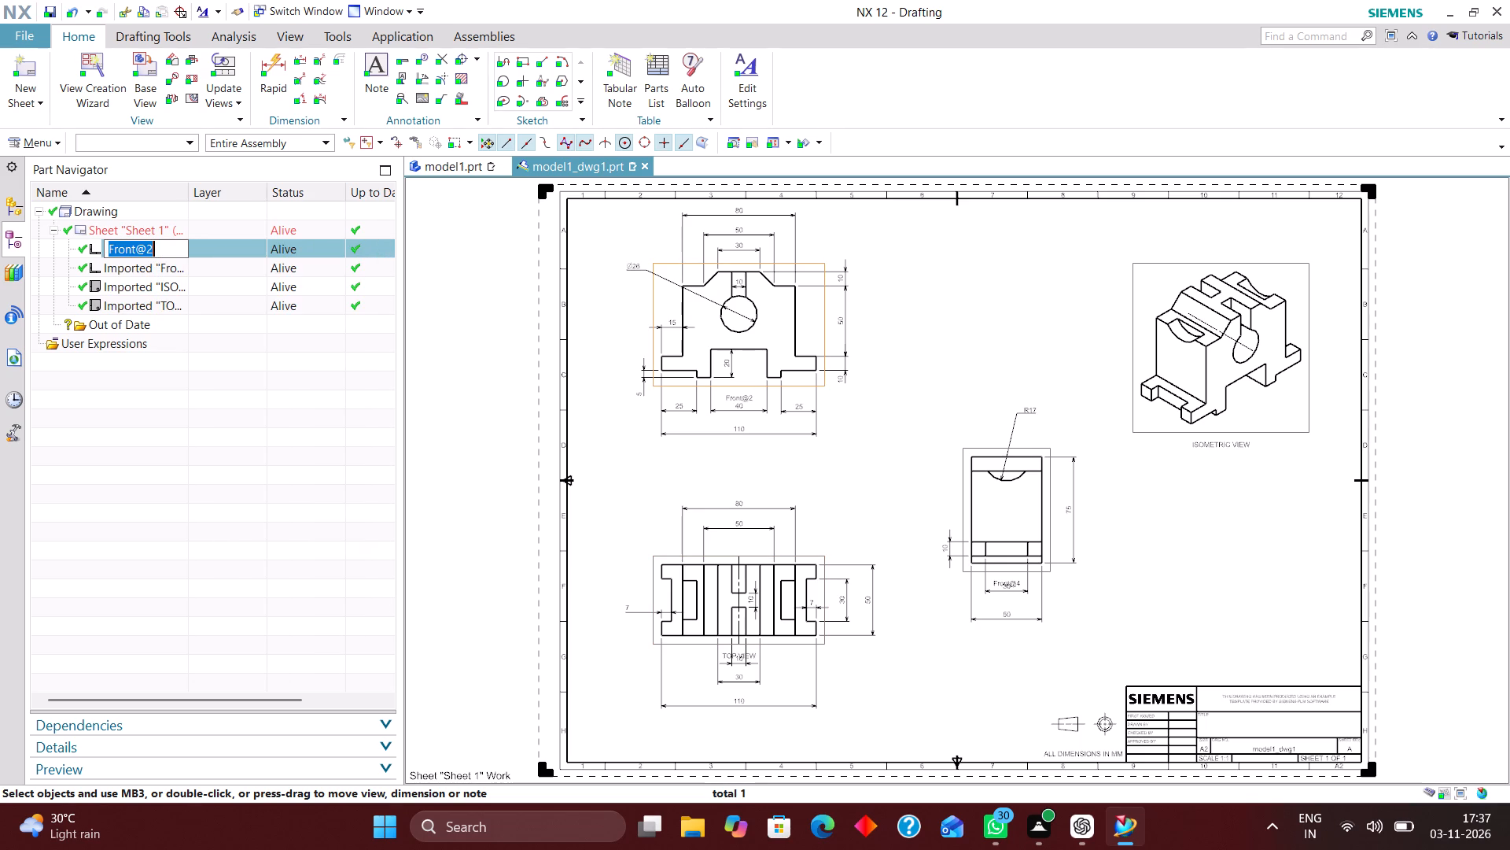
text(FRONT)
key(space)
text(VIEW)
key(Return)
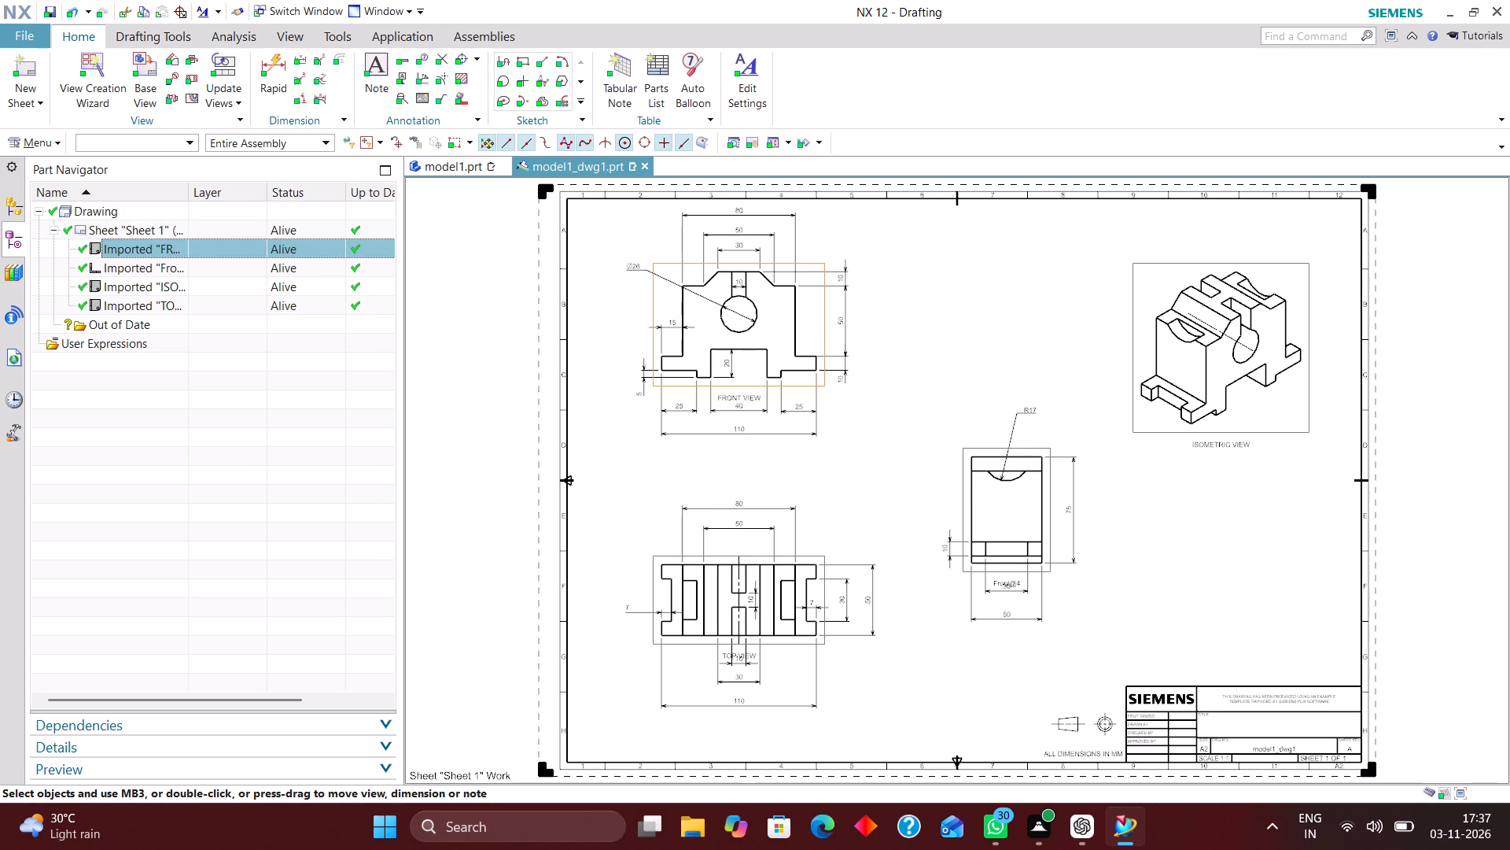
Rename the end view as RIGHT VIEW.
click(208, 271)
right_click(208, 271)
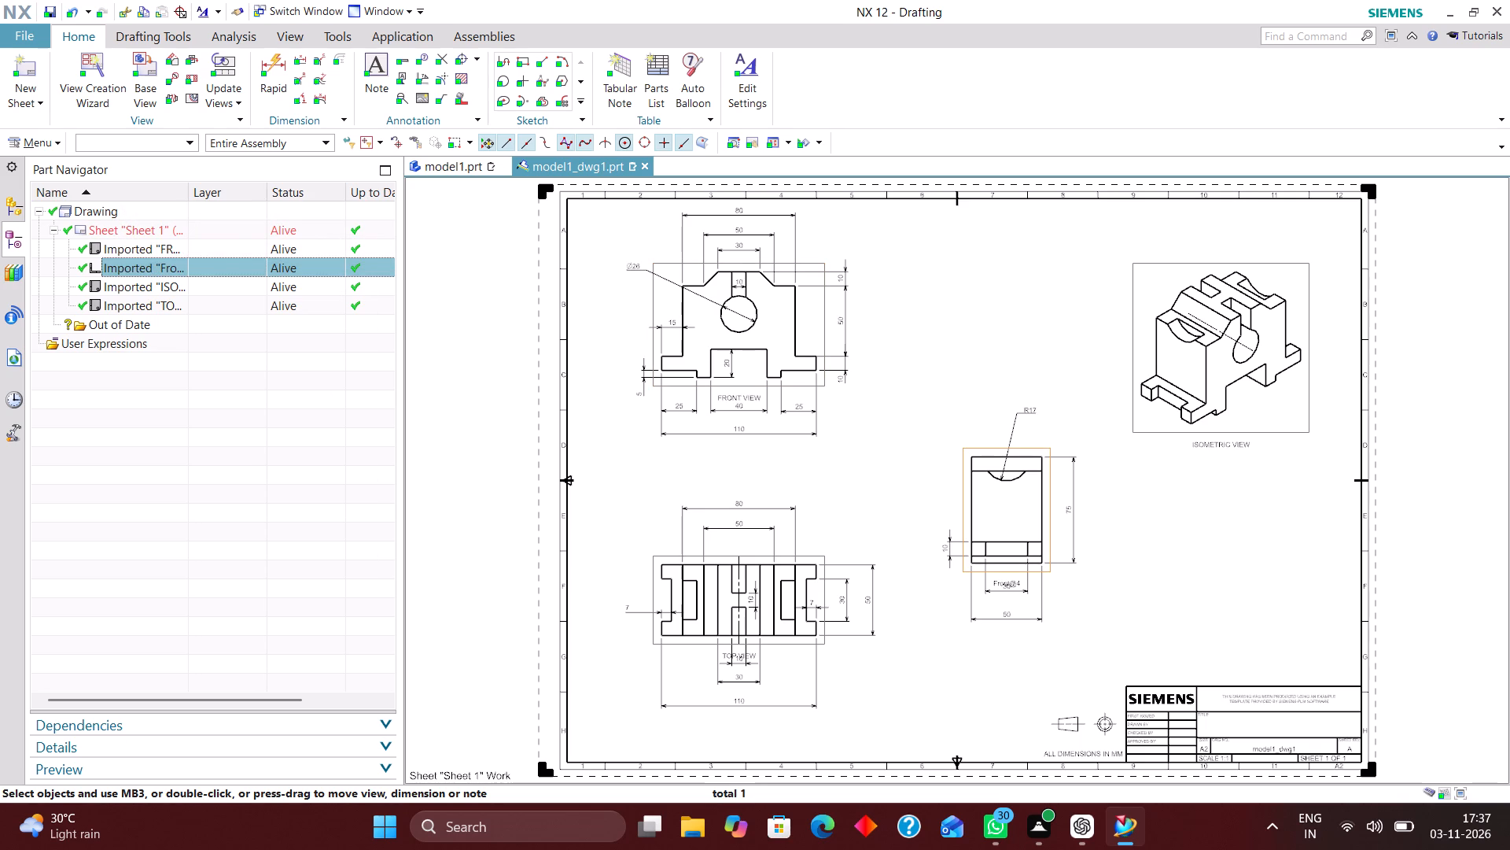
right_click(204, 272)
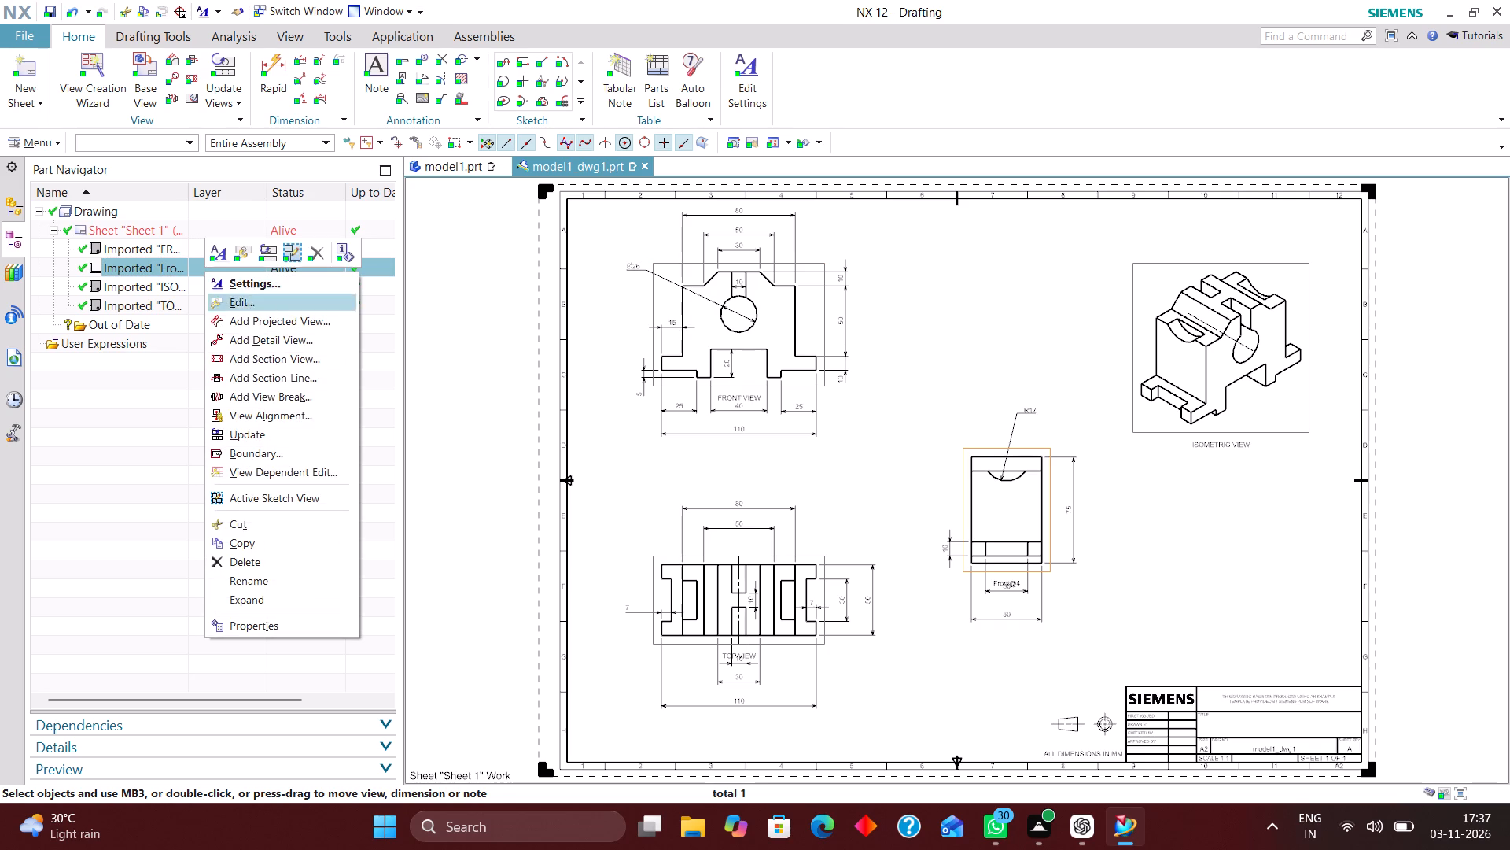
click(280, 582)
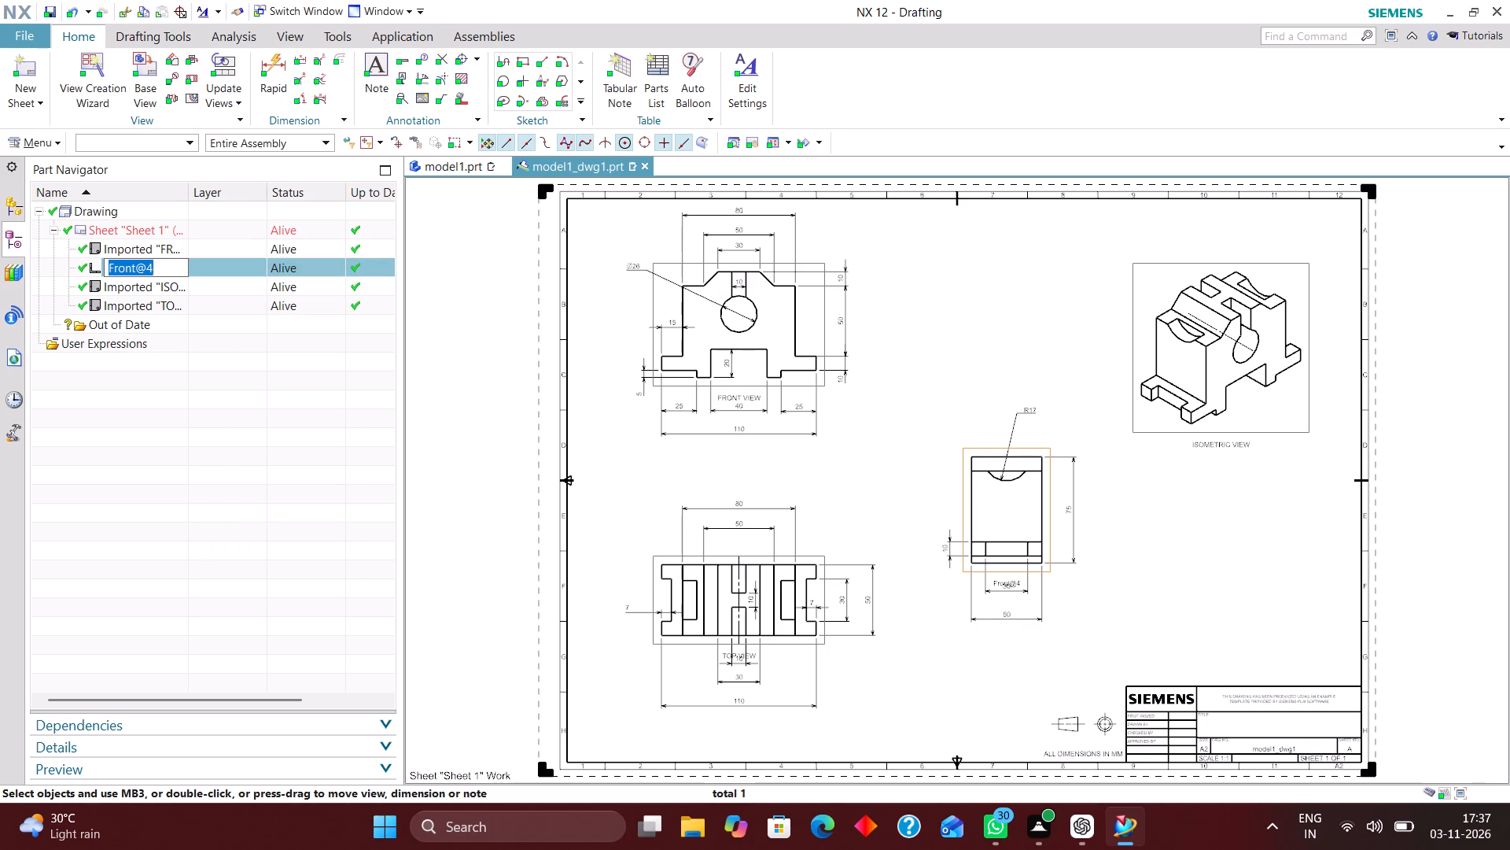
text(RIGHT)
key(space)
text(VIEW)
key(Return)
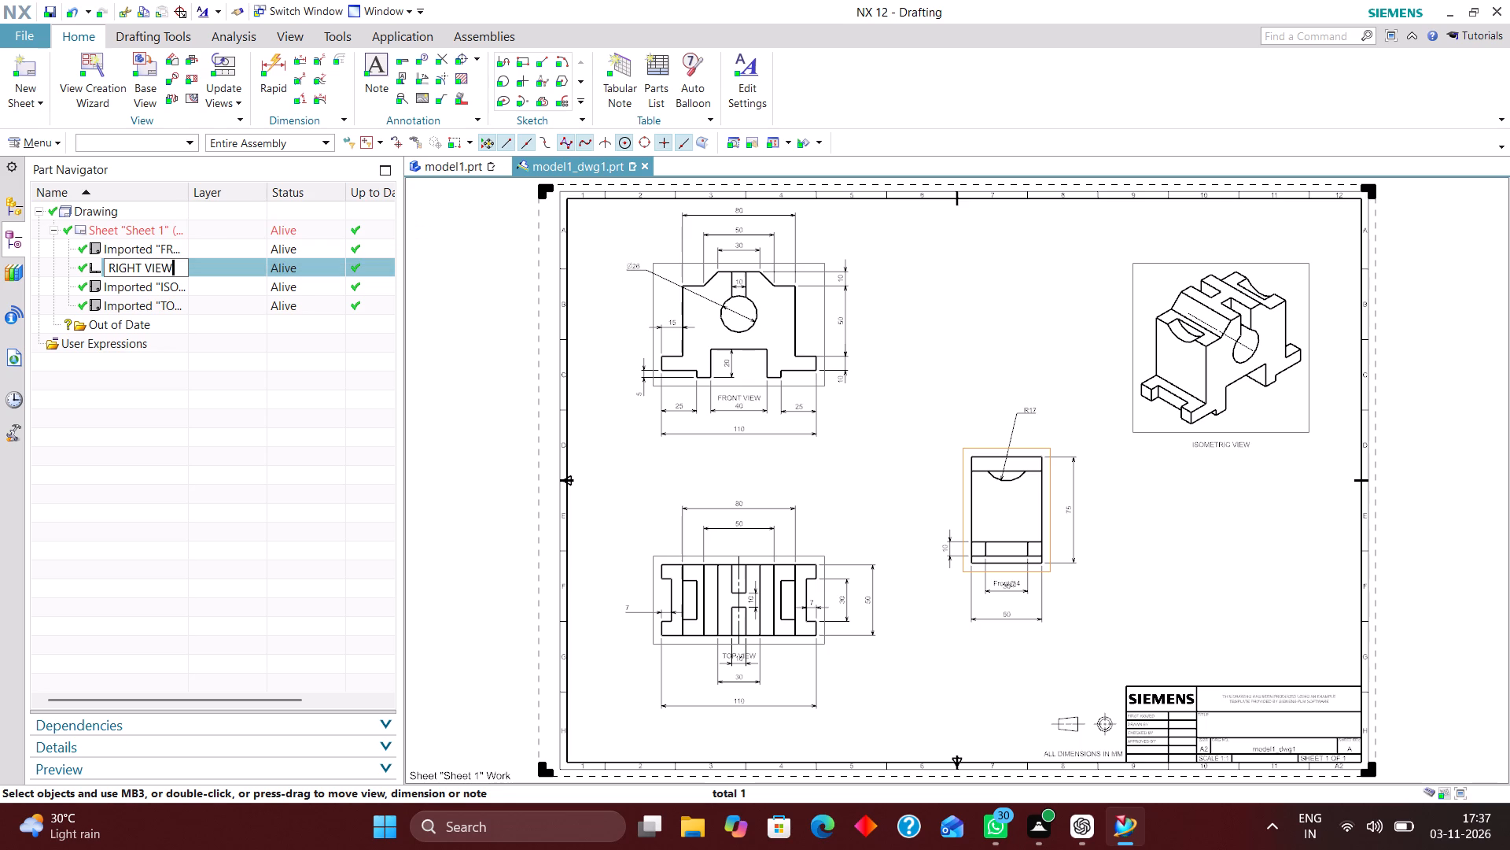
Move the TOP VIEW label clear of the dimensions, centred below the top view's 110 mm overall width dimension.
scroll(735, 688, up, 5)
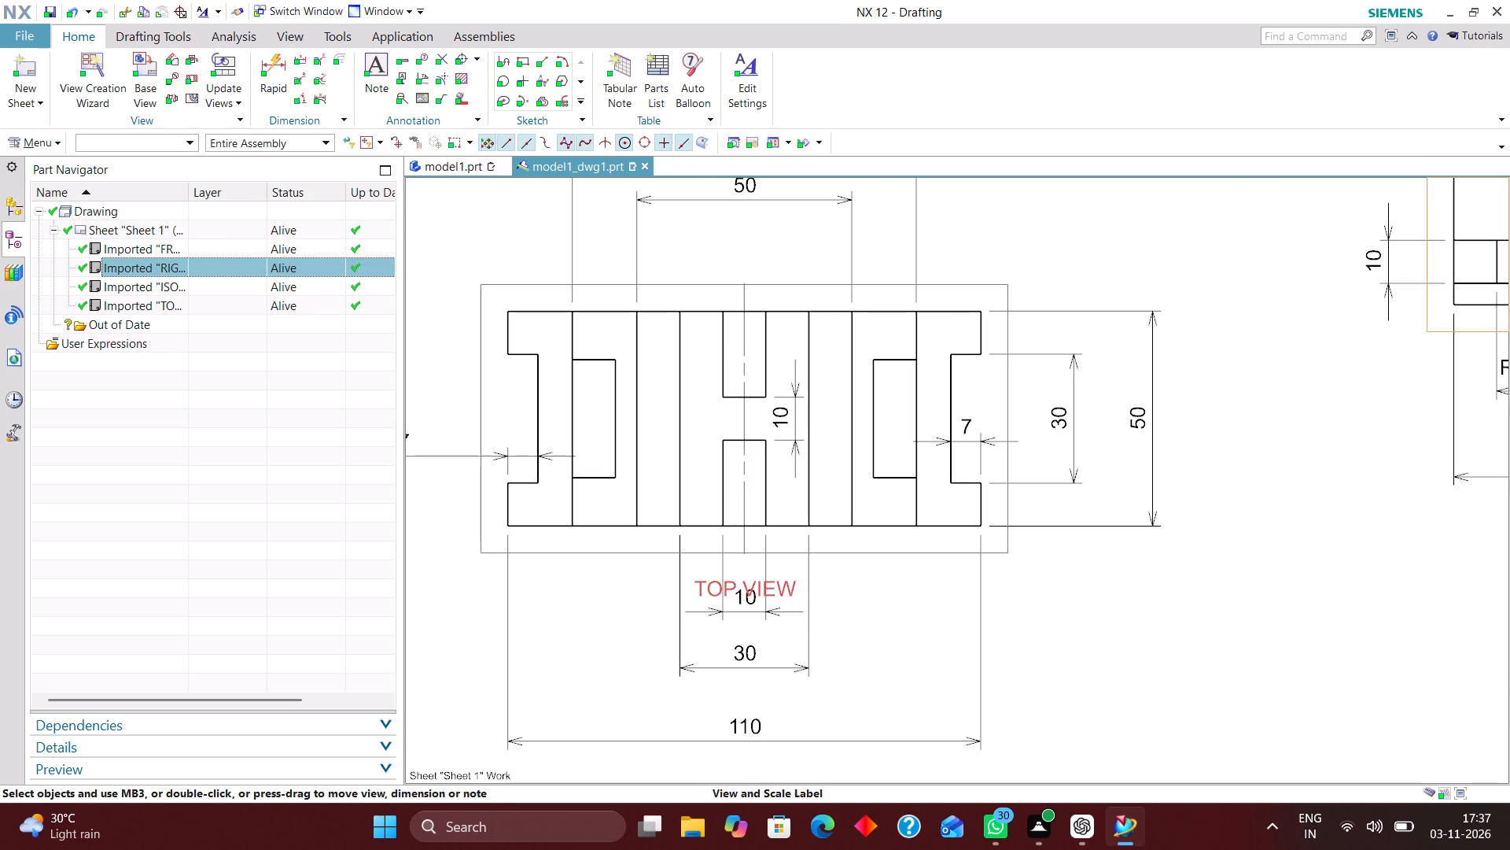
drag(774, 589, 805, 702)
scroll(807, 490, down, 2)
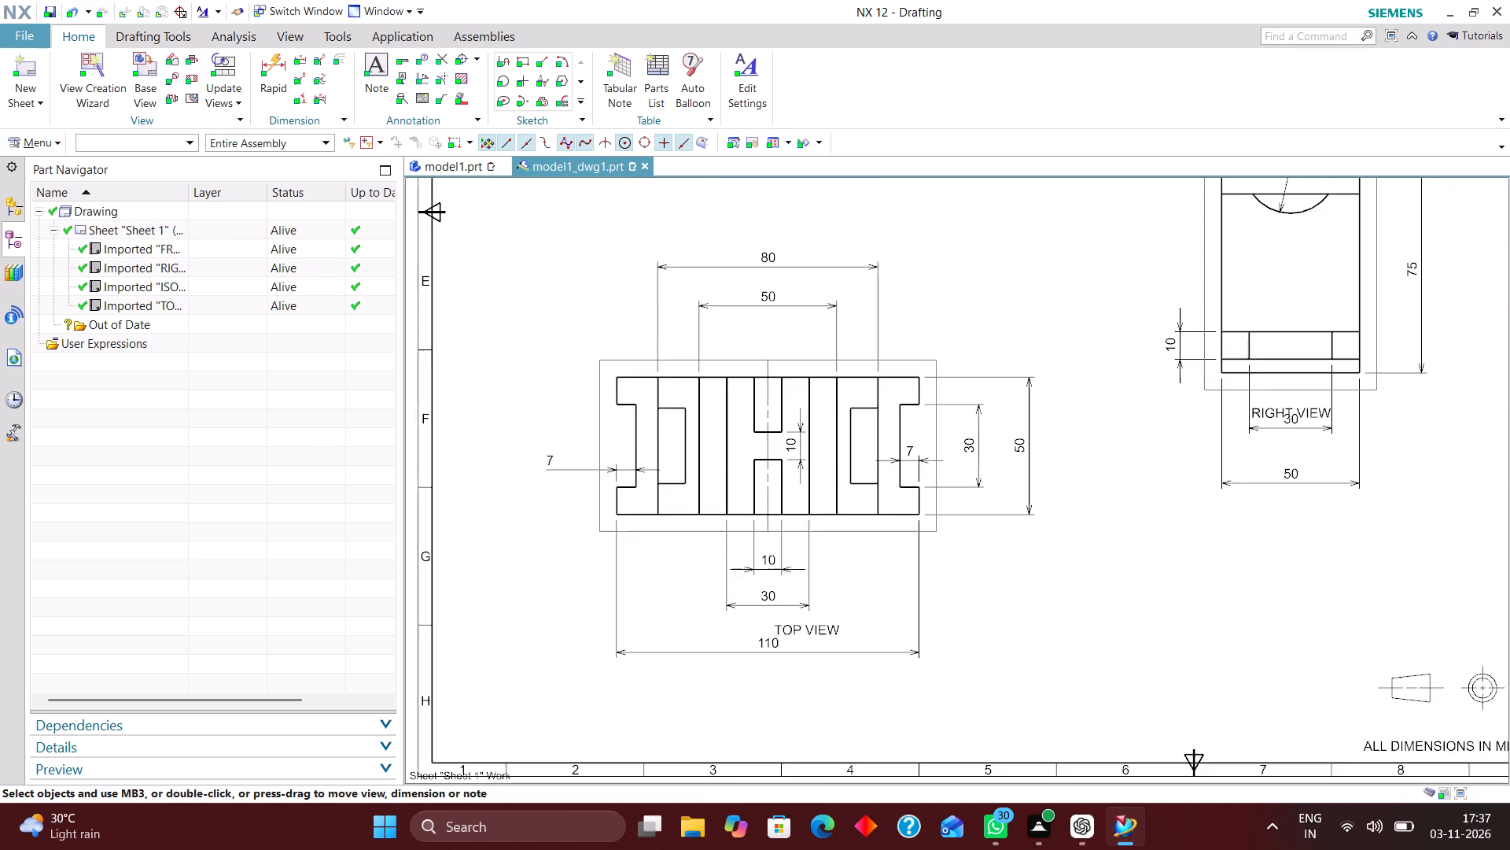
scroll(816, 651, up, 3)
drag(818, 604, 738, 704)
scroll(725, 661, down, 3)
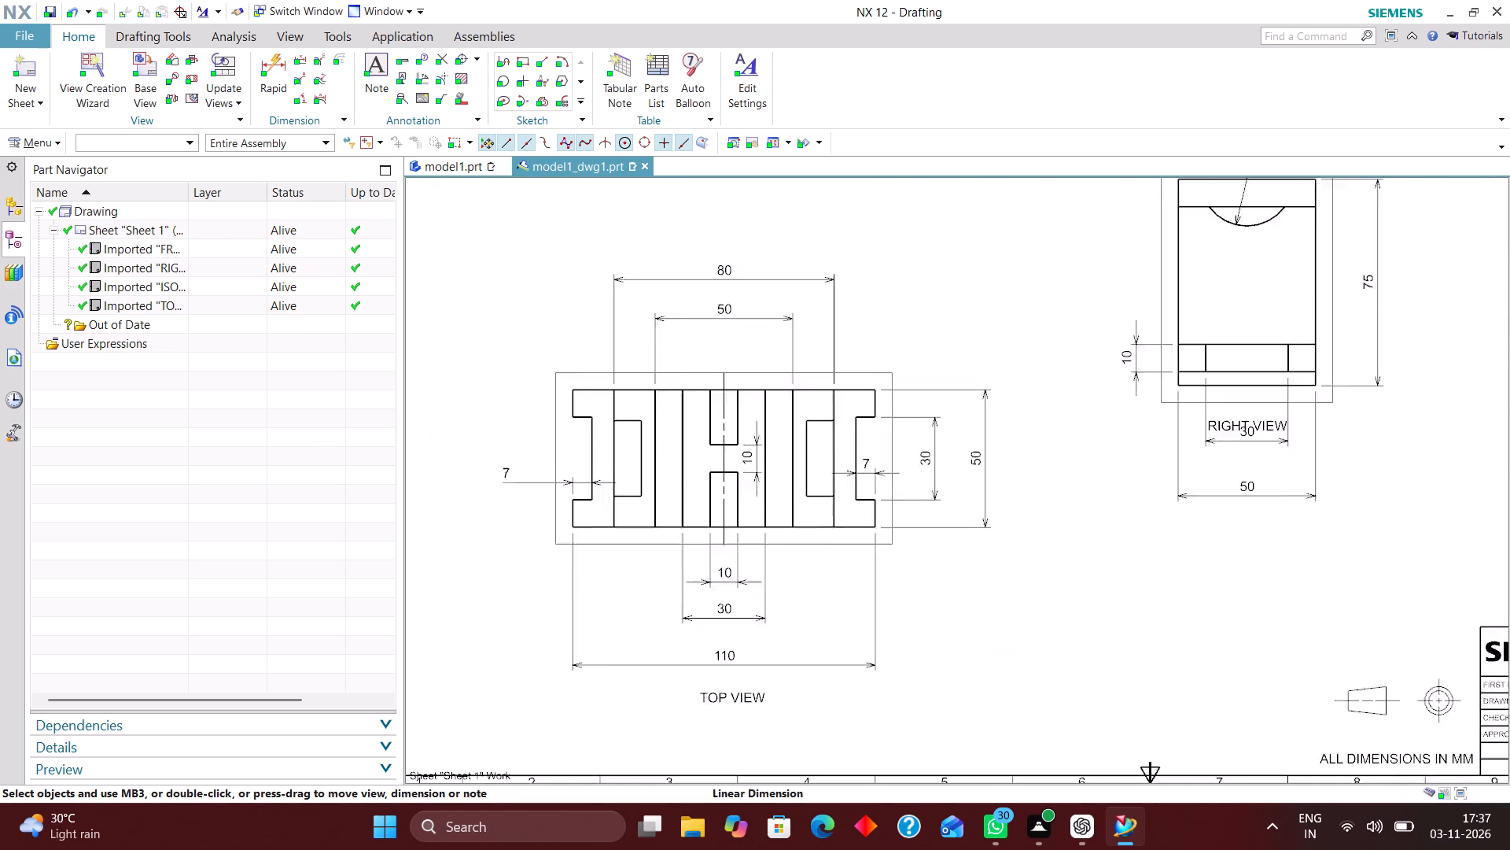
Adjust the spacing of the top view's 110 mm dimension between the 30 mm dimension and the TOP VIEW label.
scroll(727, 689, down, 1)
drag(721, 671, 716, 648)
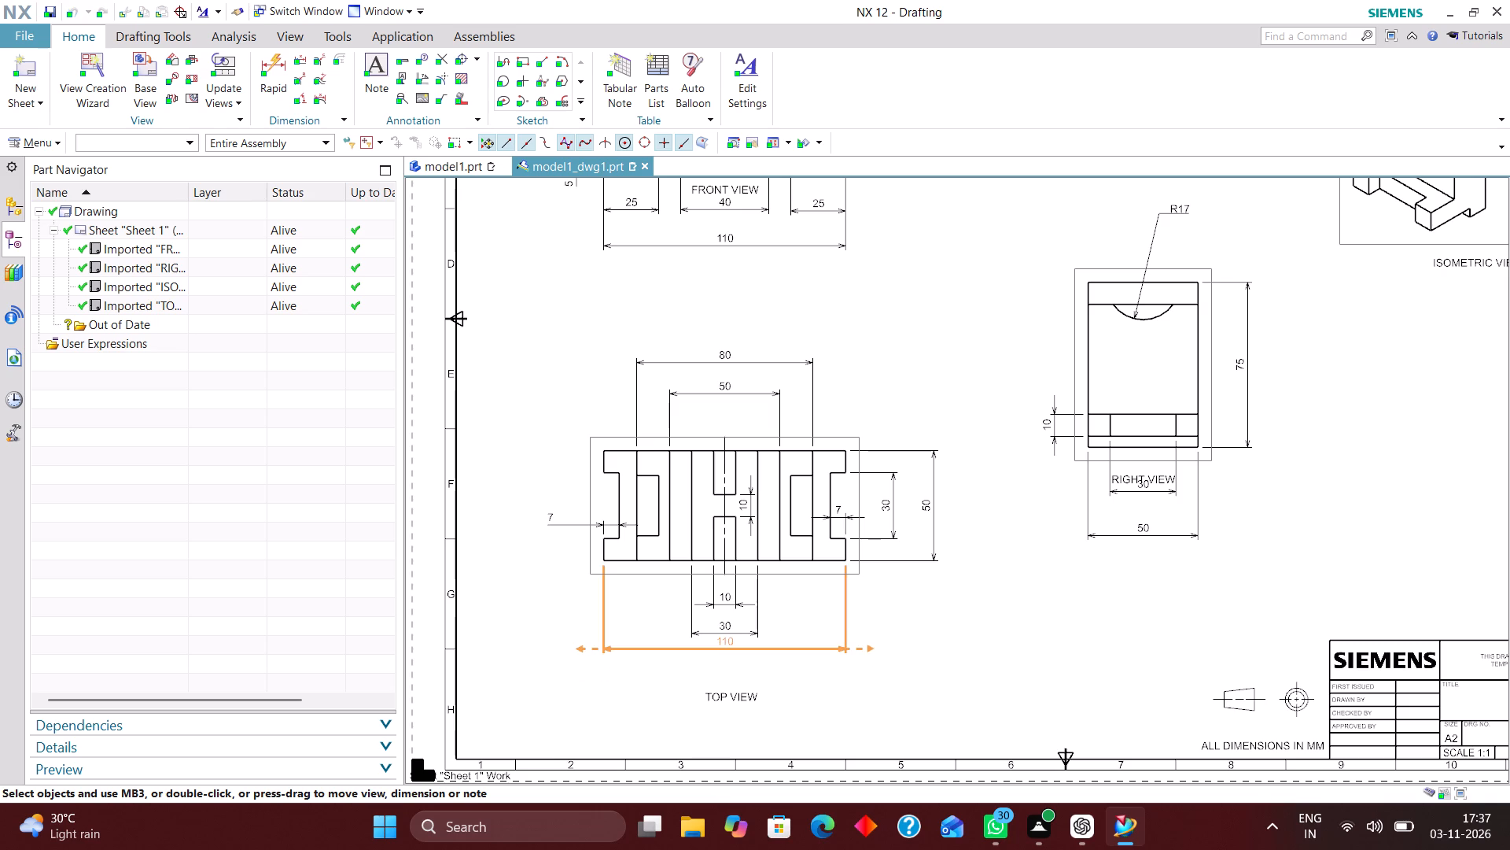
drag(716, 648, 715, 651)
scroll(606, 671, down, 4)
scroll(657, 676, up, 5)
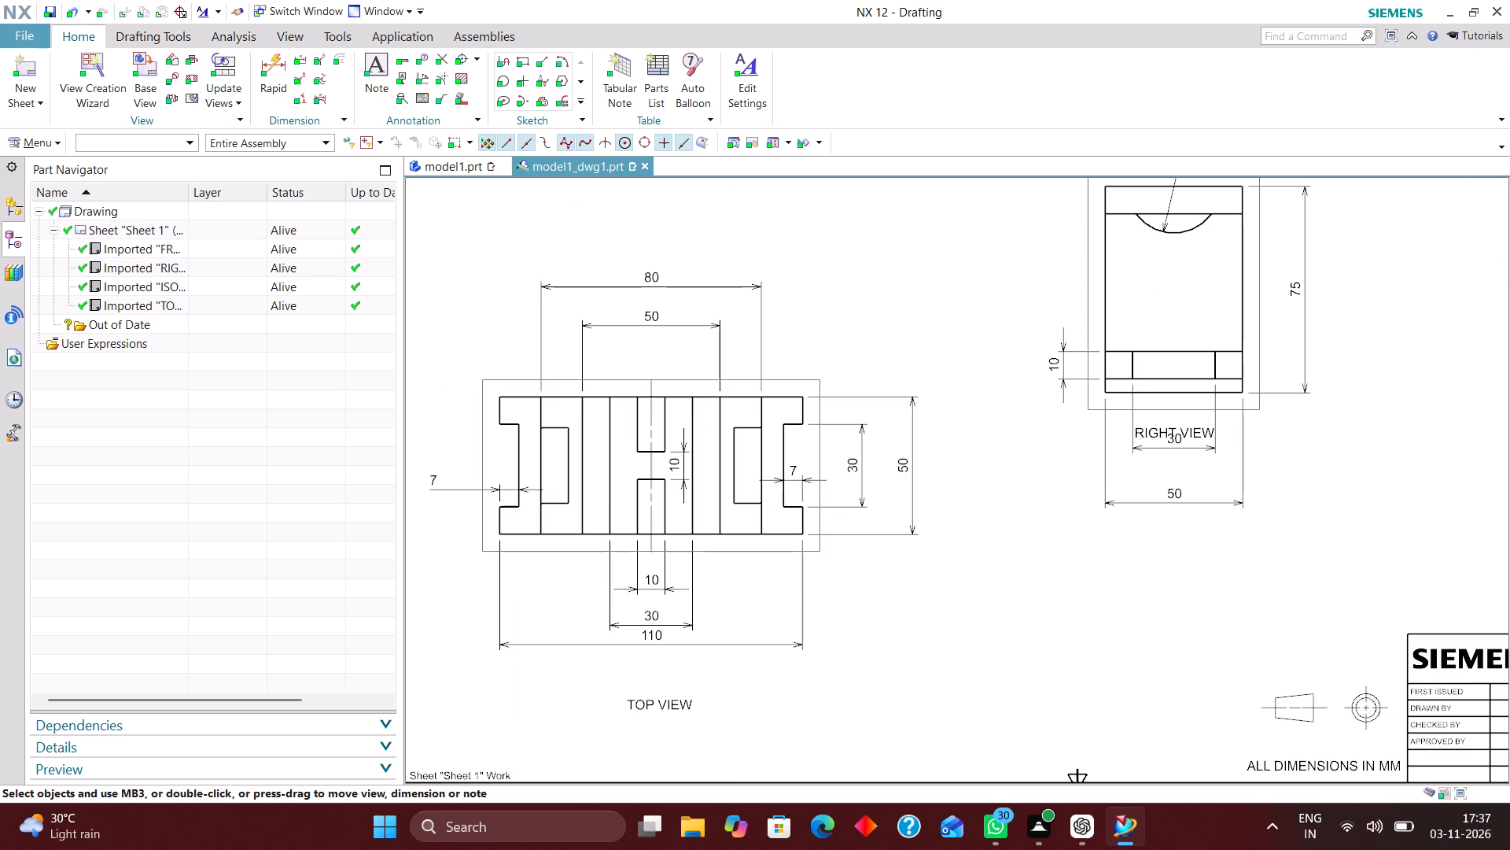
drag(655, 645, 652, 652)
scroll(610, 629, down, 4)
Move the RIGHT VIEW label below the 50 mm dimension and respace the 30 and 50 mm dimensions beneath the right view.
scroll(943, 599, up, 2)
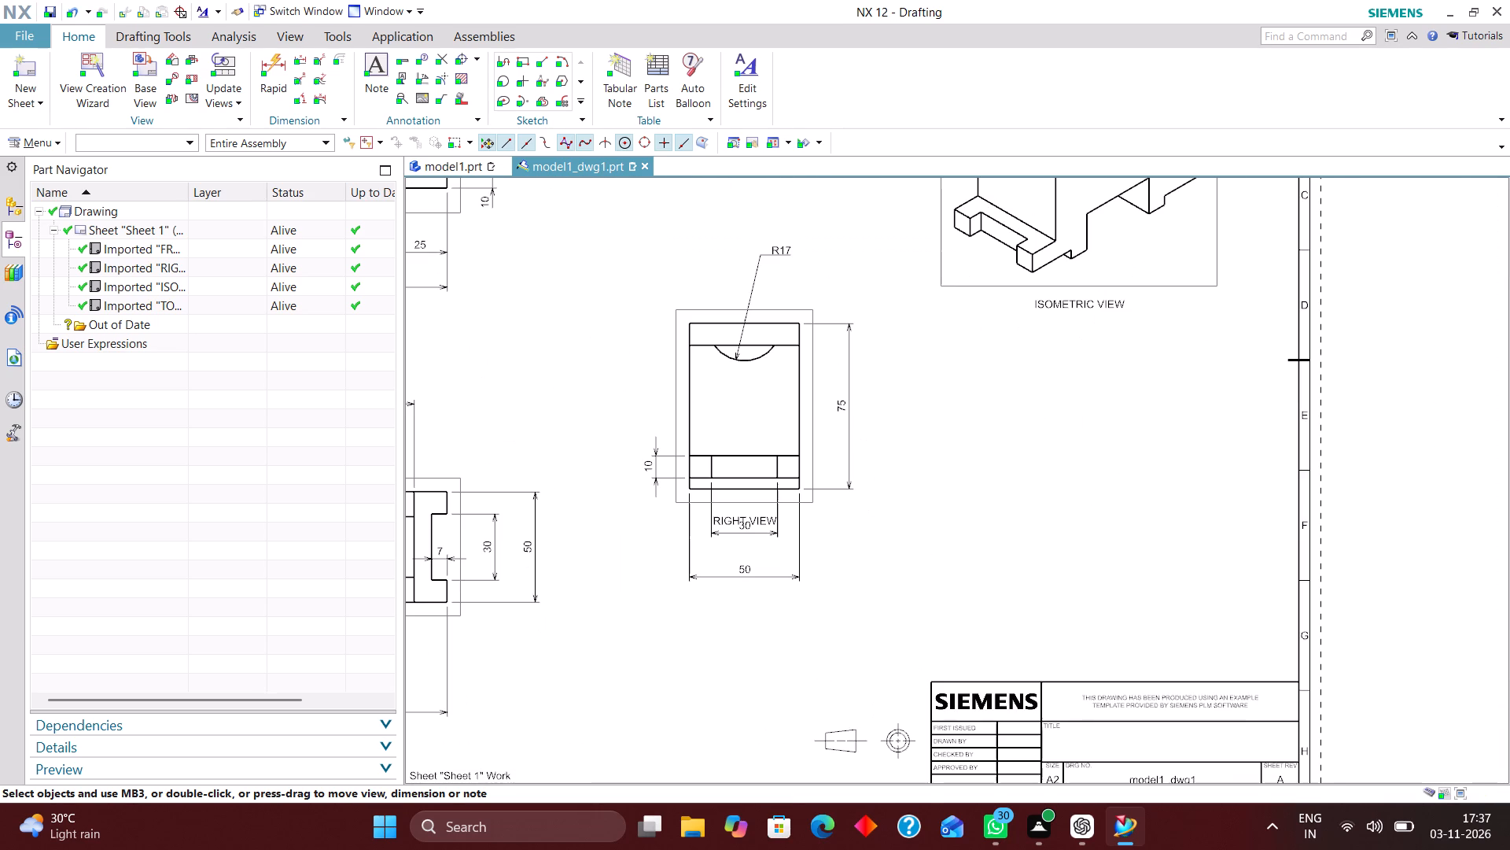
scroll(942, 597, up, 1)
drag(746, 519, 742, 547)
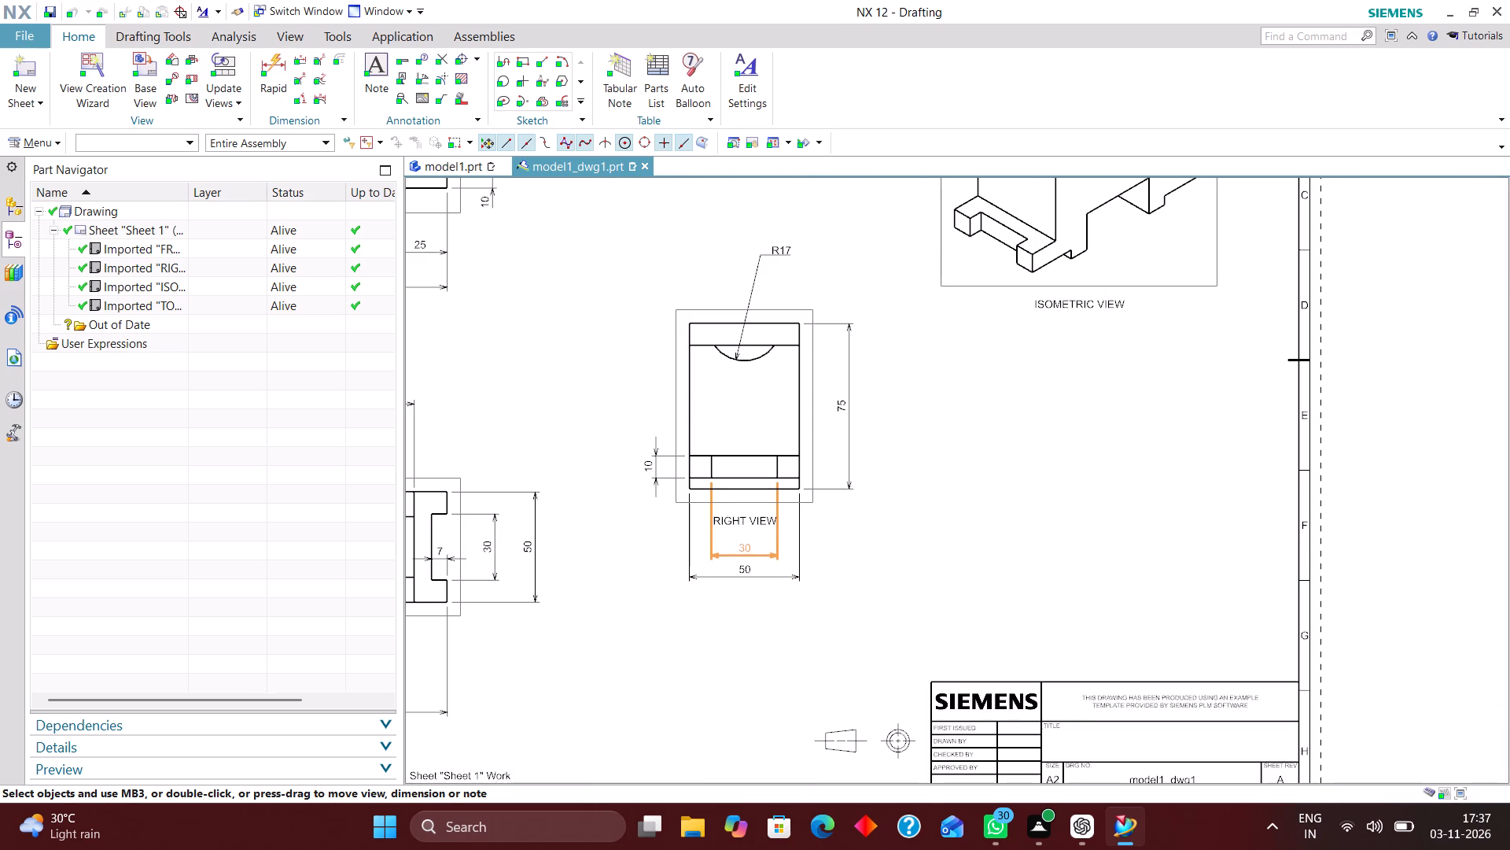
drag(742, 547, 740, 542)
drag(746, 520, 741, 608)
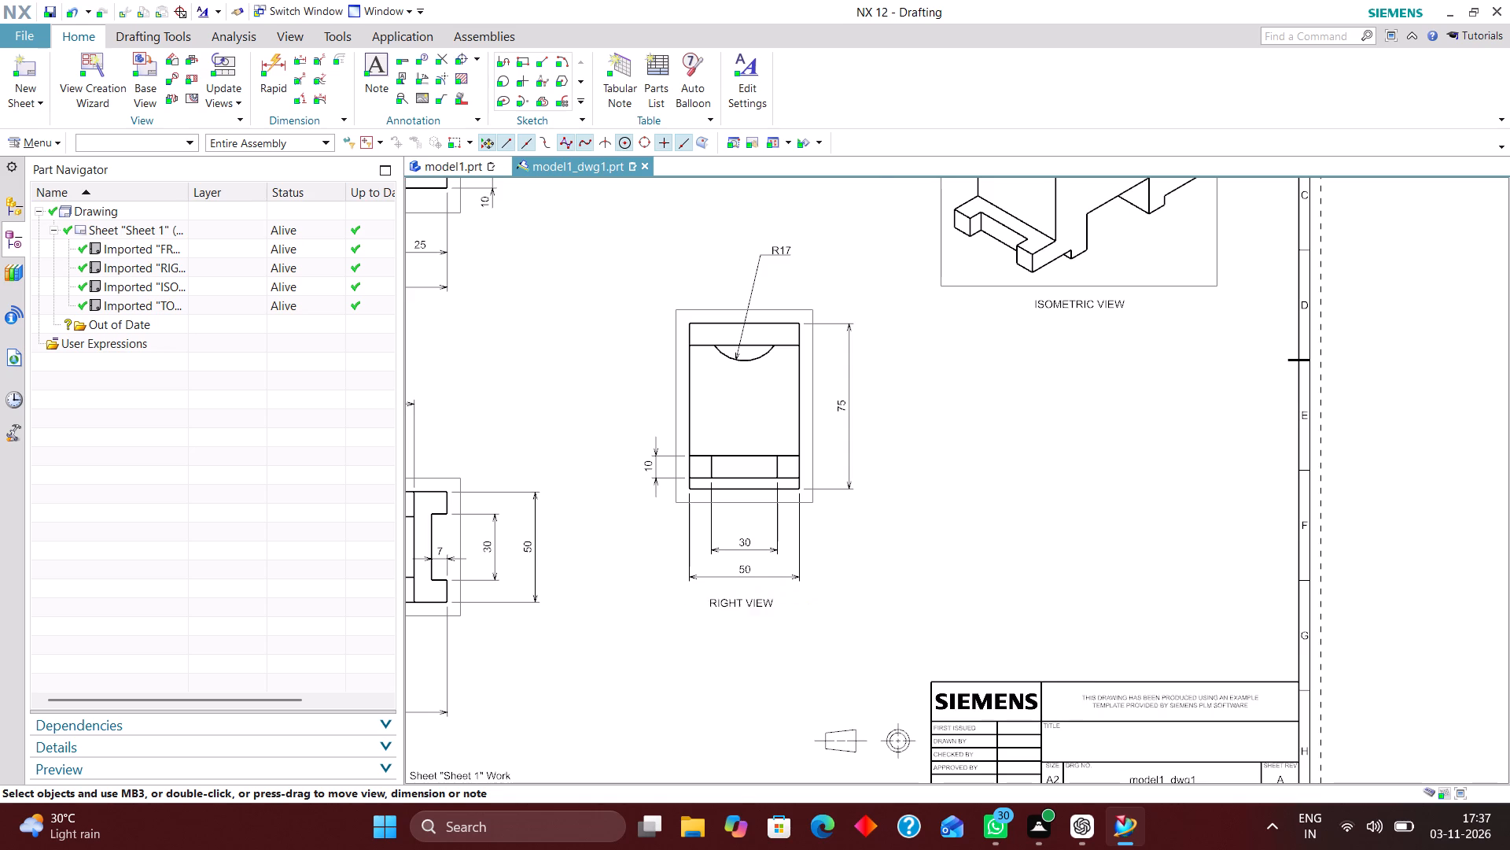
scroll(743, 547, up, 3)
drag(743, 547, 749, 517)
drag(748, 597, 750, 564)
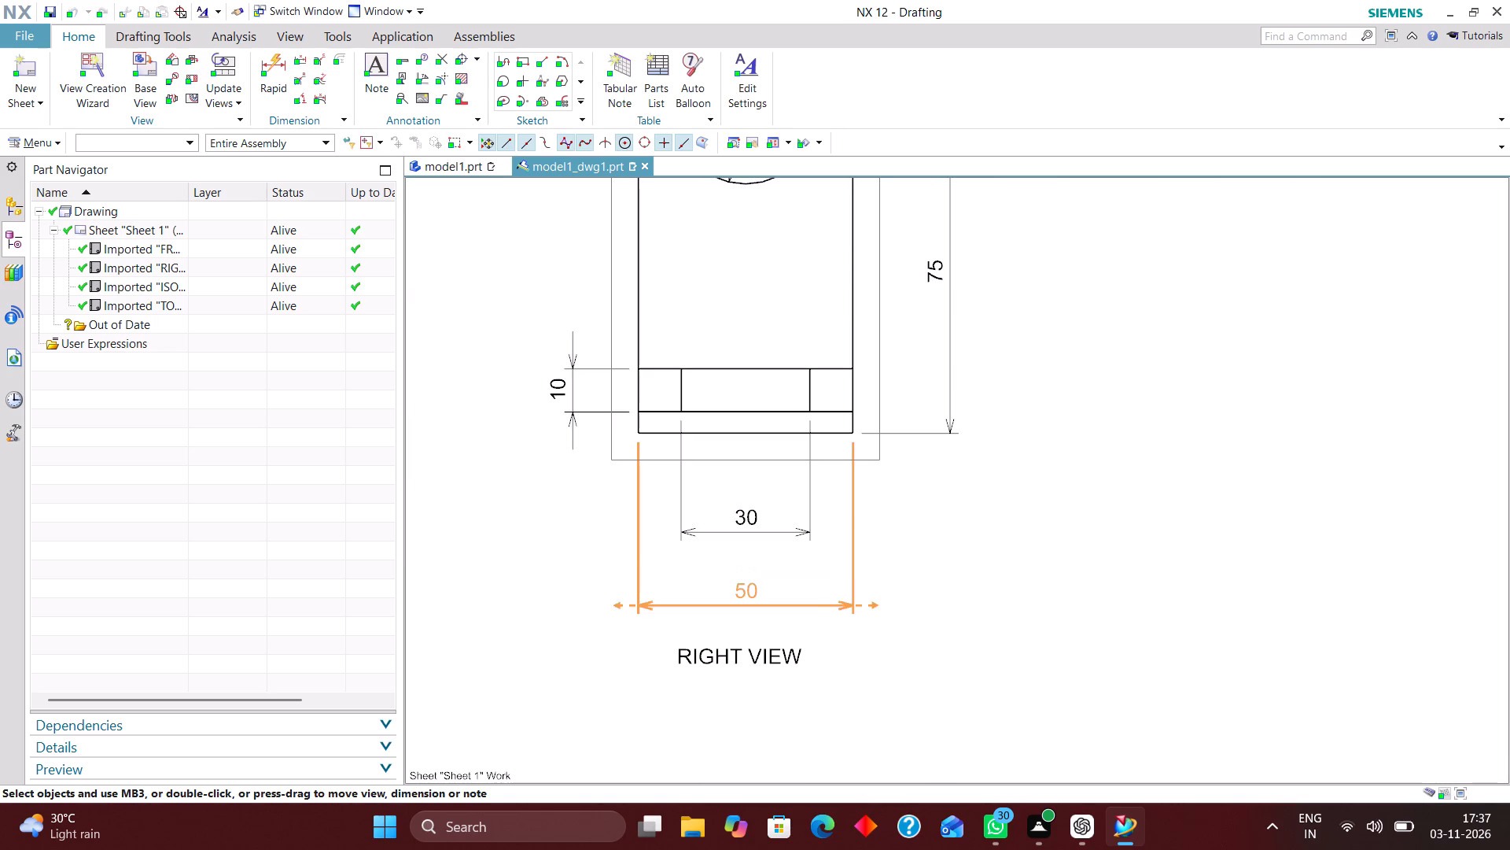
drag(750, 564, 749, 568)
Move the FRONT VIEW label below the front view's 110 mm overall width dimension.
scroll(673, 621, down, 4)
scroll(871, 605, down, 2)
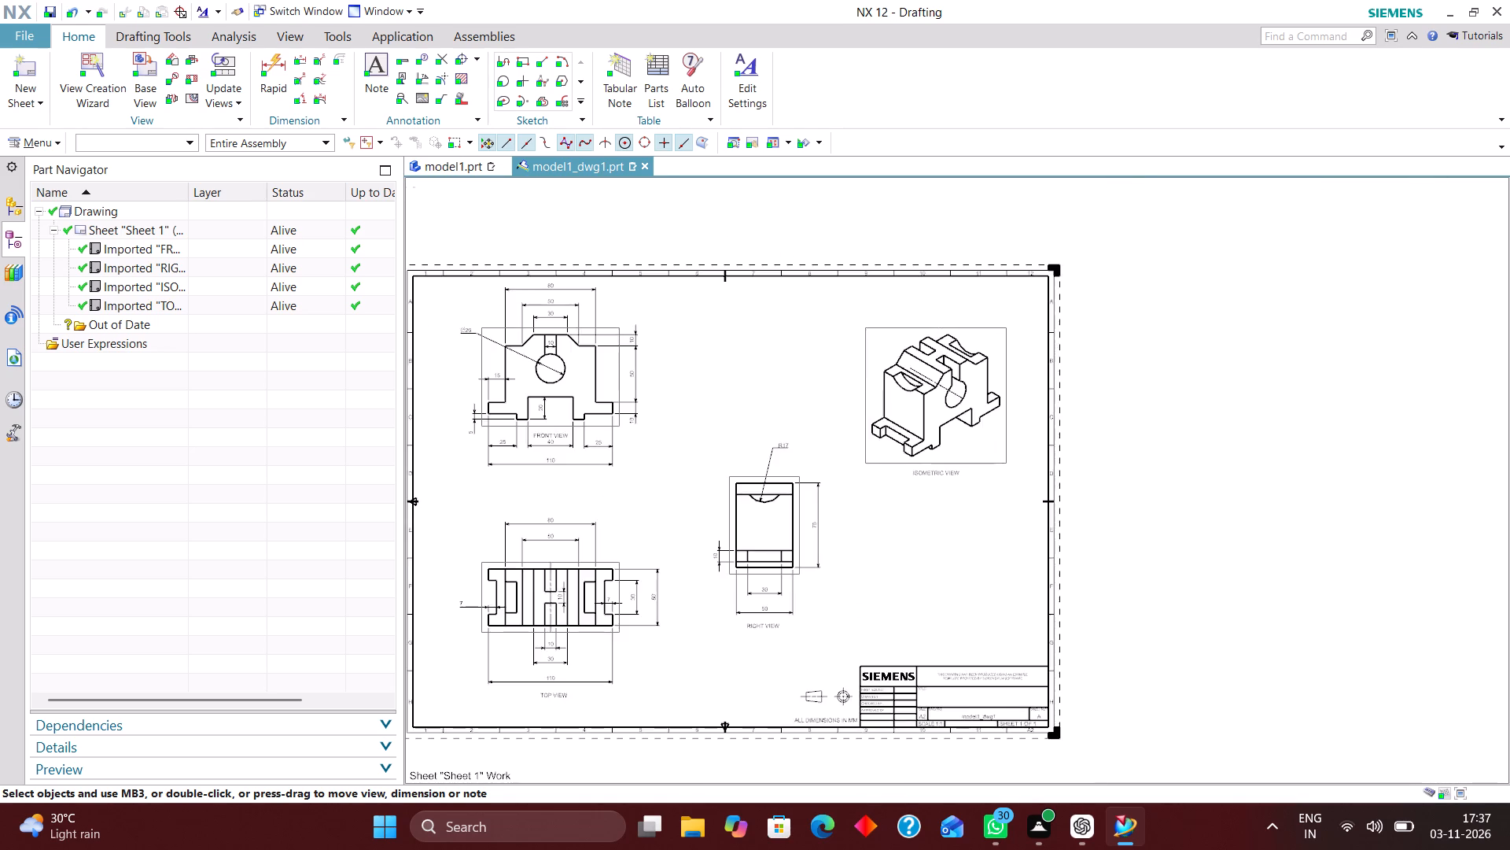
scroll(878, 575, up, 3)
scroll(892, 578, down, 3)
right_drag(920, 522, 805, 607)
scroll(734, 391, up, 1)
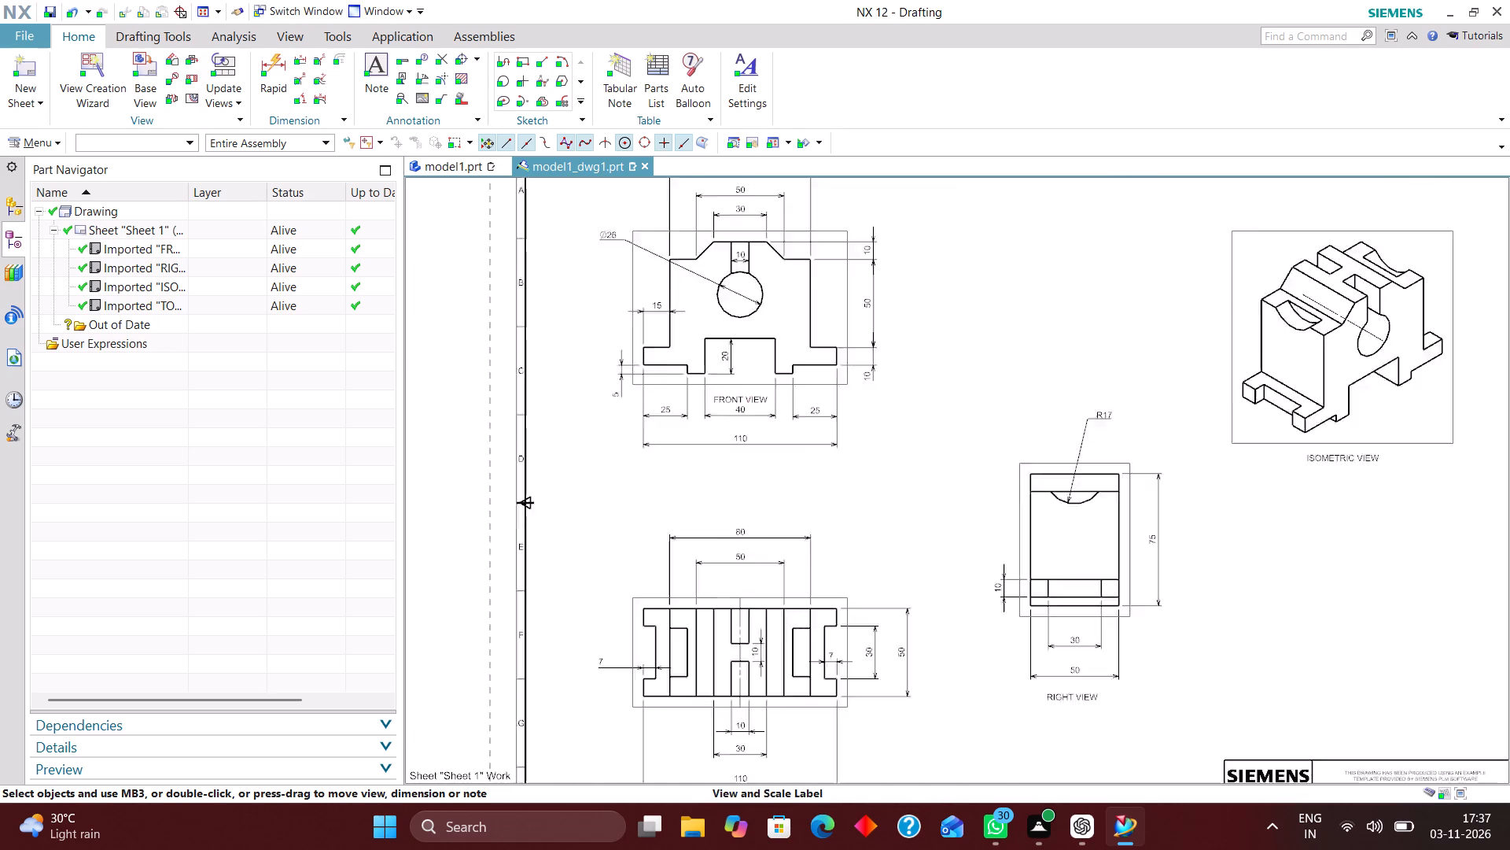
scroll(734, 391, up, 2)
drag(756, 401, 743, 509)
Turn on the view scale display in the isometric view's label settings, keeping the label type as Name.
scroll(707, 535, down, 3)
scroll(923, 404, up, 1)
scroll(854, 441, down, 2)
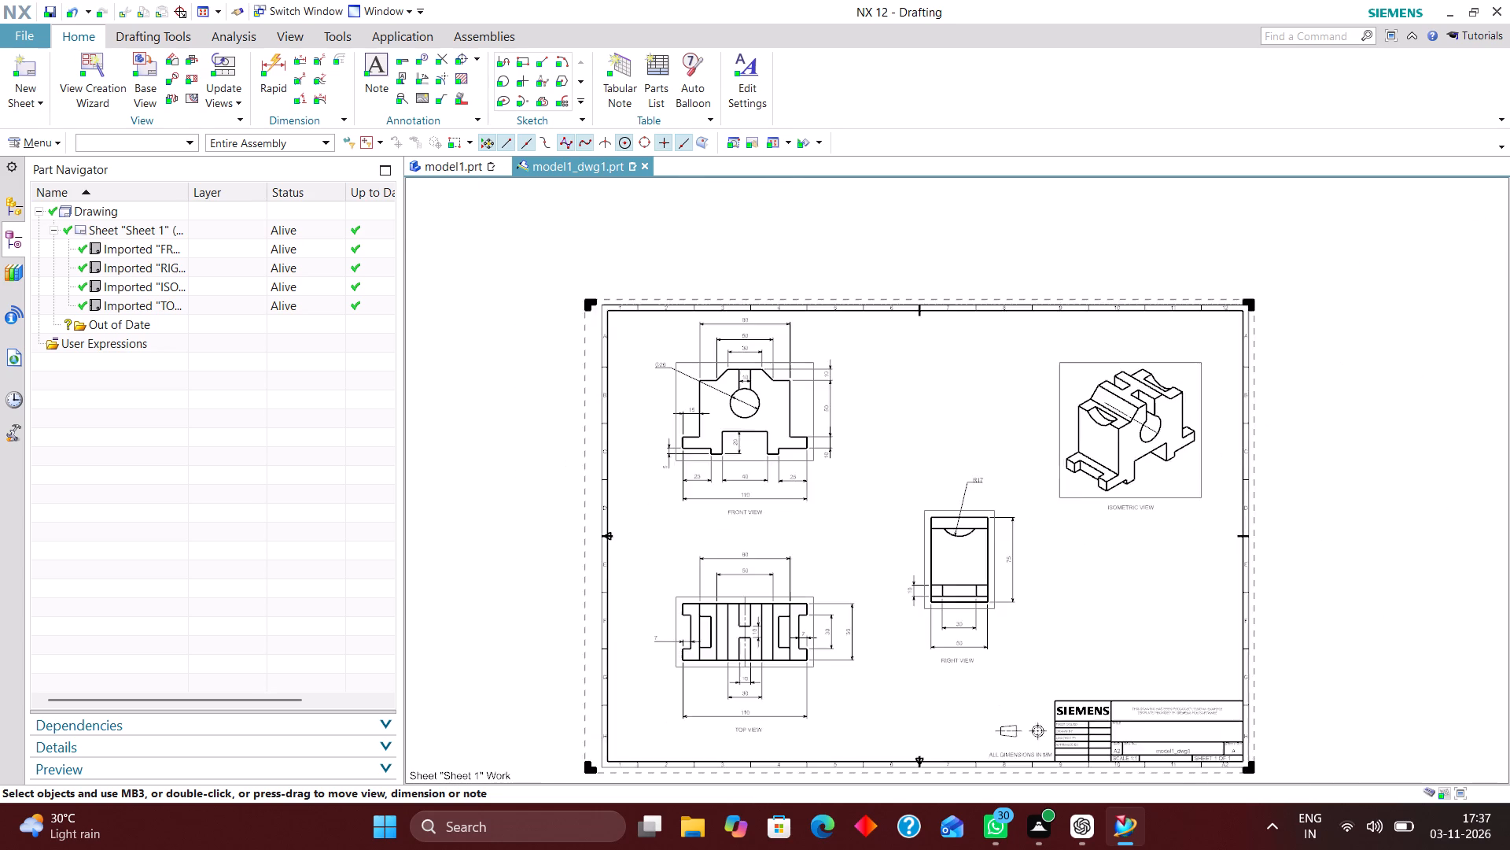
scroll(966, 424, up, 2)
right_drag(953, 379, 825, 499)
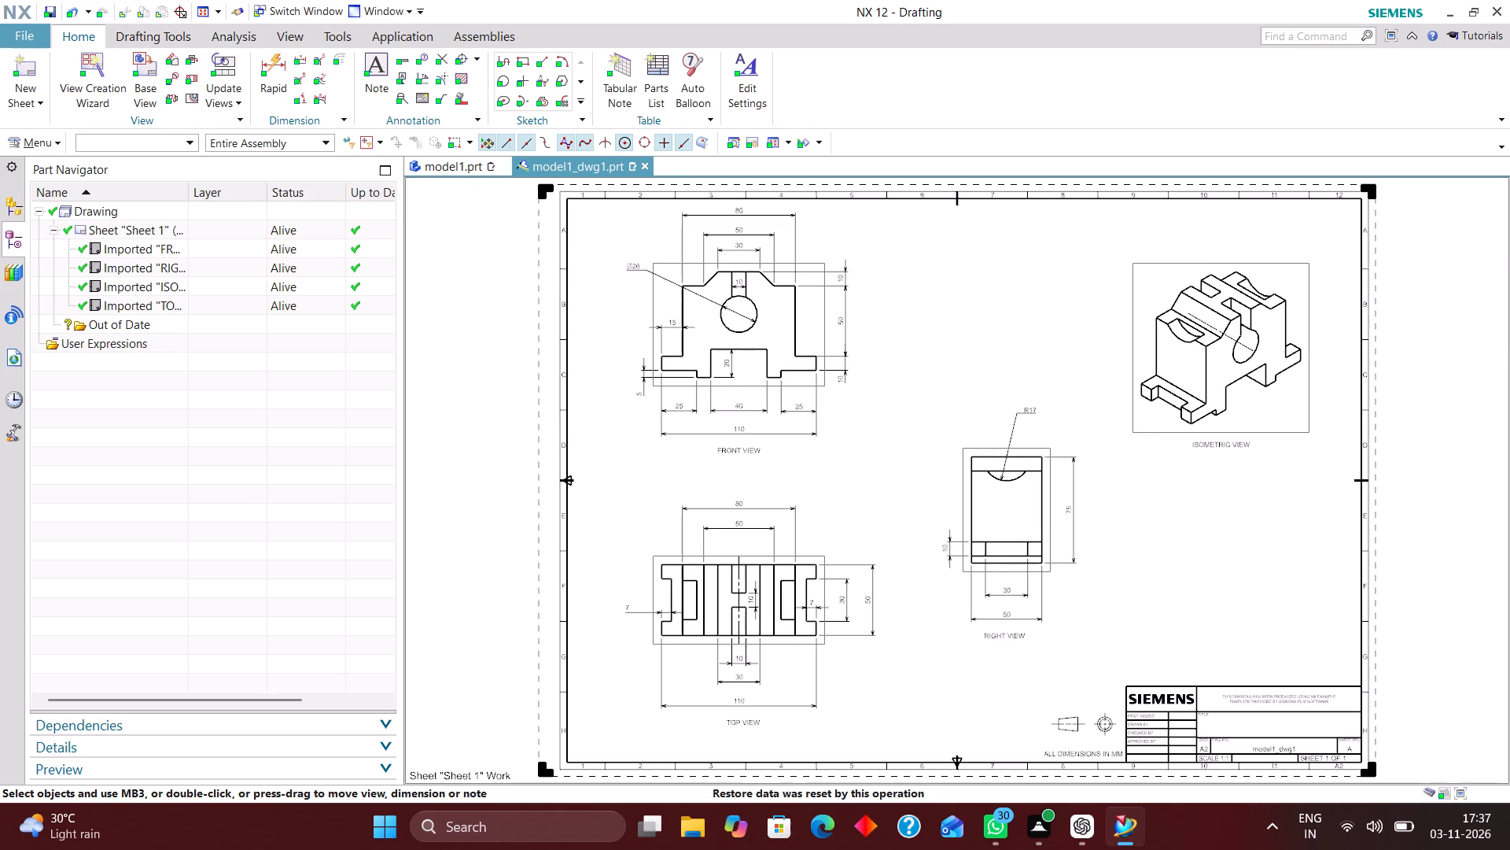
right_click(1277, 435)
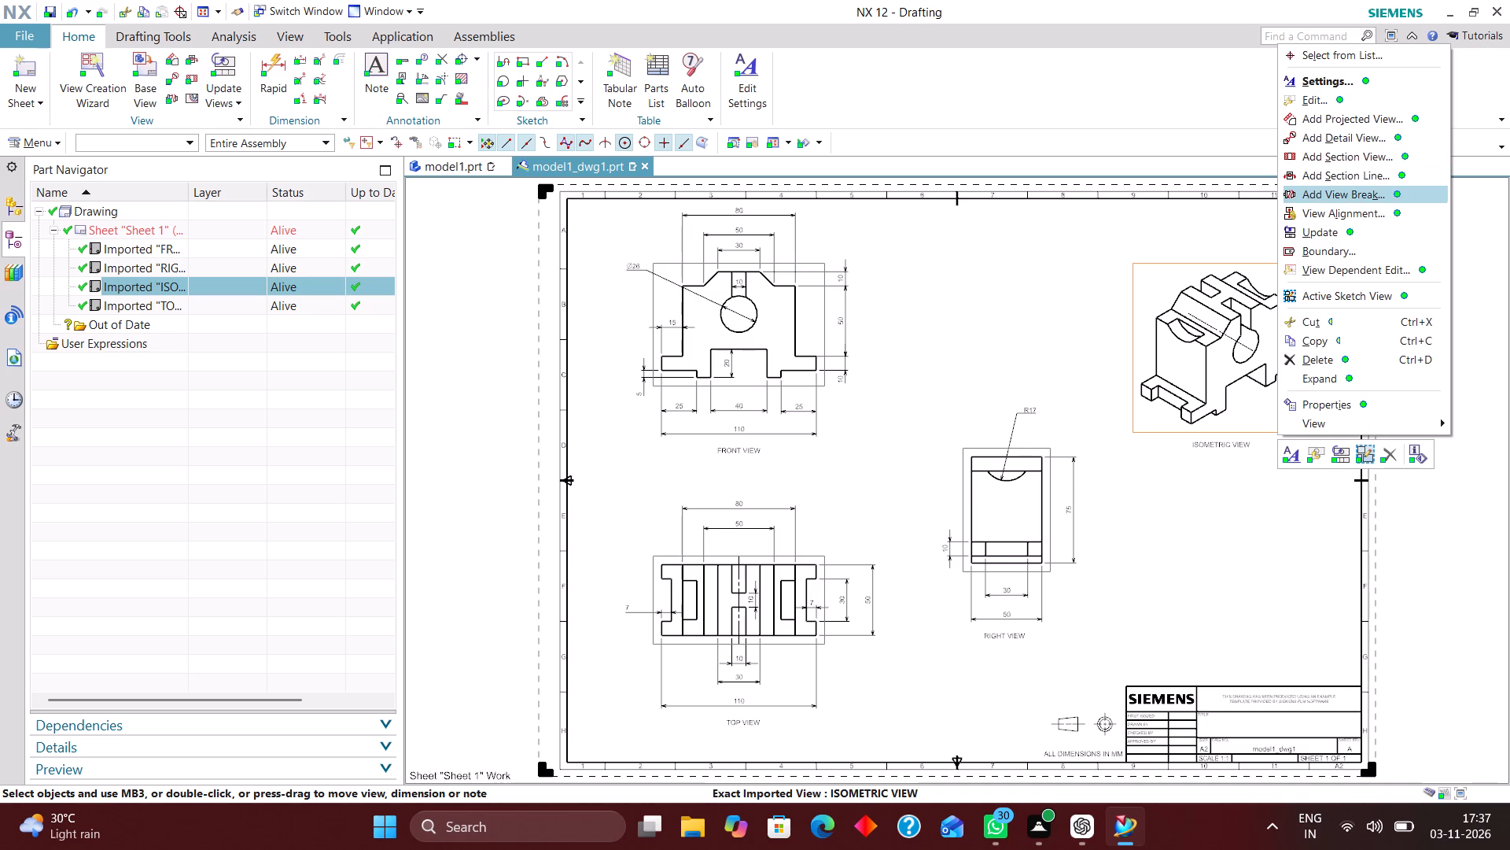
click(1347, 87)
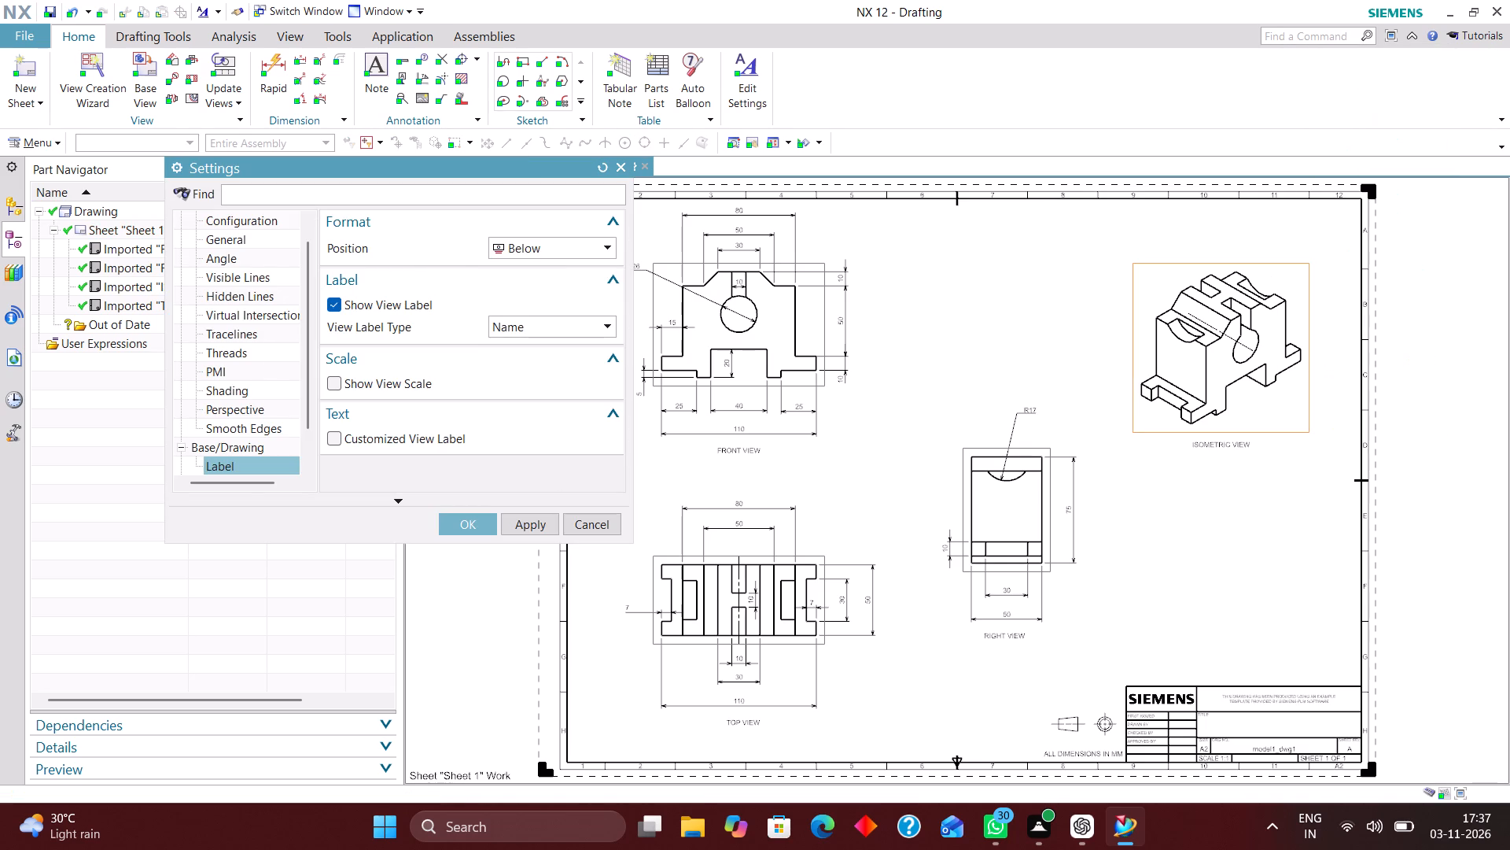
click(534, 331)
click(530, 344)
click(326, 382)
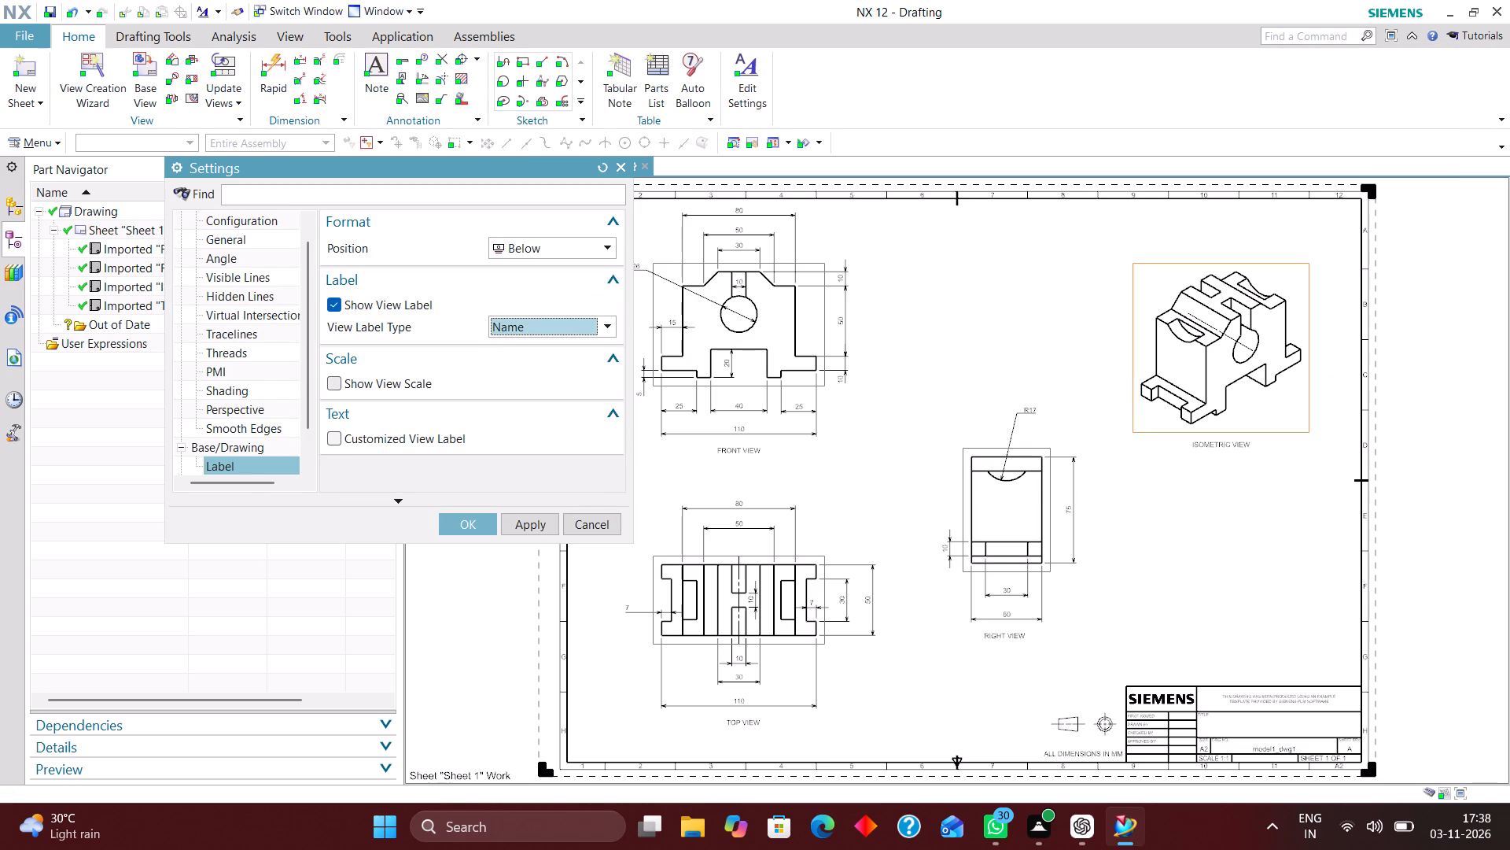
click(328, 382)
Change the isometric view's scale prefix to "SCALE : " with a trailing space.
click(531, 423)
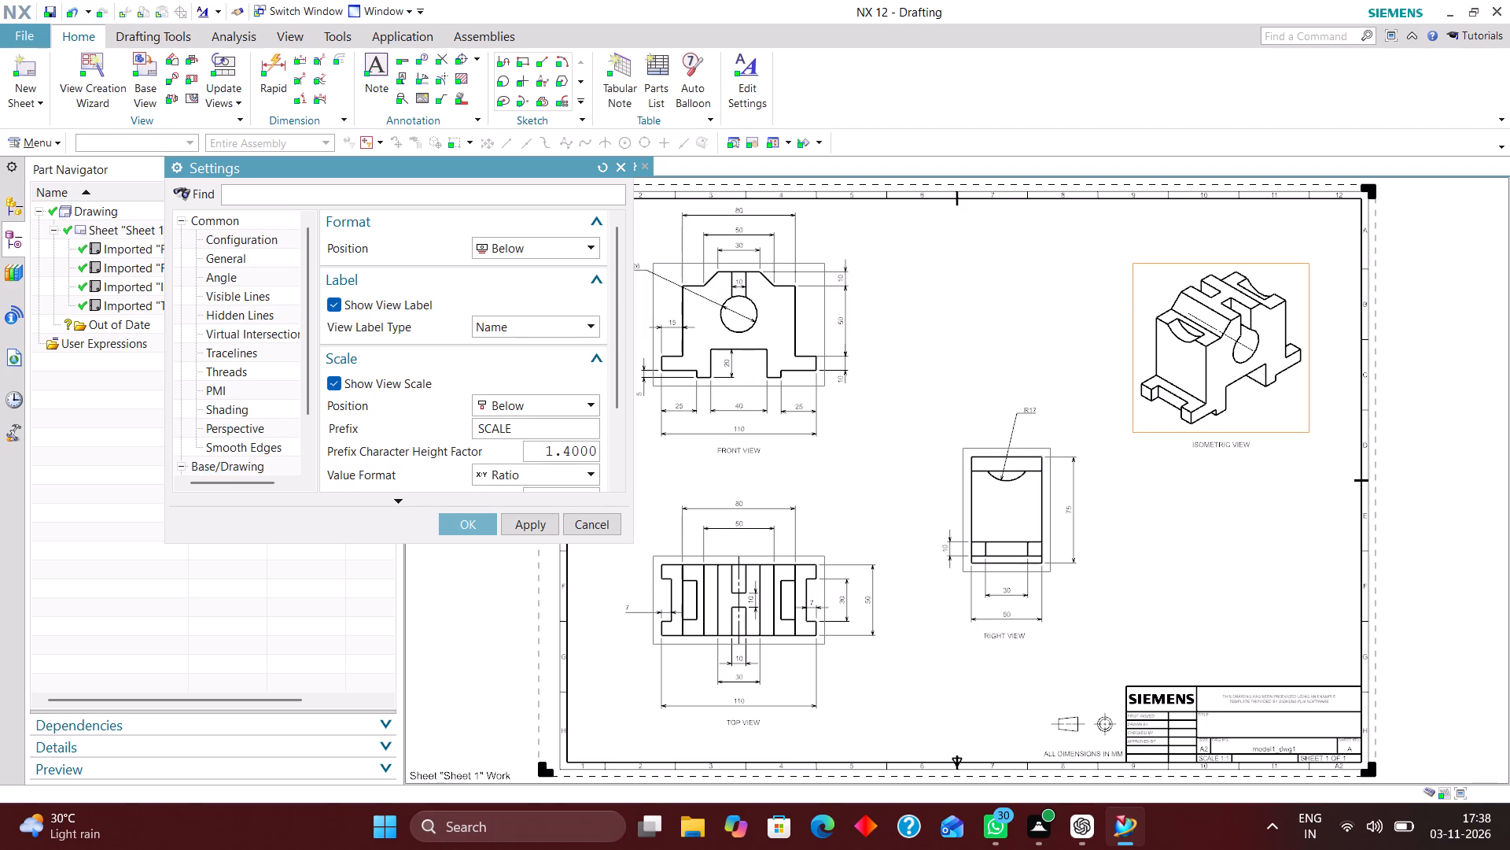
key(space)
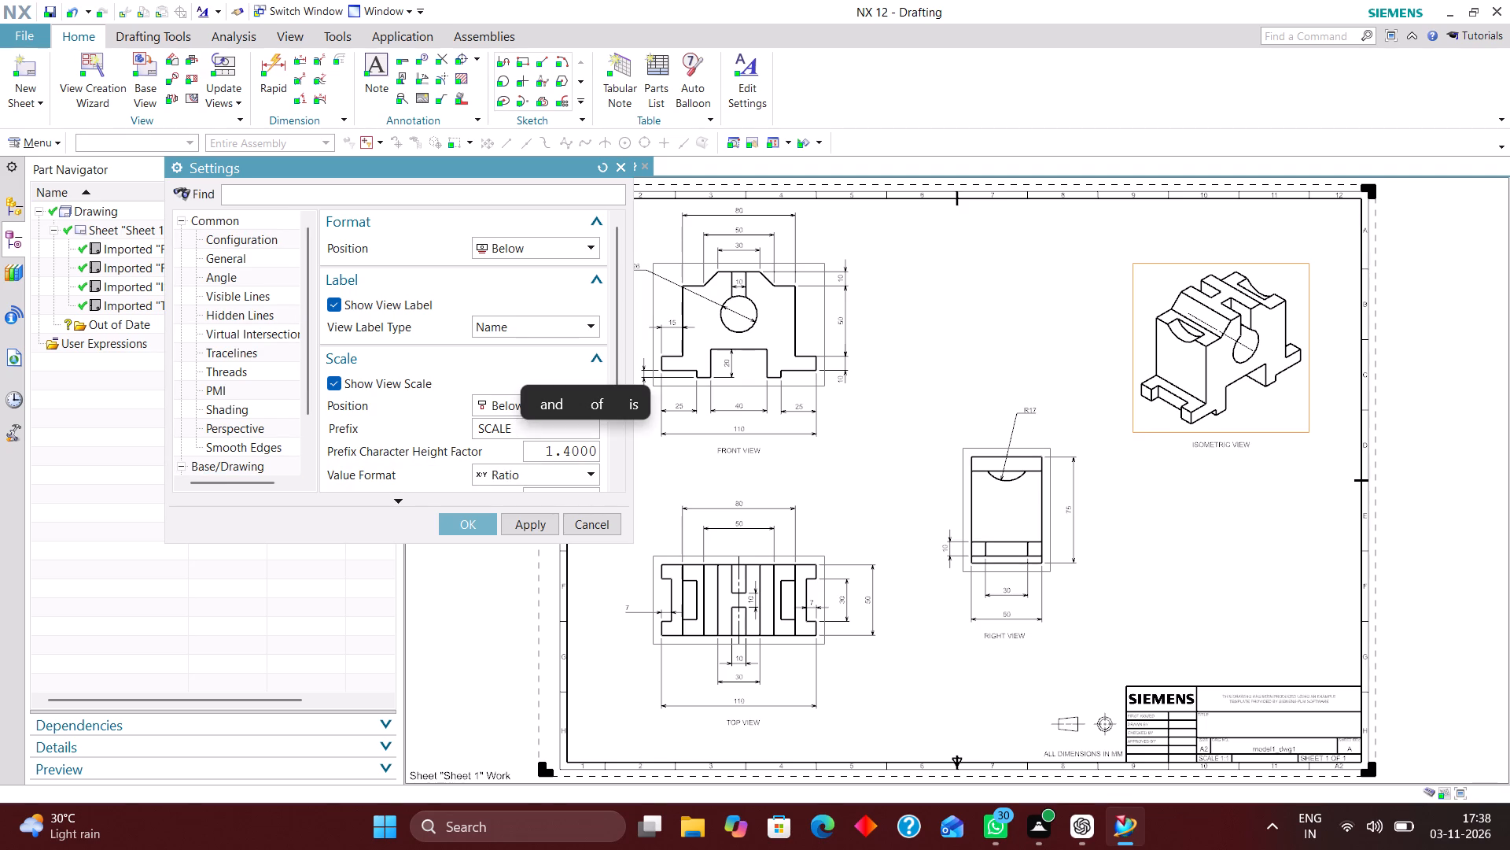
text(';)
key(BackSpace)
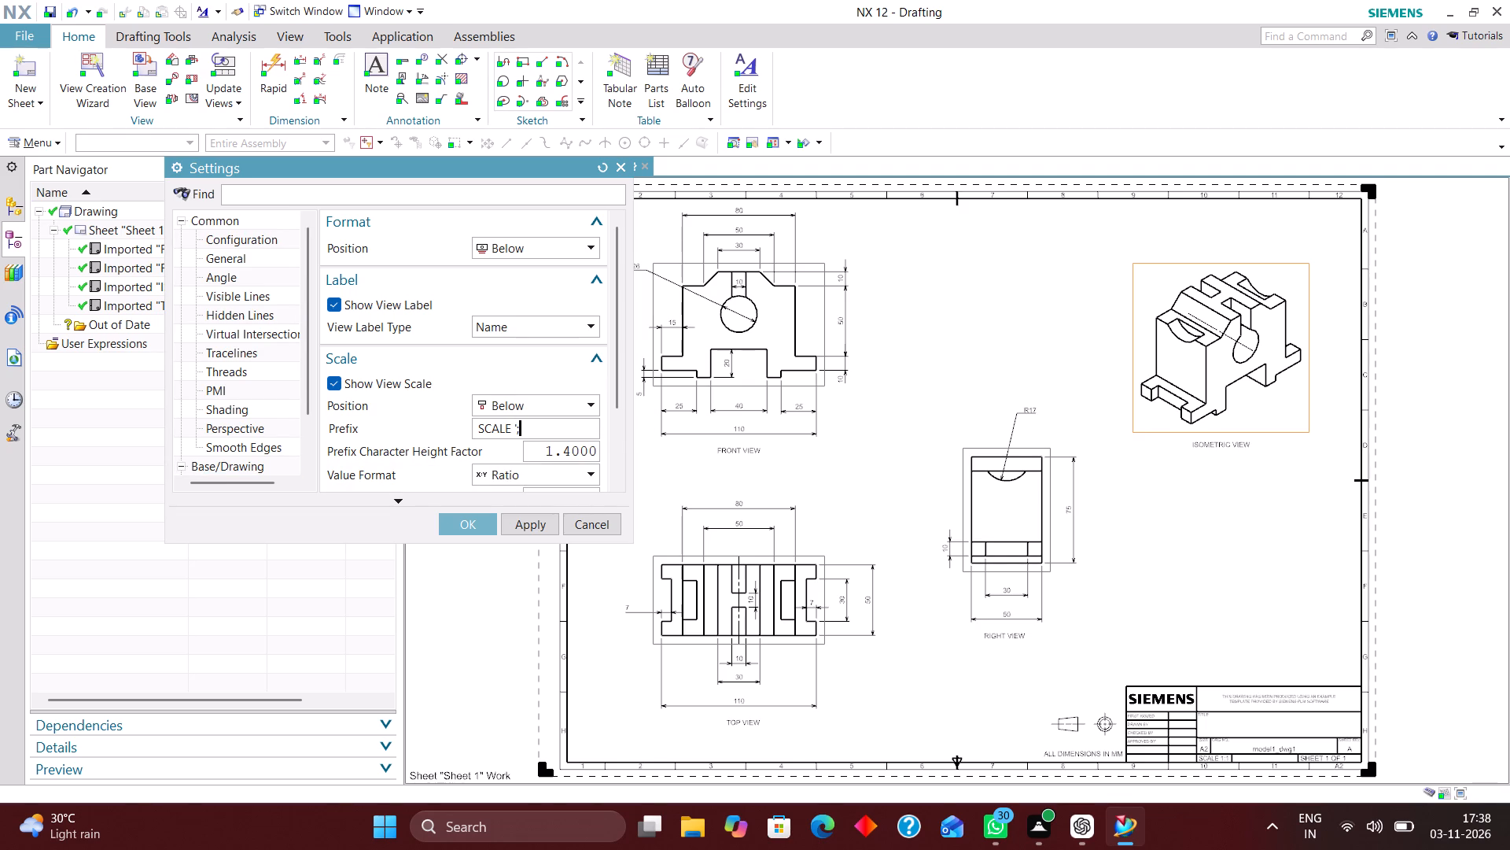
text(:)
key(space)
key(BackSpace)
key(BackSpace)
key(BackSpace)
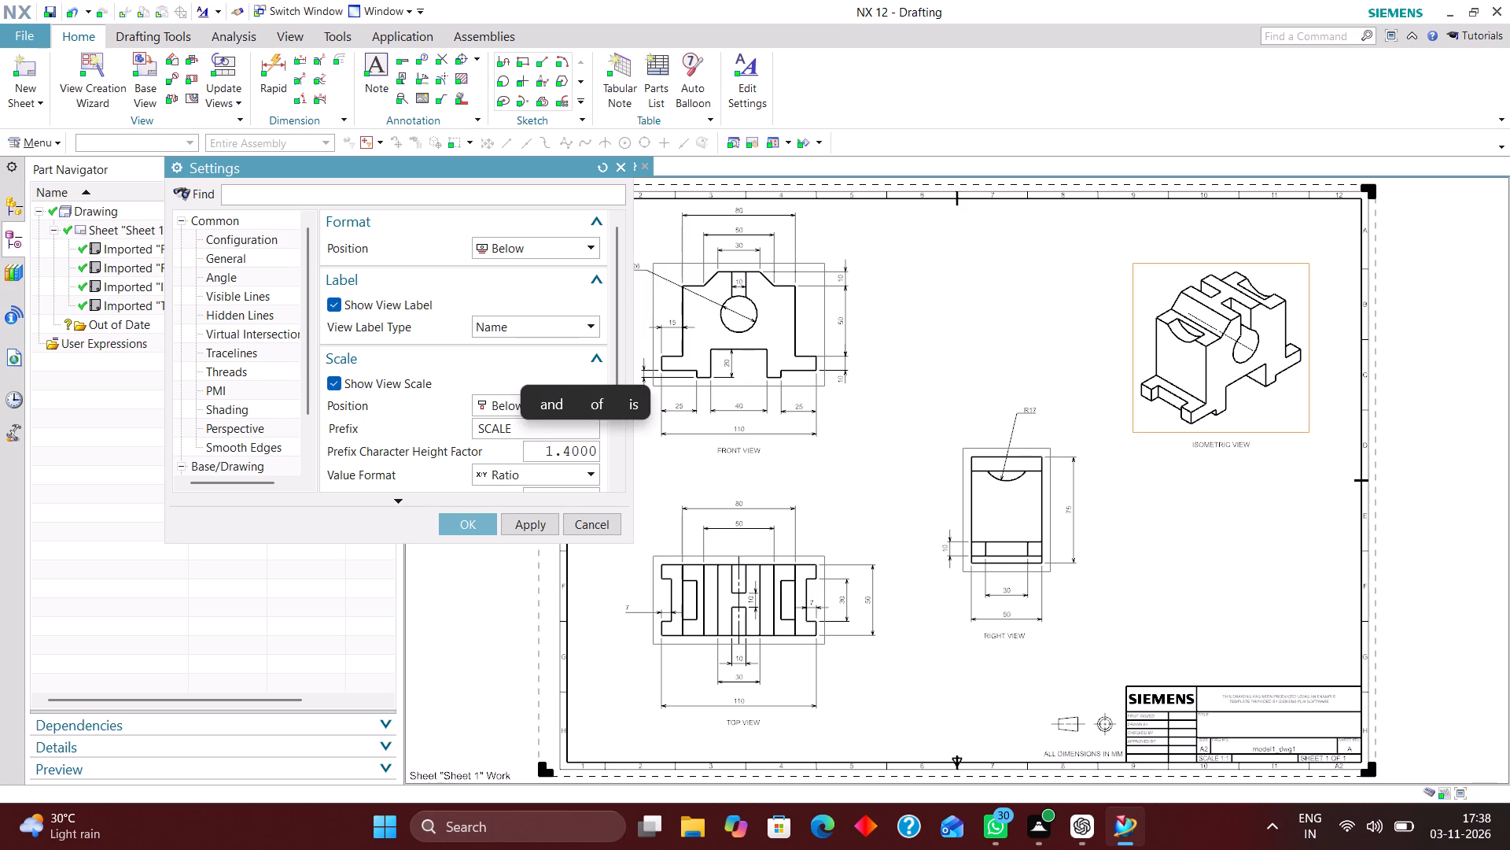
key(semicolon)
key(BackSpace)
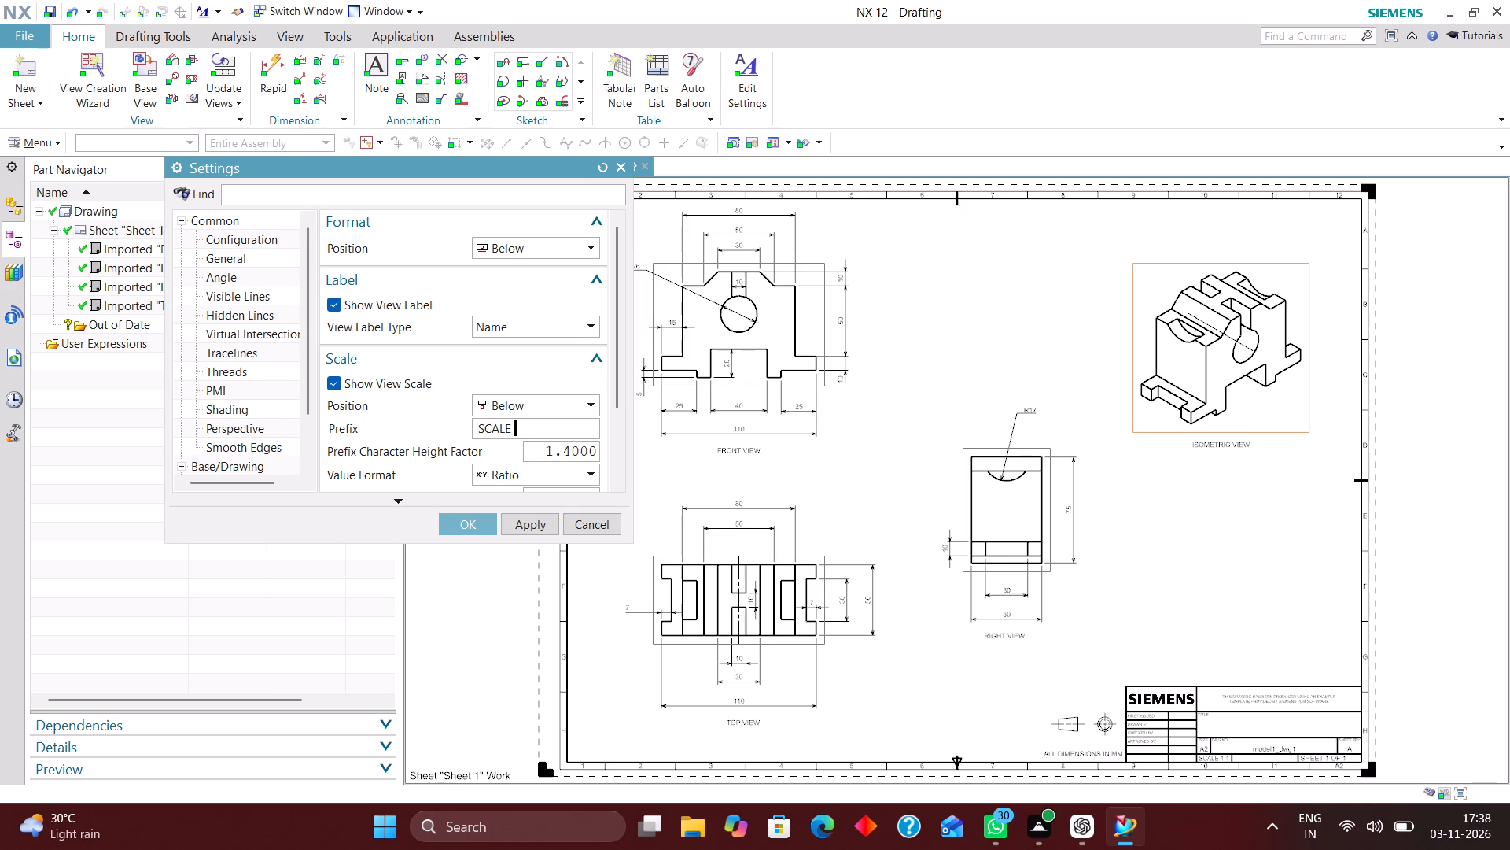
key(shift+colon)
key(space)
Set the prefix character height factor of the isometric view's scale label to 1.
drag(539, 450, 974, 467)
key(1)
key(Return)
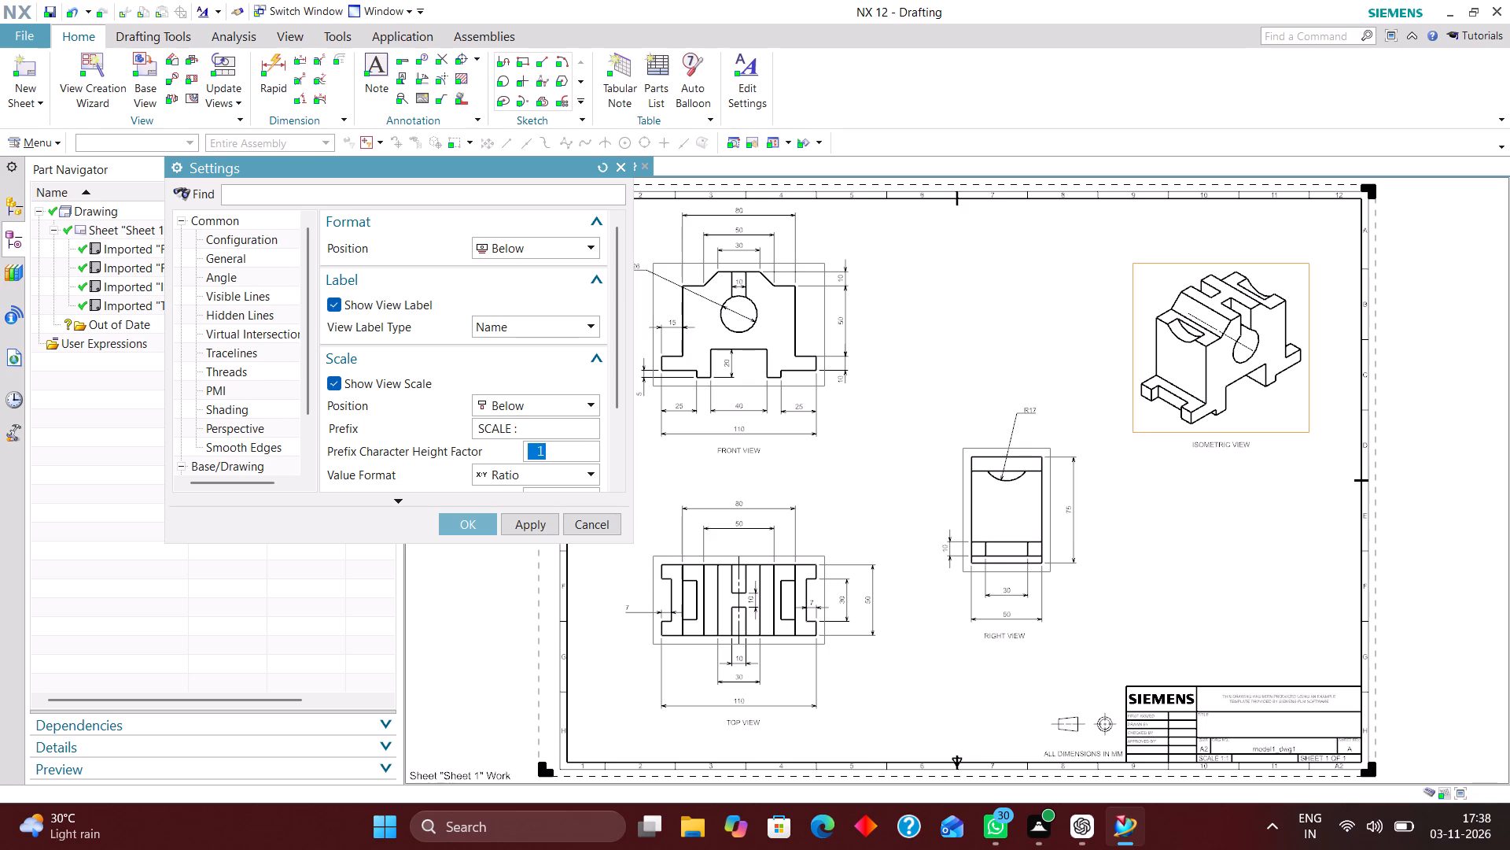
Set the scale value's character height factor to 1 for the isometric view label and apply the label settings.
scroll(554, 391, down, 4)
drag(531, 394, 823, 399)
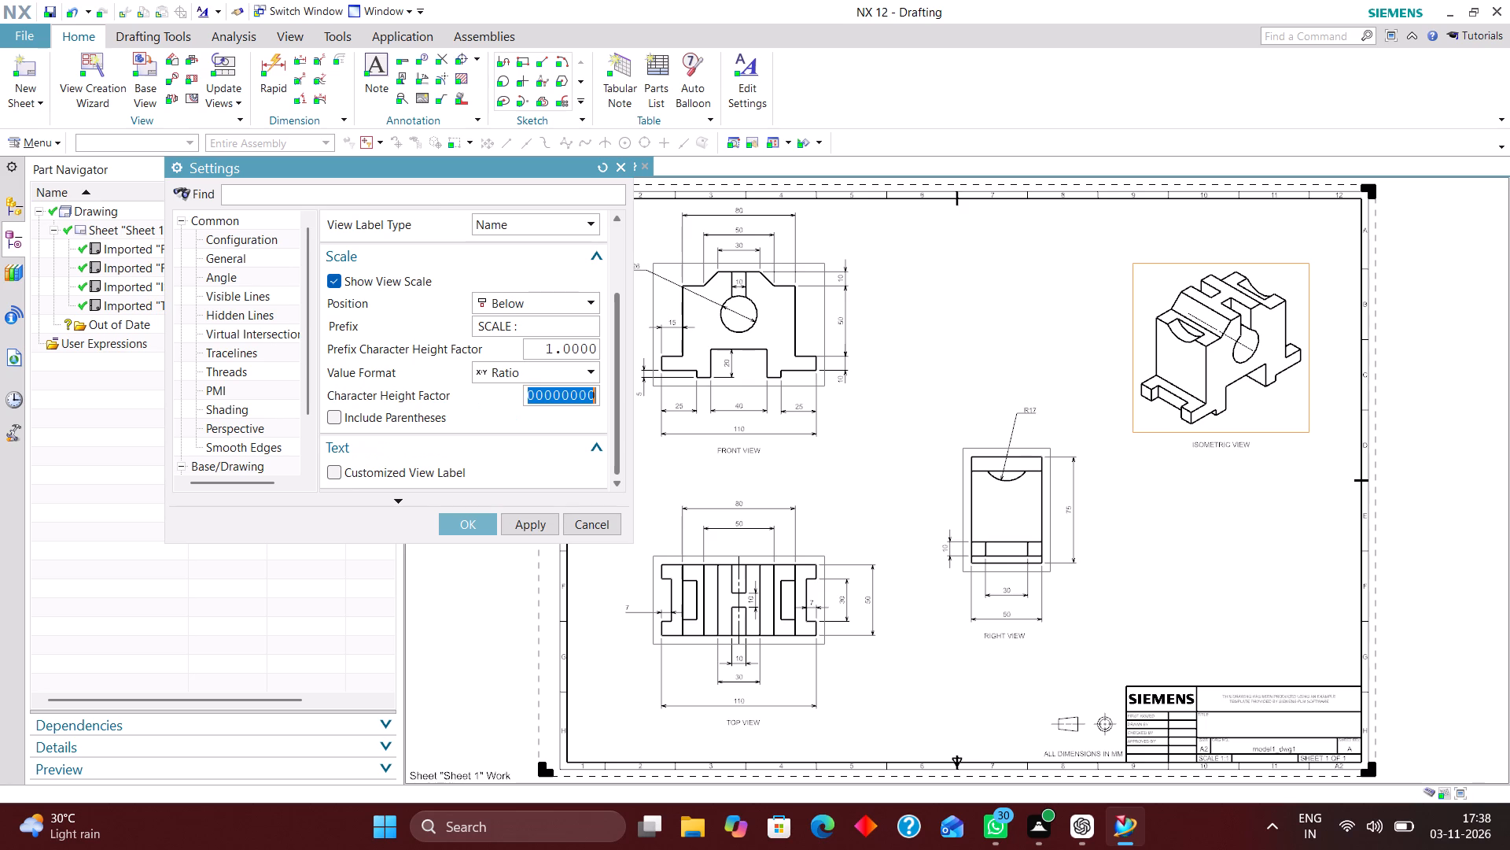
key(1)
key(Return)
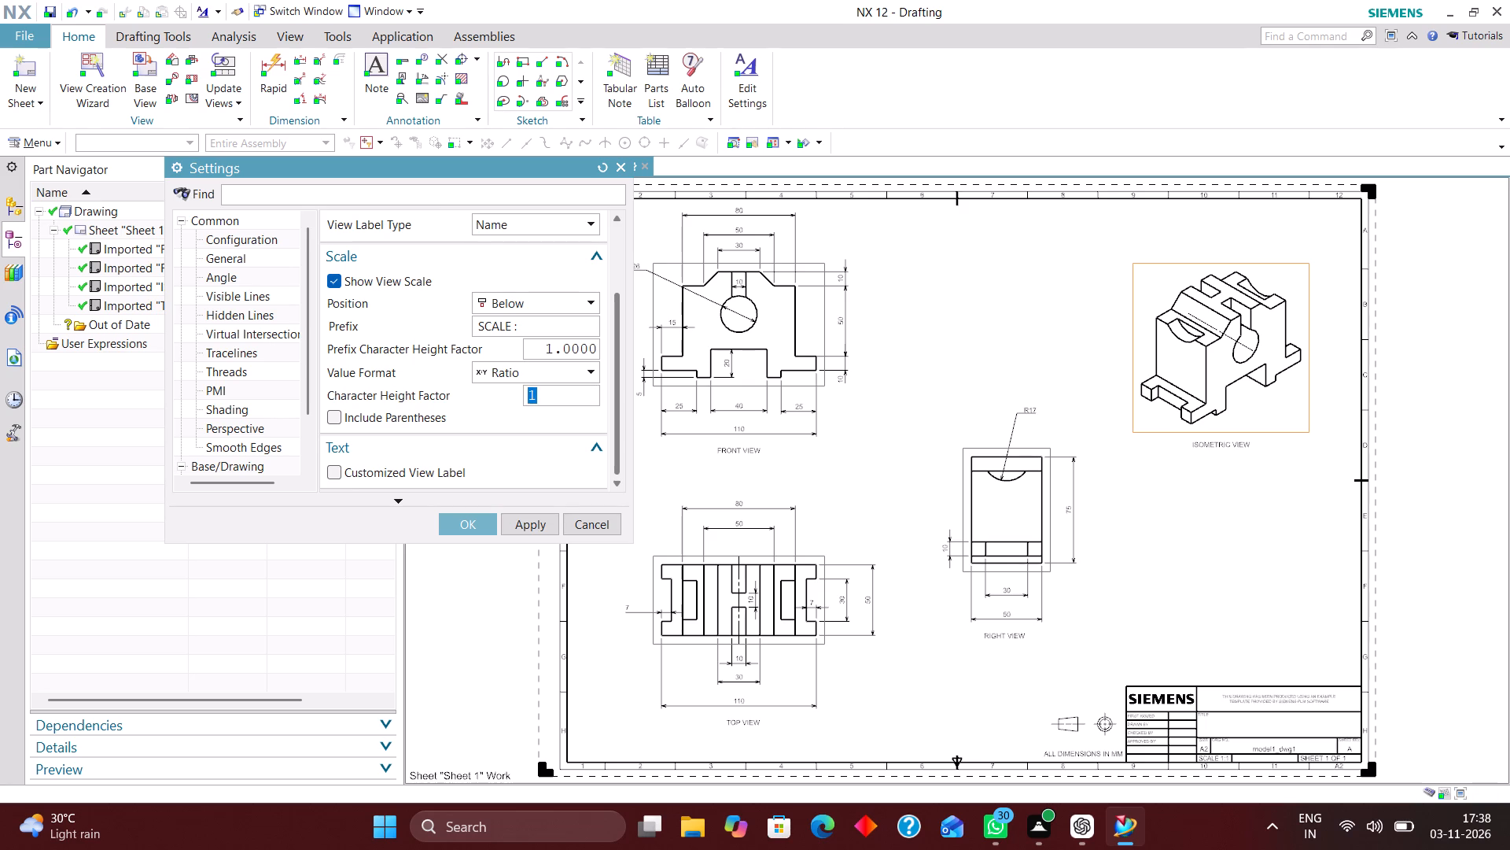
click(462, 519)
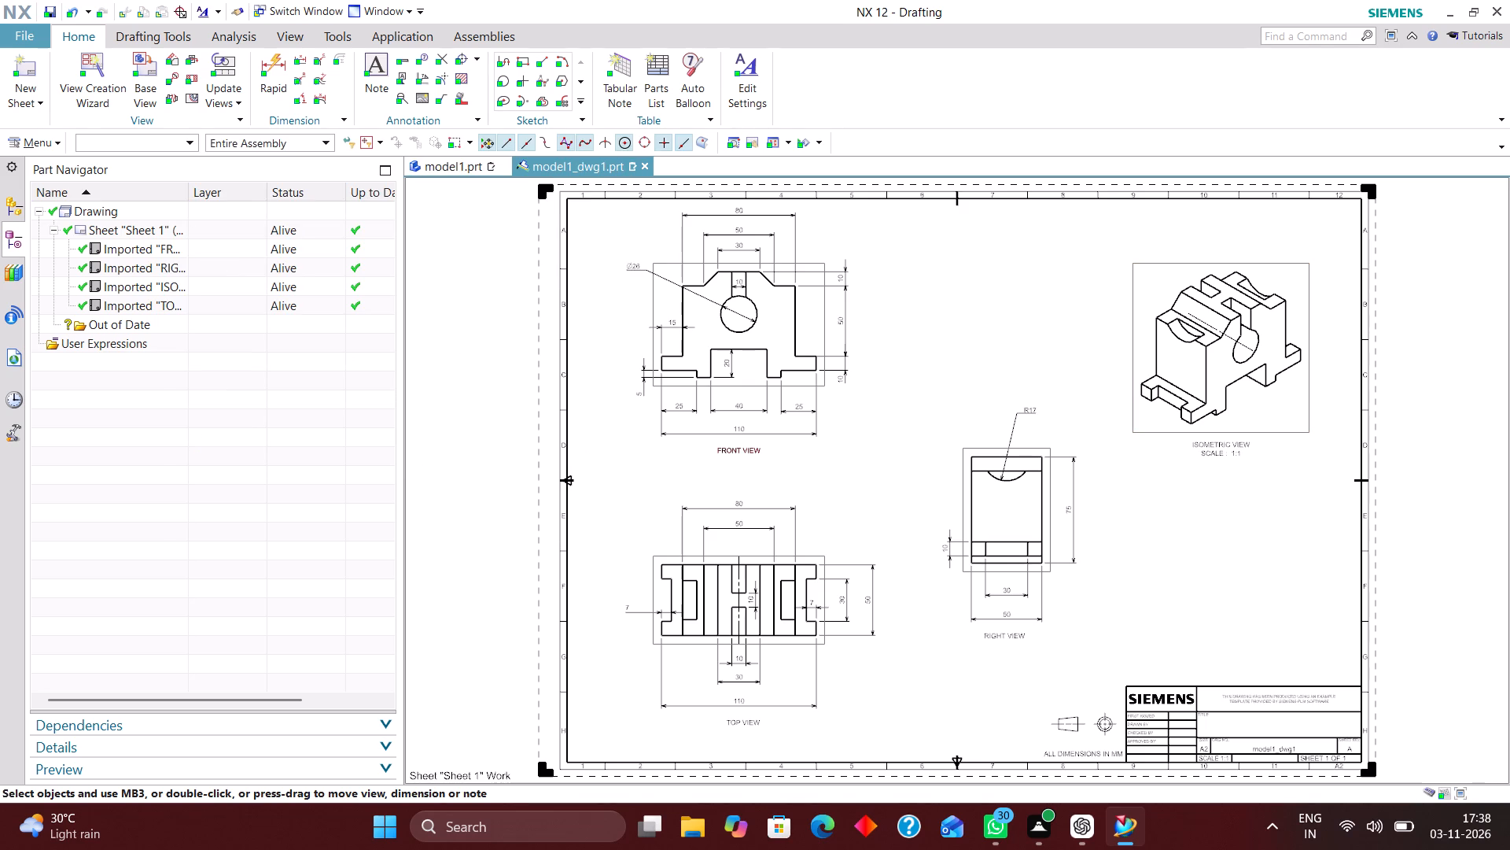
Turn on the front view's scale display and set its prefix and value character height factors to 1.
right_click(792, 387)
click(852, 419)
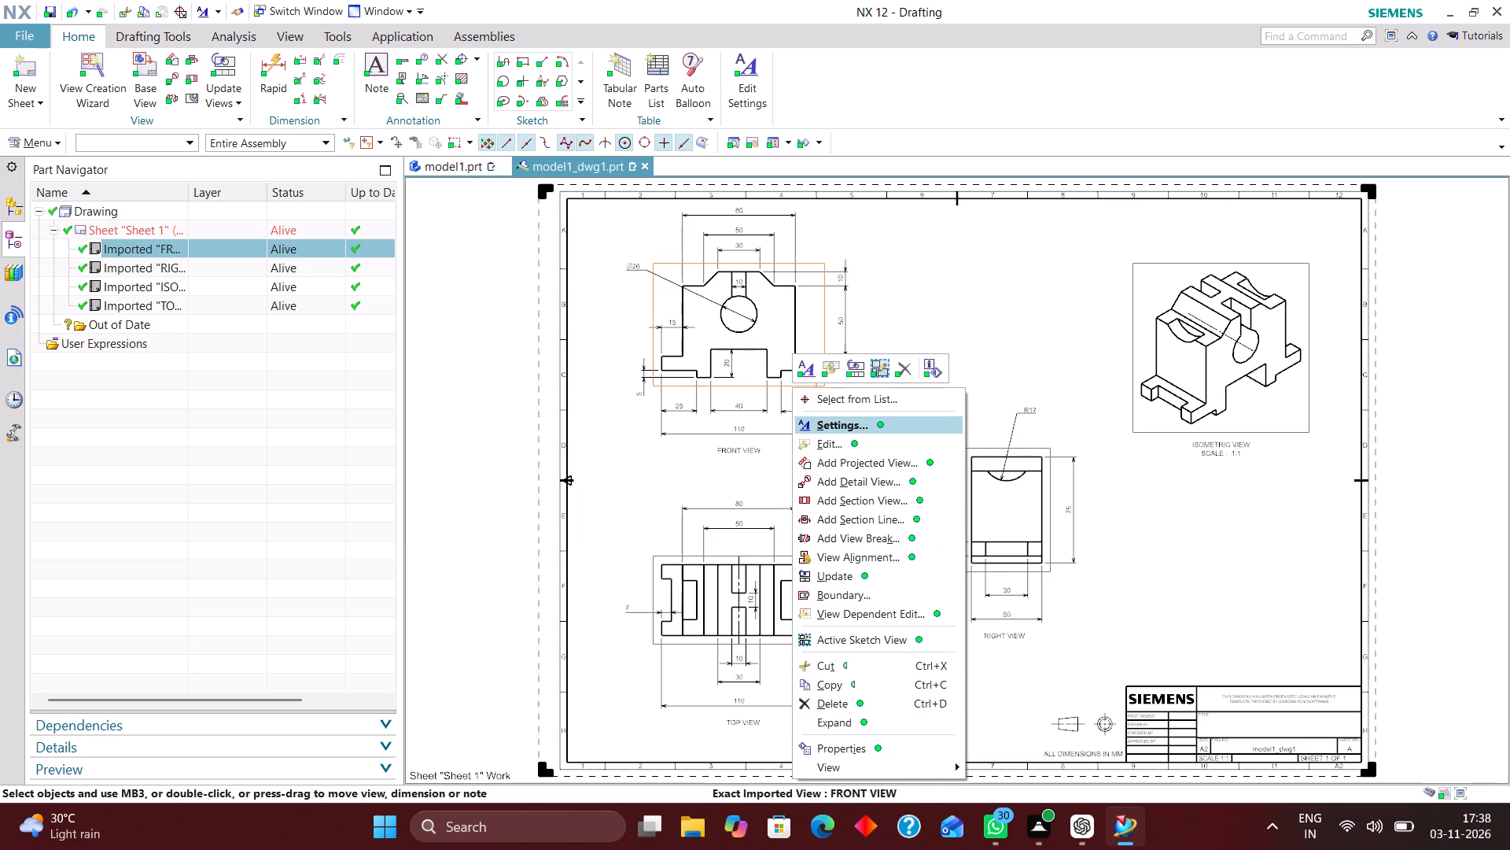
click(330, 381)
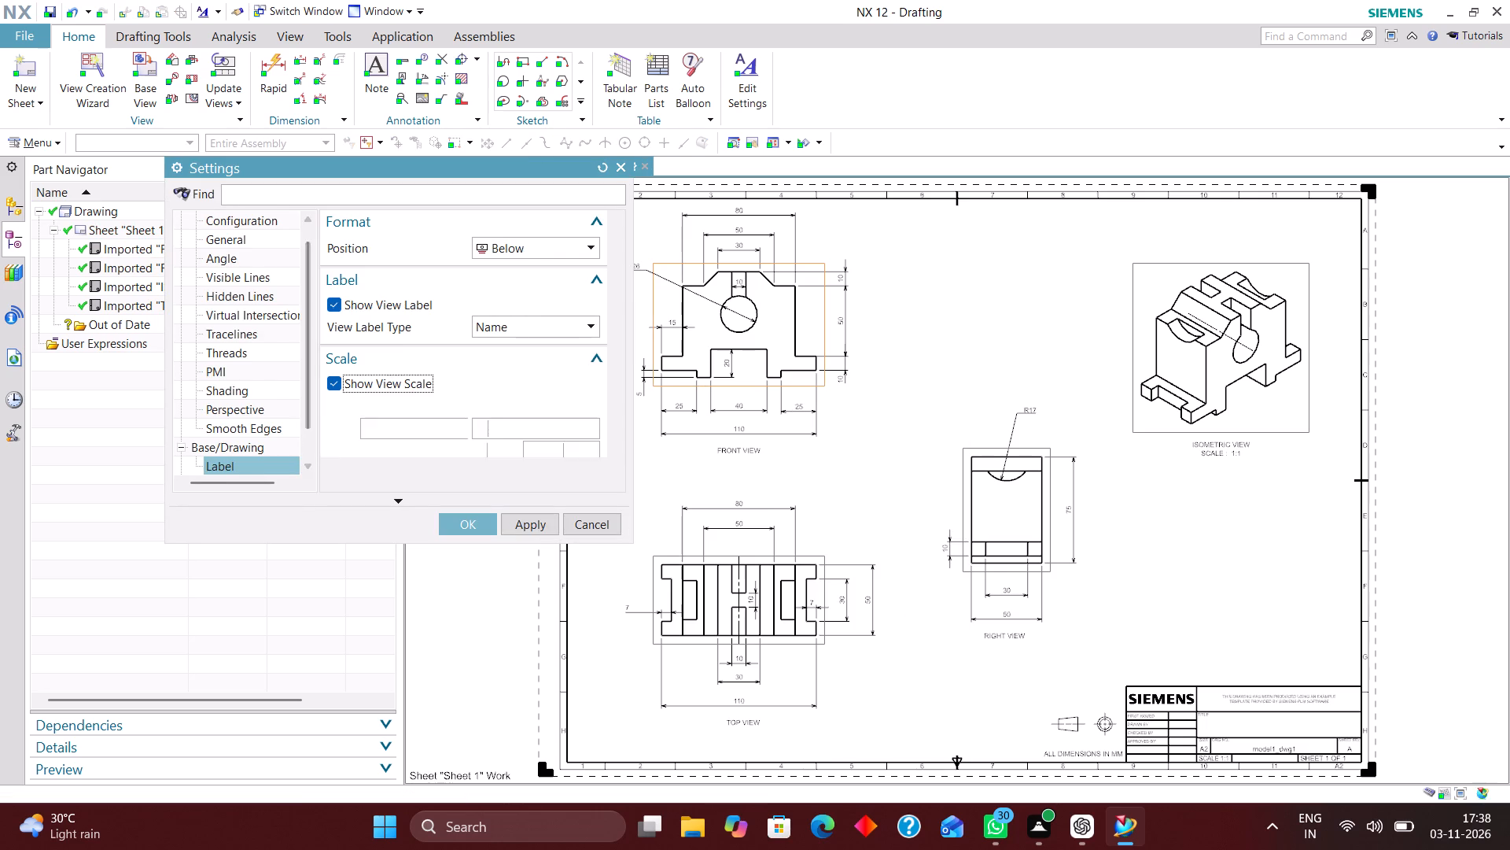
drag(539, 453, 845, 465)
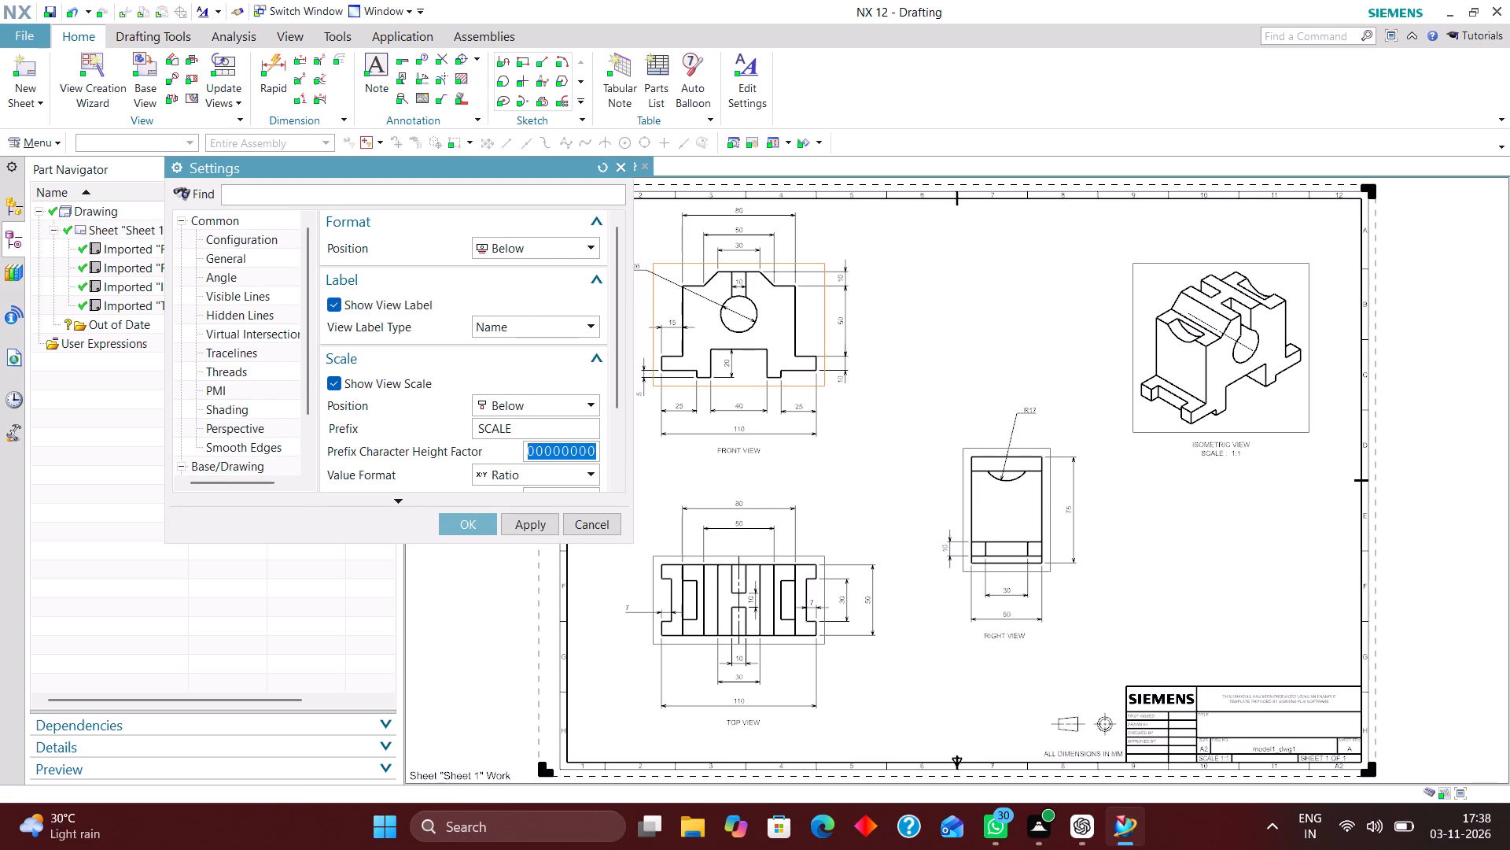
key(1)
key(Return)
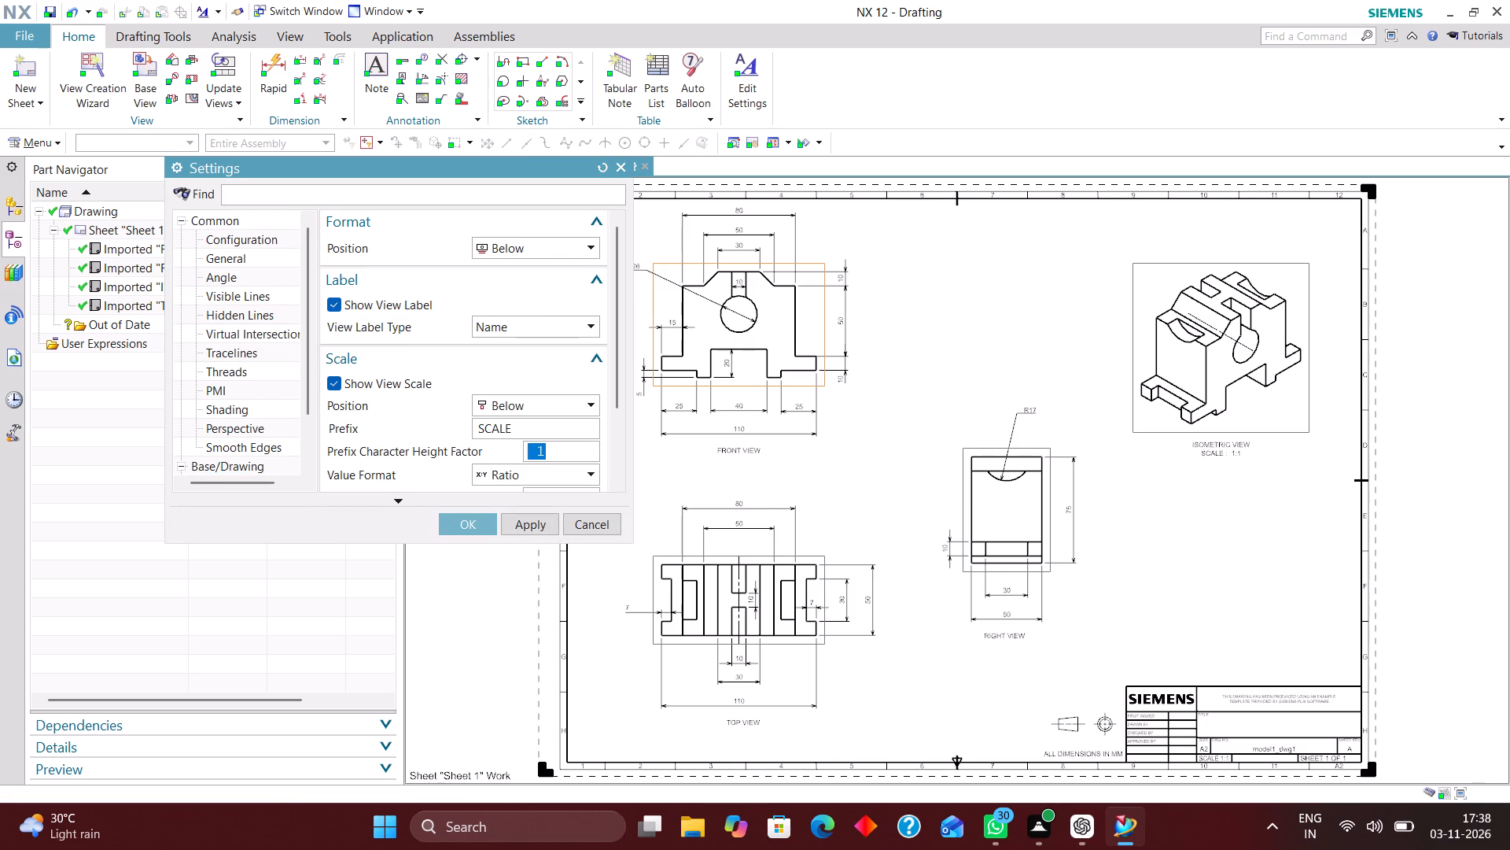
scroll(491, 426, down, 4)
drag(543, 395, 823, 395)
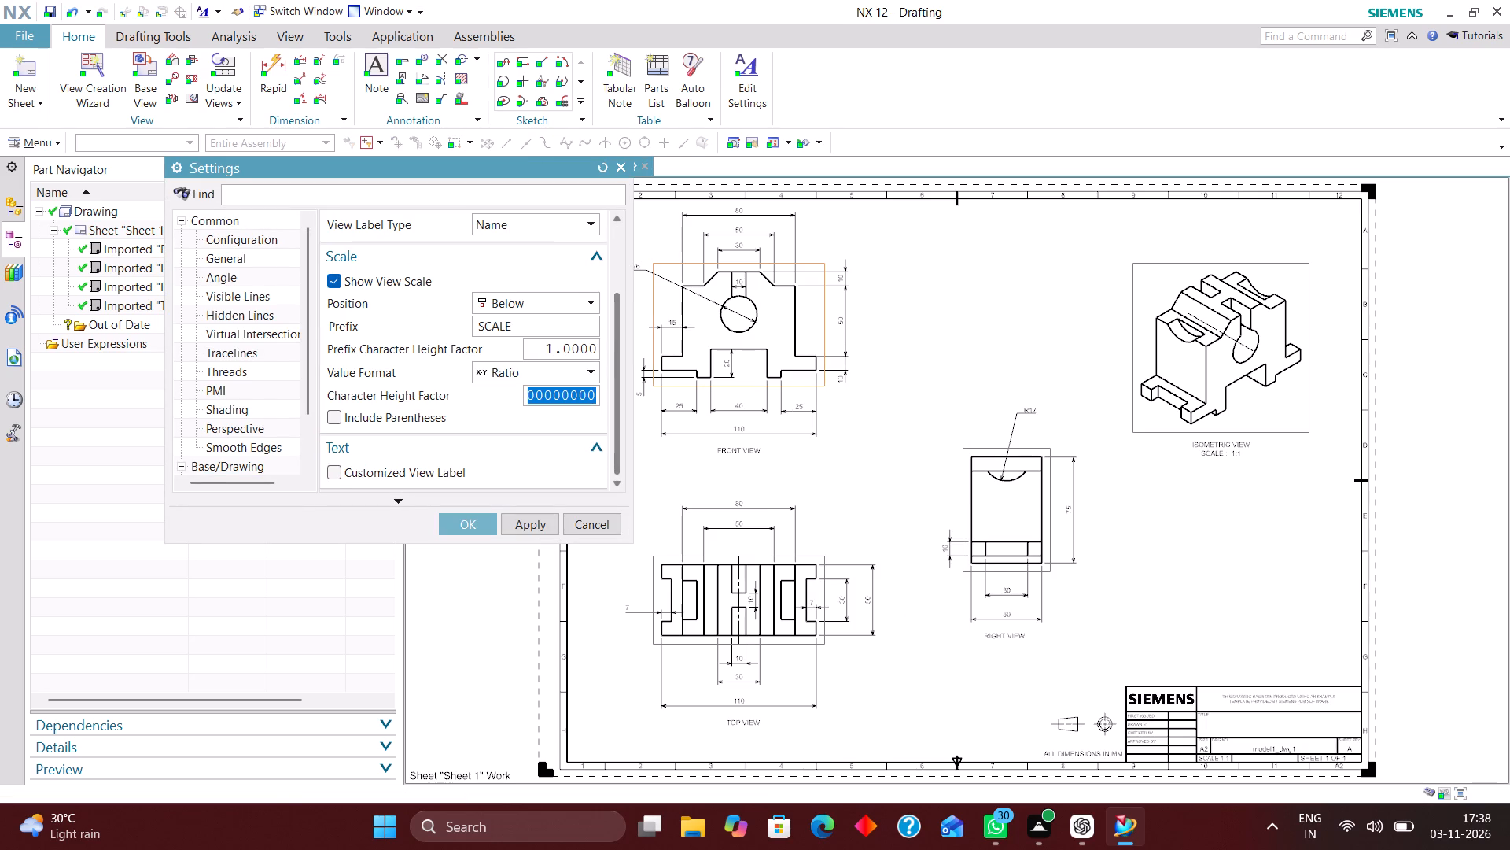
key(1)
key(Return)
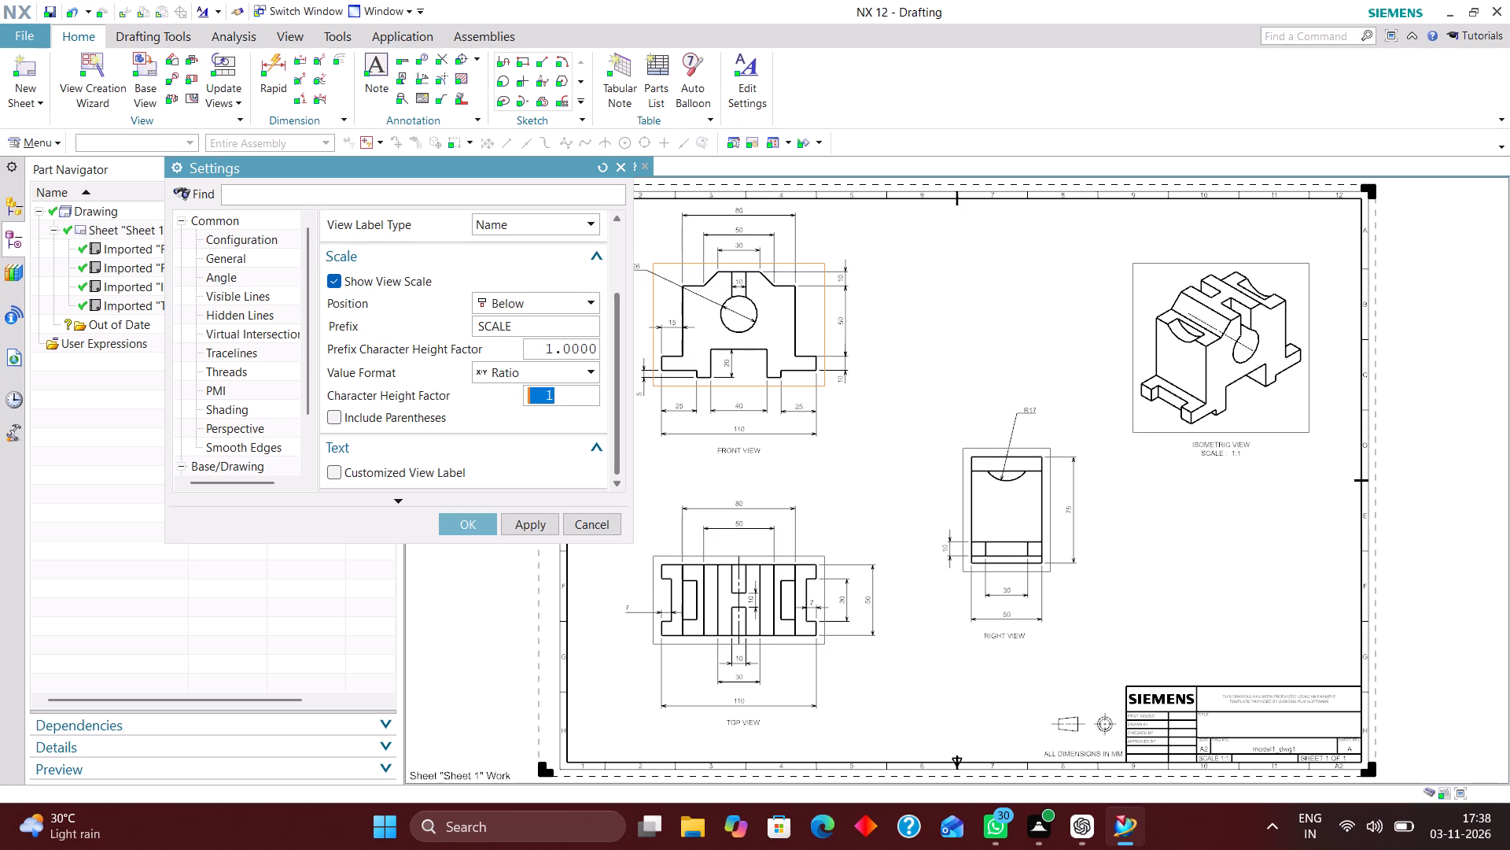
Change the front view's scale prefix to "SCALE : " with a trailing space and apply the label settings.
click(522, 323)
key(space)
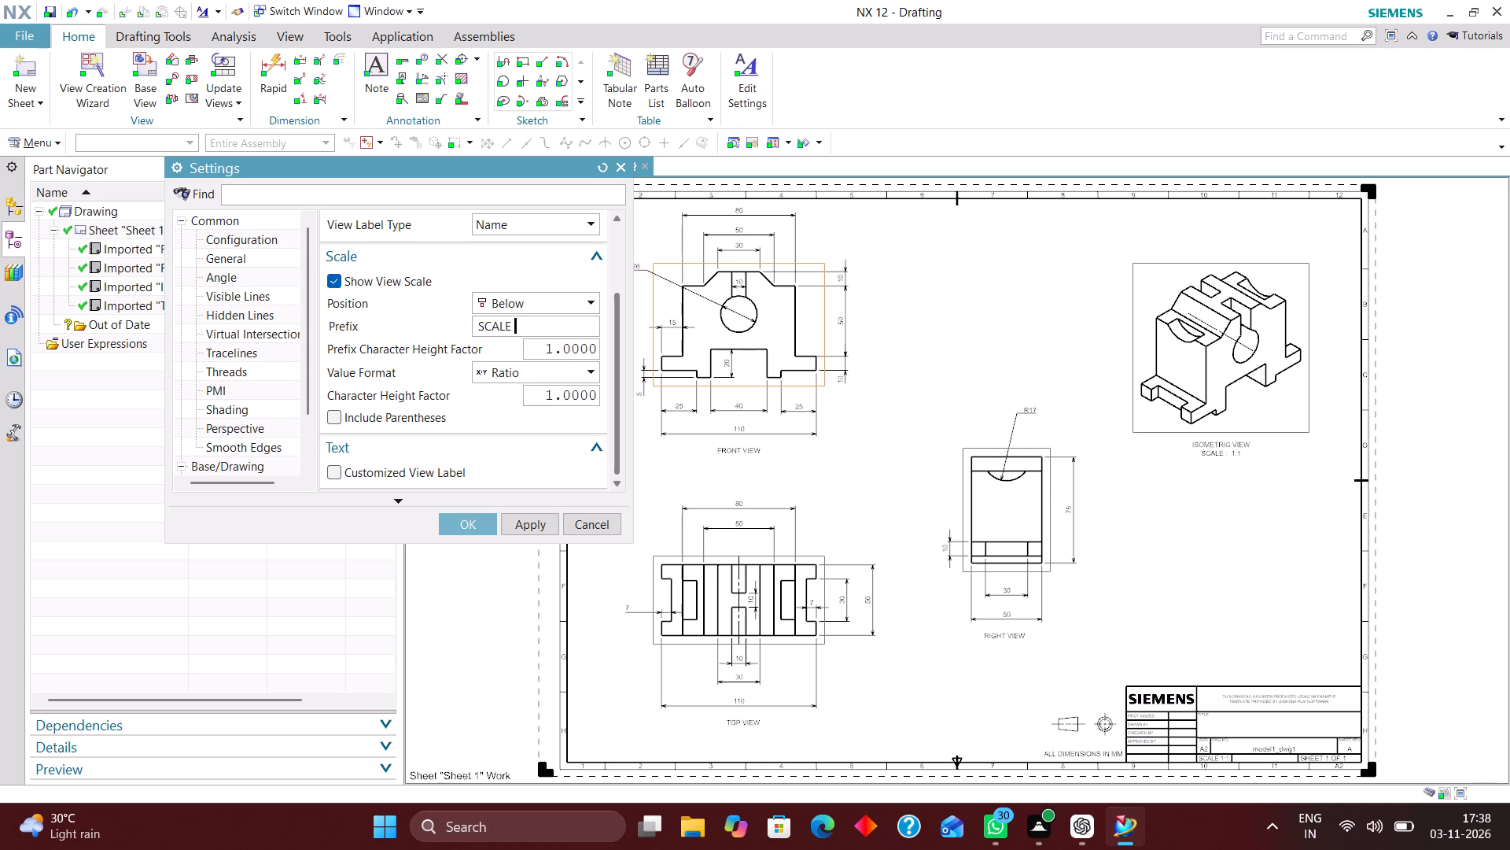
text(:)
key(space)
click(470, 522)
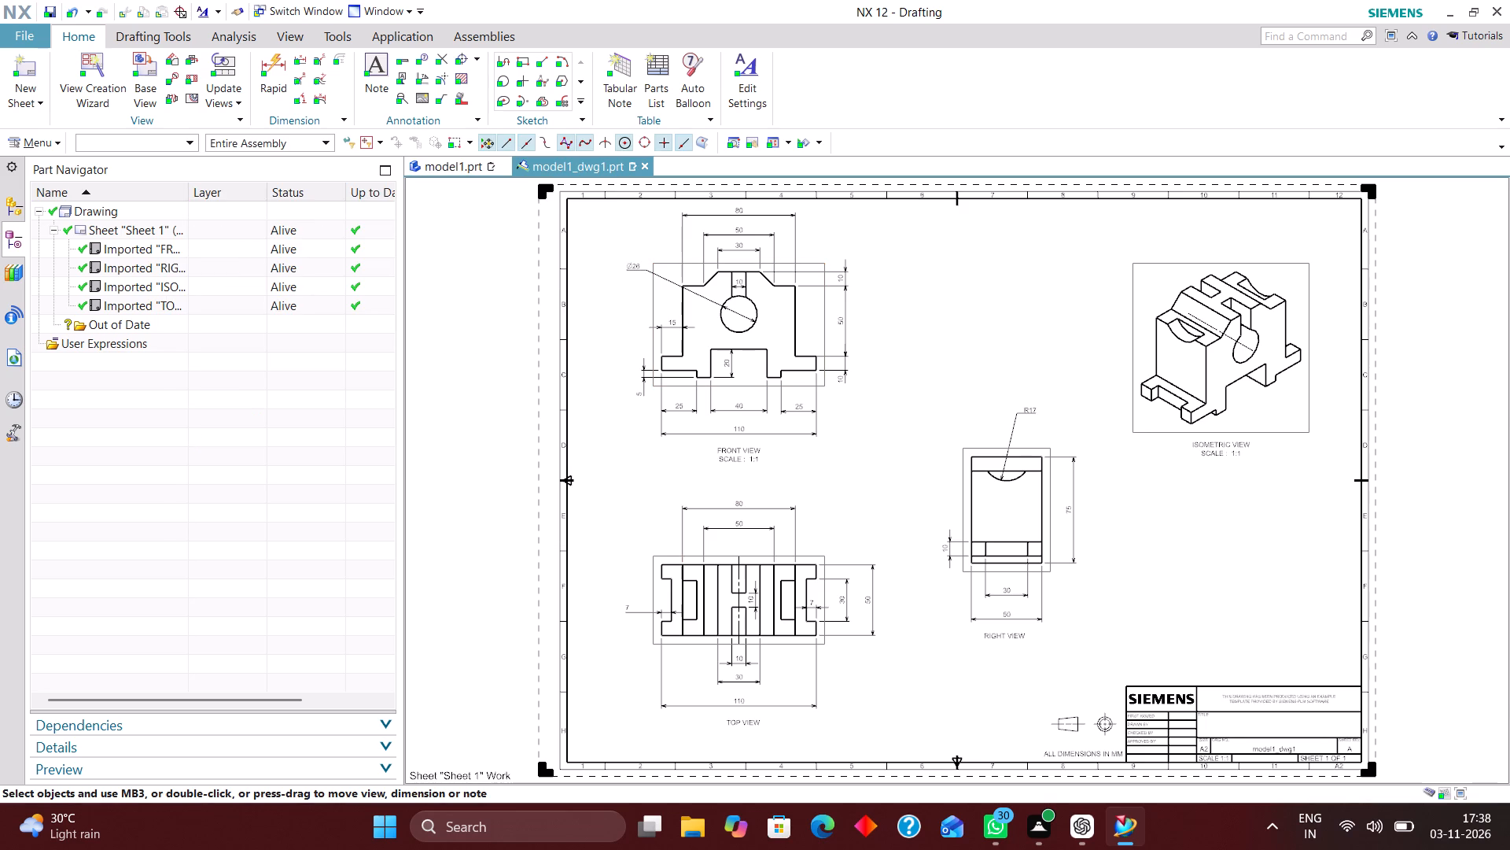
Turn on the top view's scale display below the name, with prefix and value character height factors of 1.
scroll(753, 743, up, 4)
right_click(805, 506)
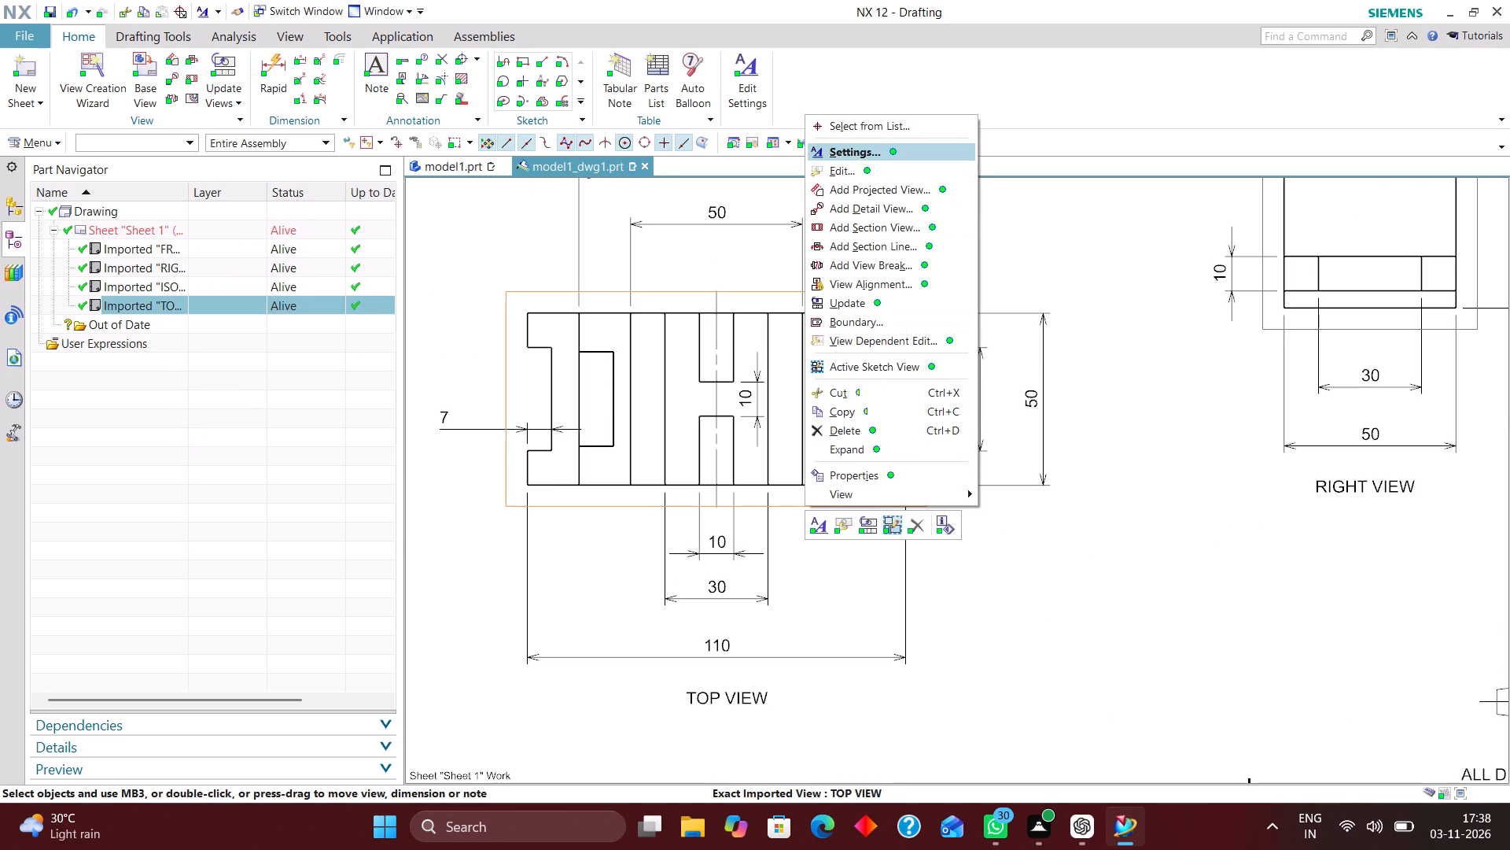
click(864, 147)
click(337, 382)
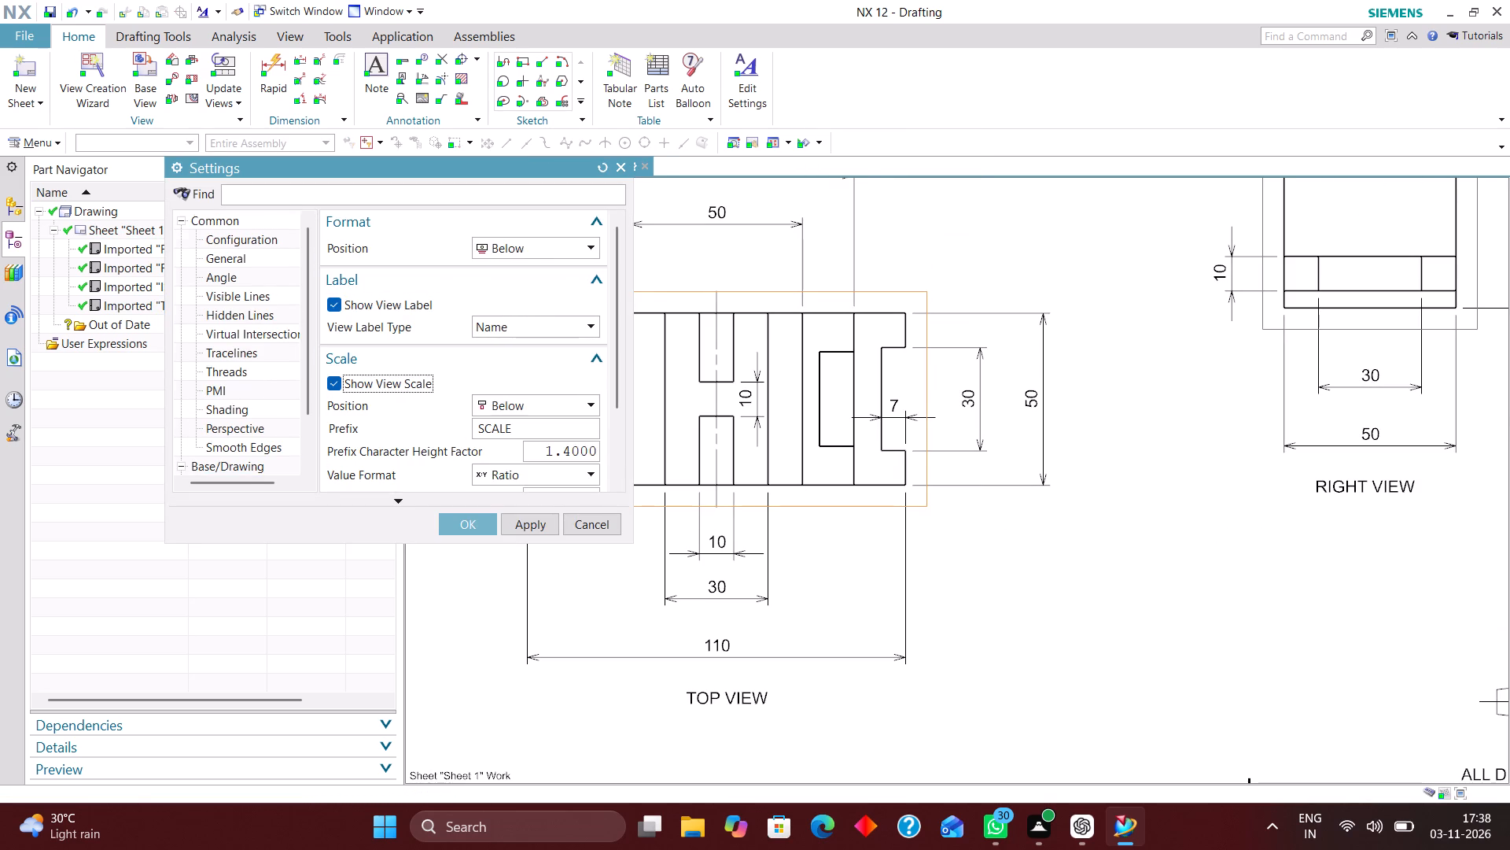
click(549, 402)
click(559, 403)
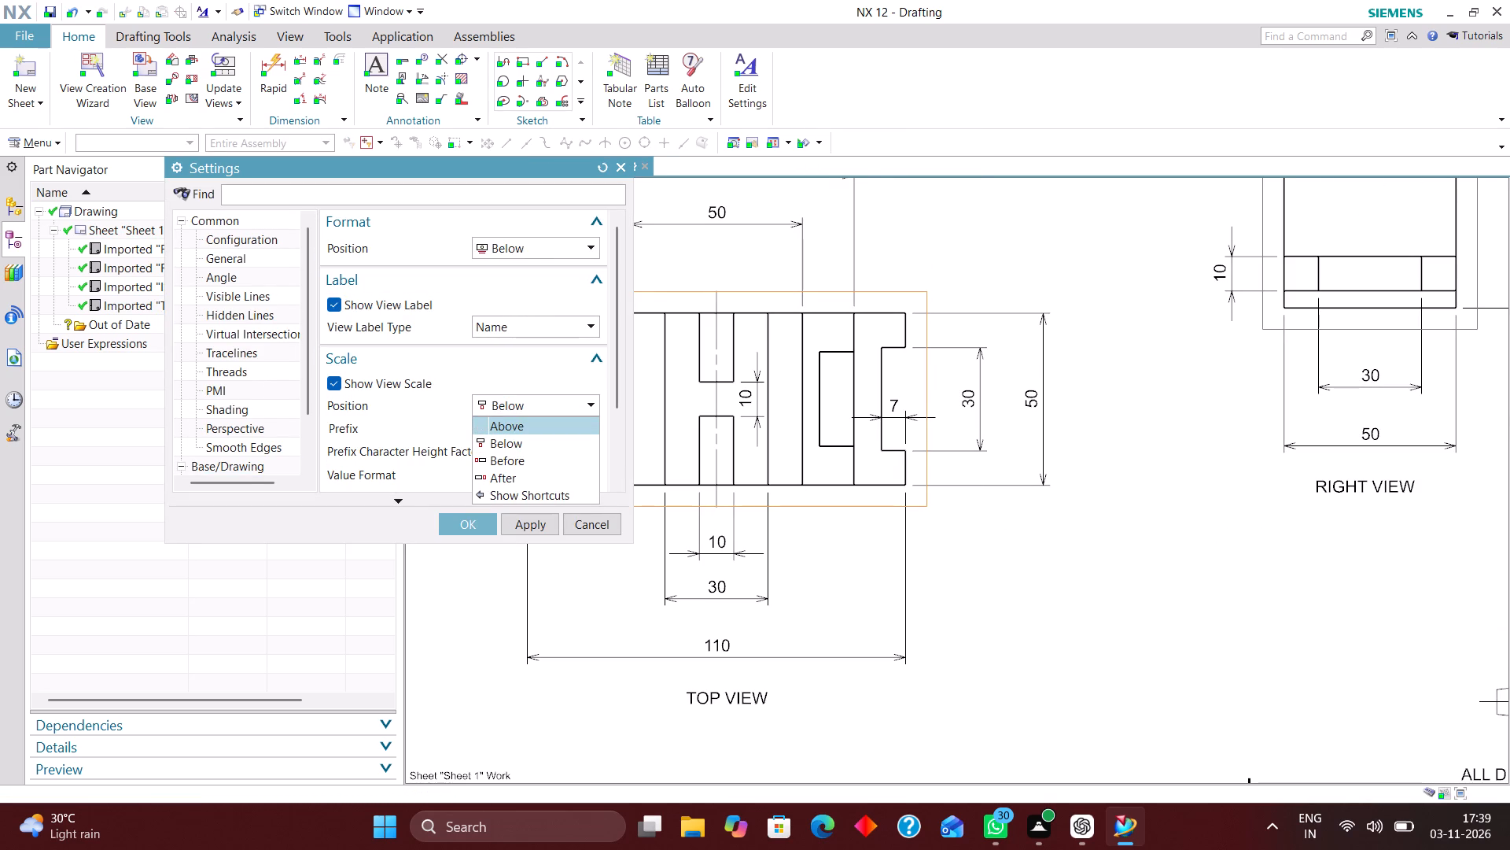
drag(536, 450, 763, 453)
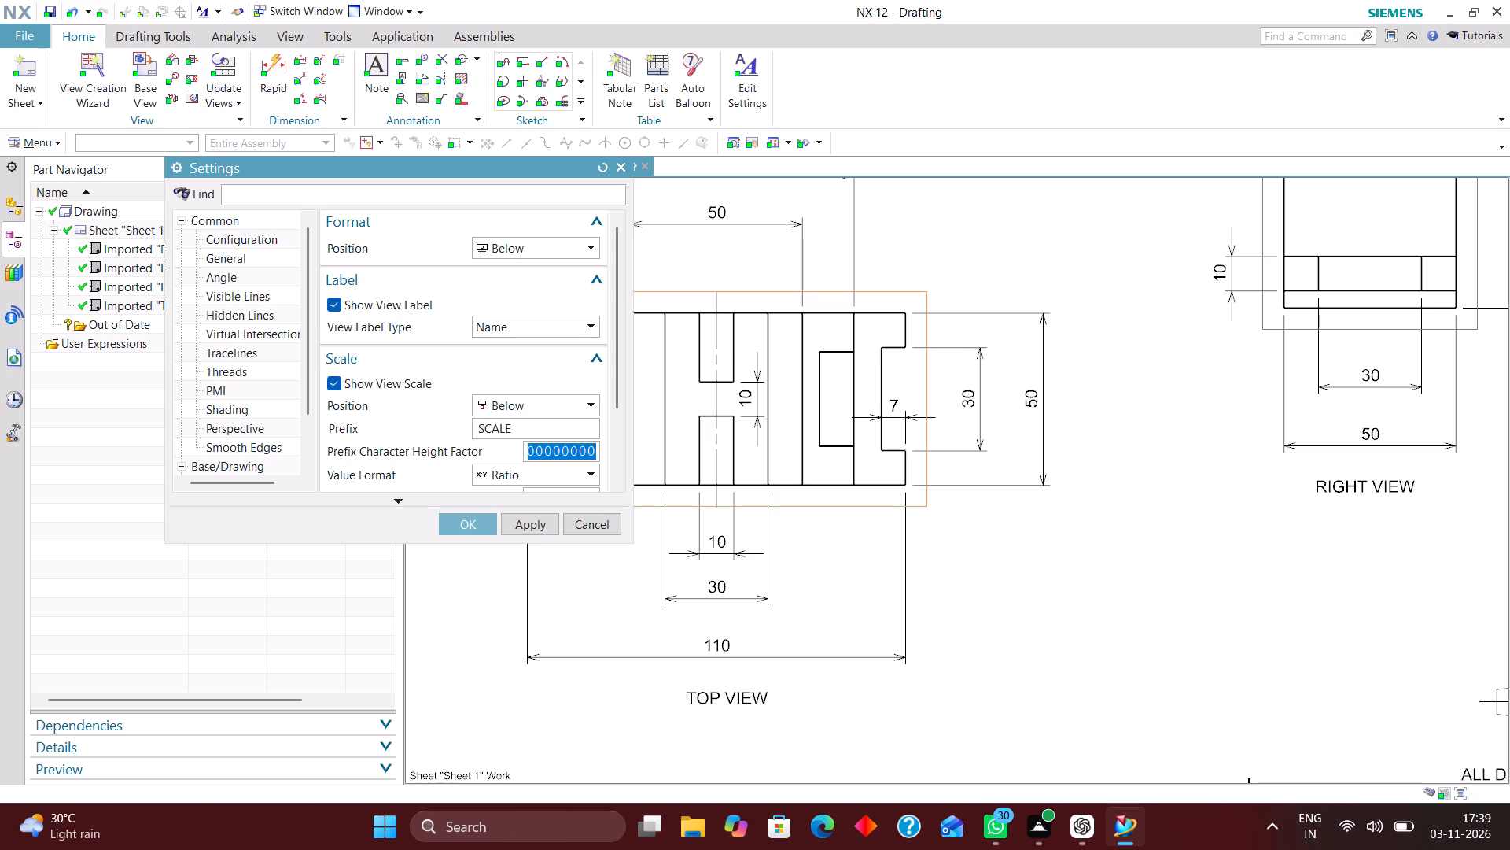
key(1)
key(Return)
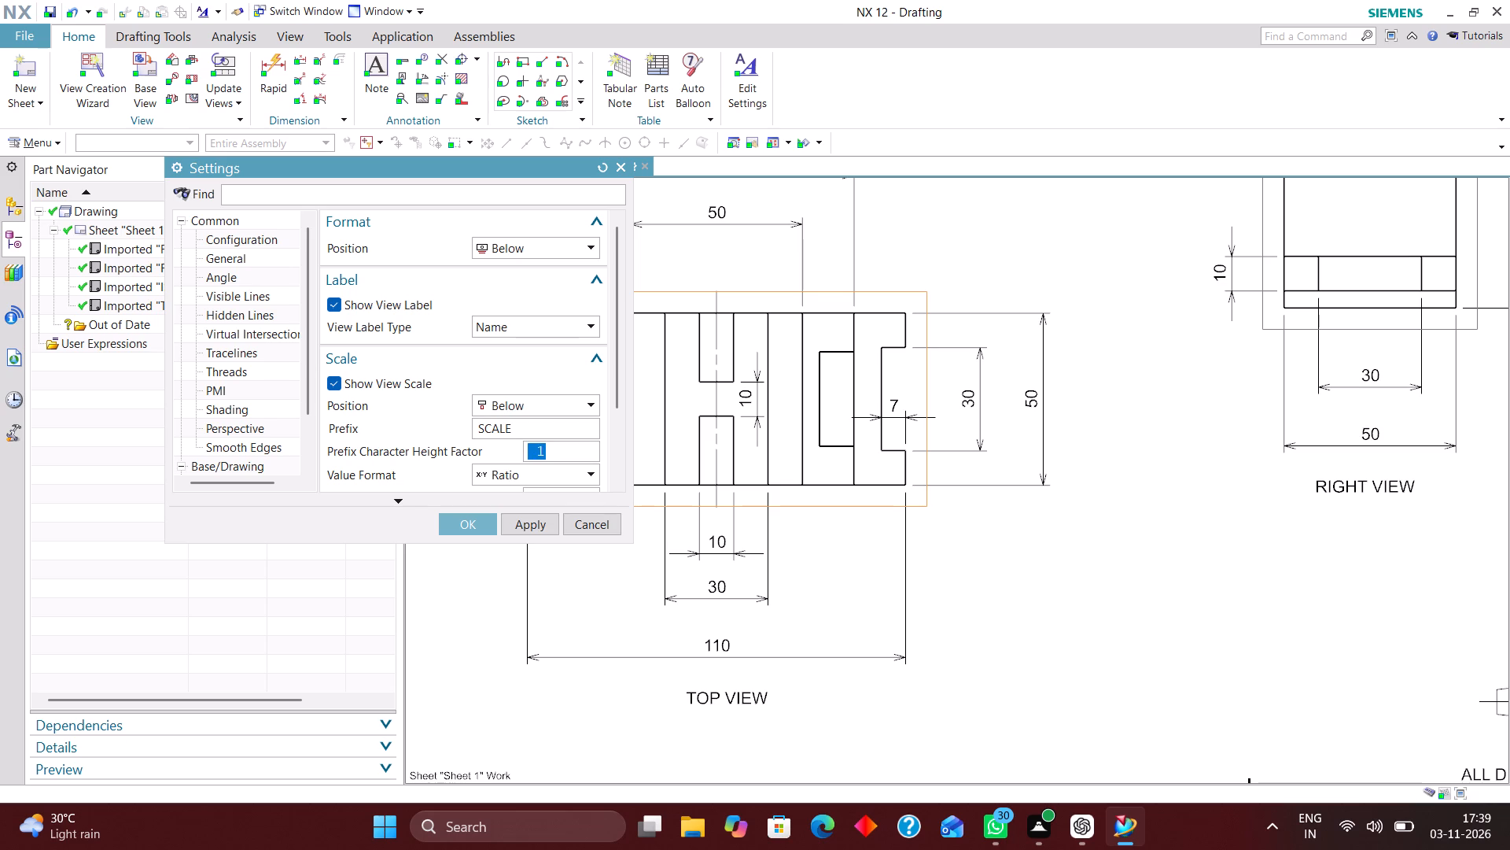
scroll(556, 382, down, 4)
drag(542, 395, 915, 360)
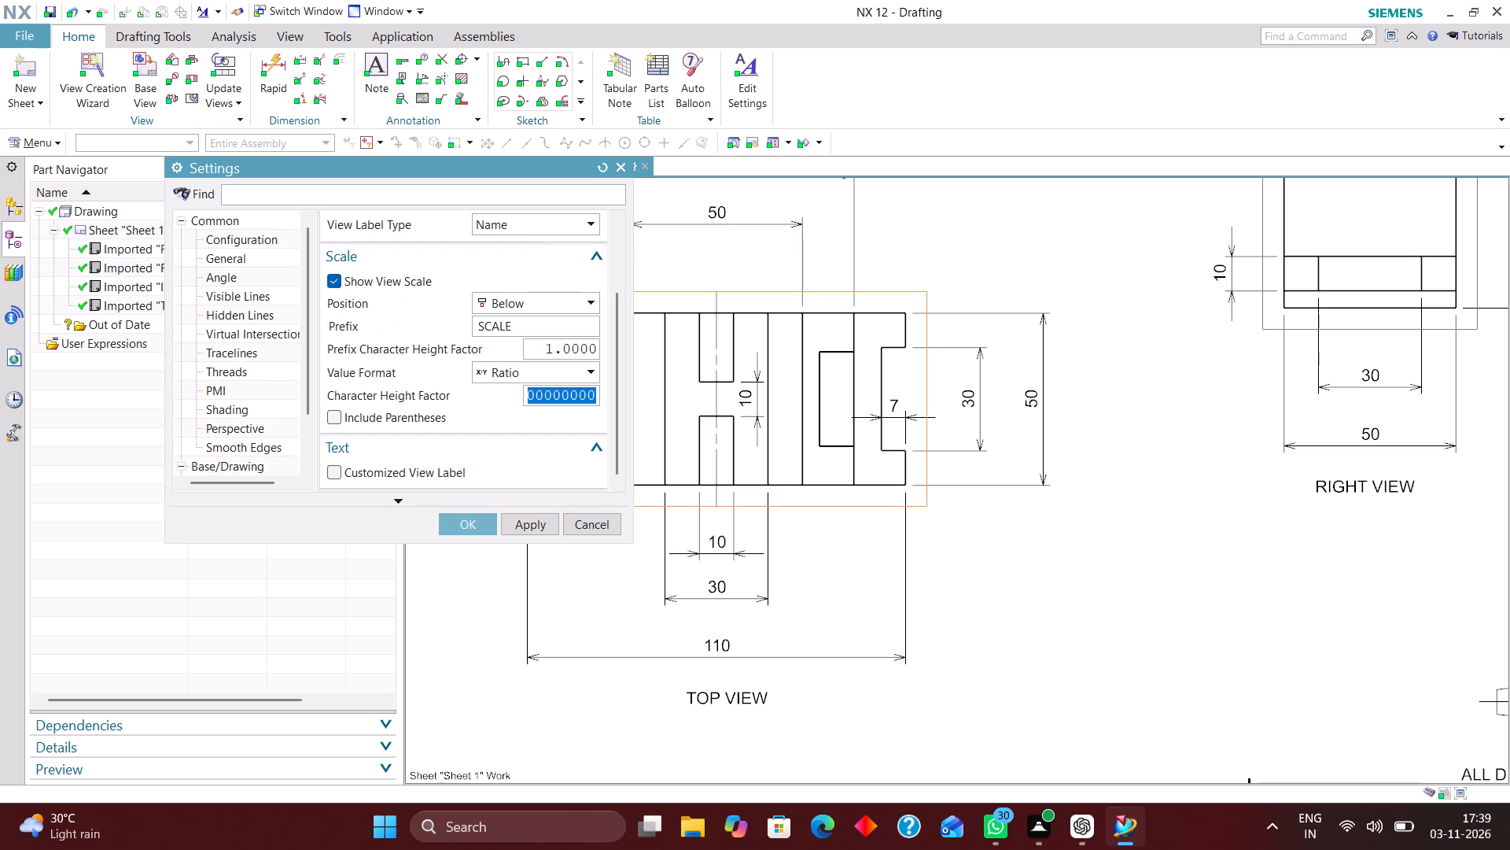
key(1)
key(Return)
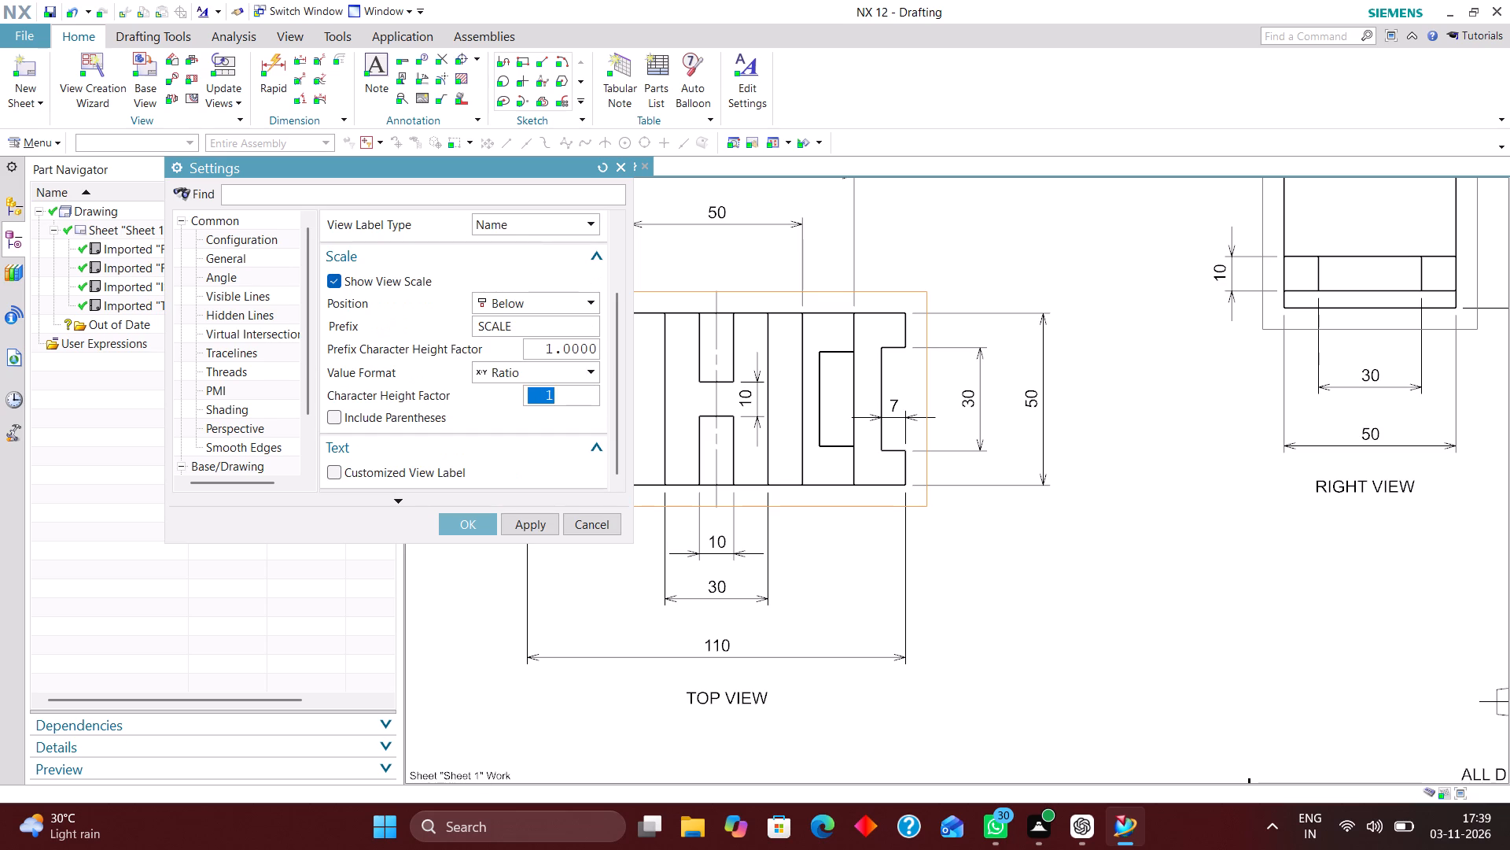
Change the top view's scale prefix to "SCALE : " with a trailing space and apply the label settings.
click(538, 331)
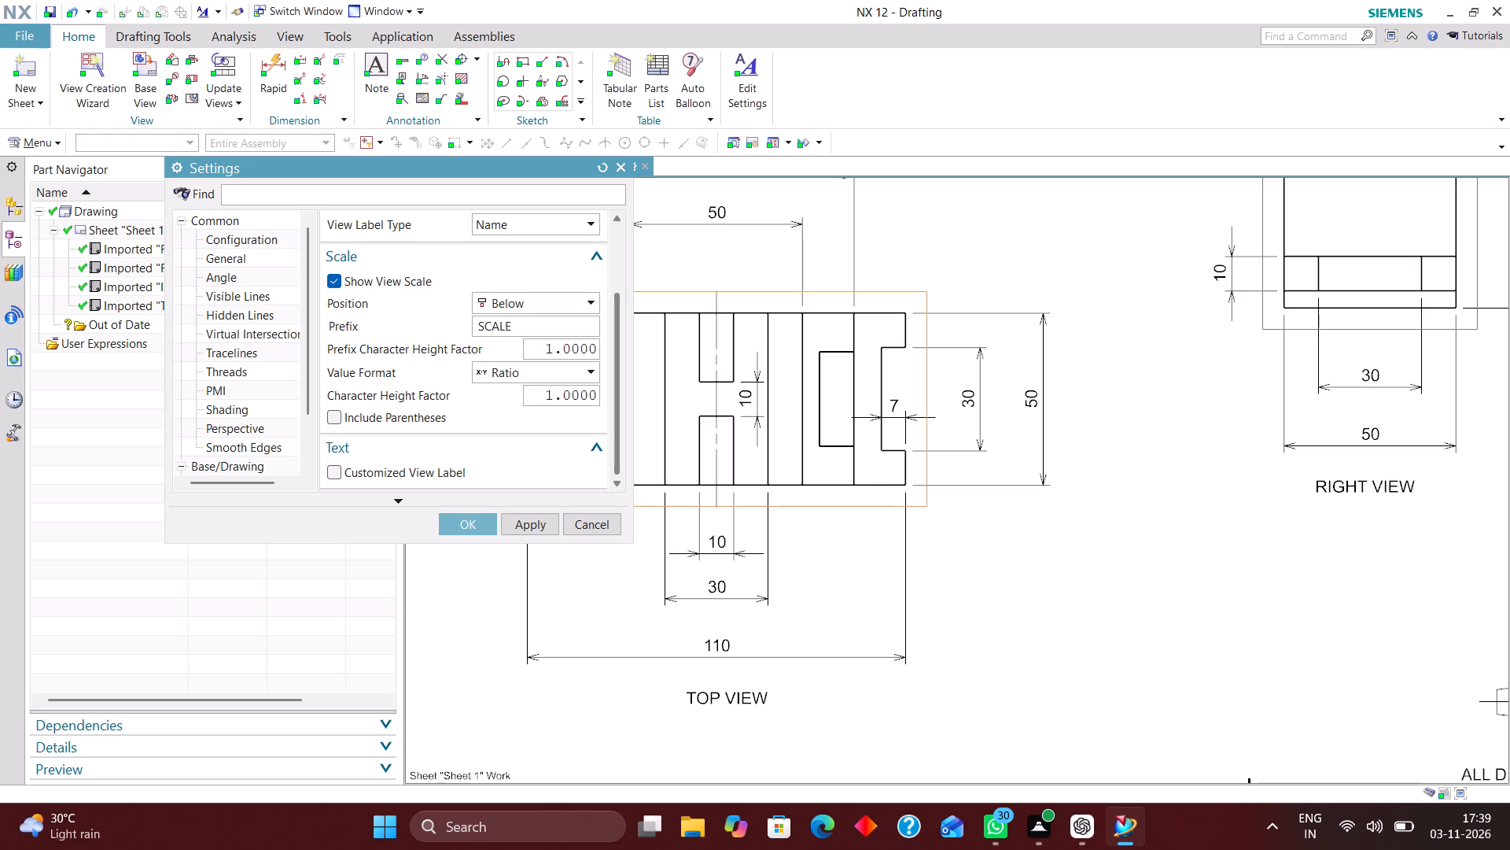
key(space)
key(shift+colon)
key(space)
key(Return)
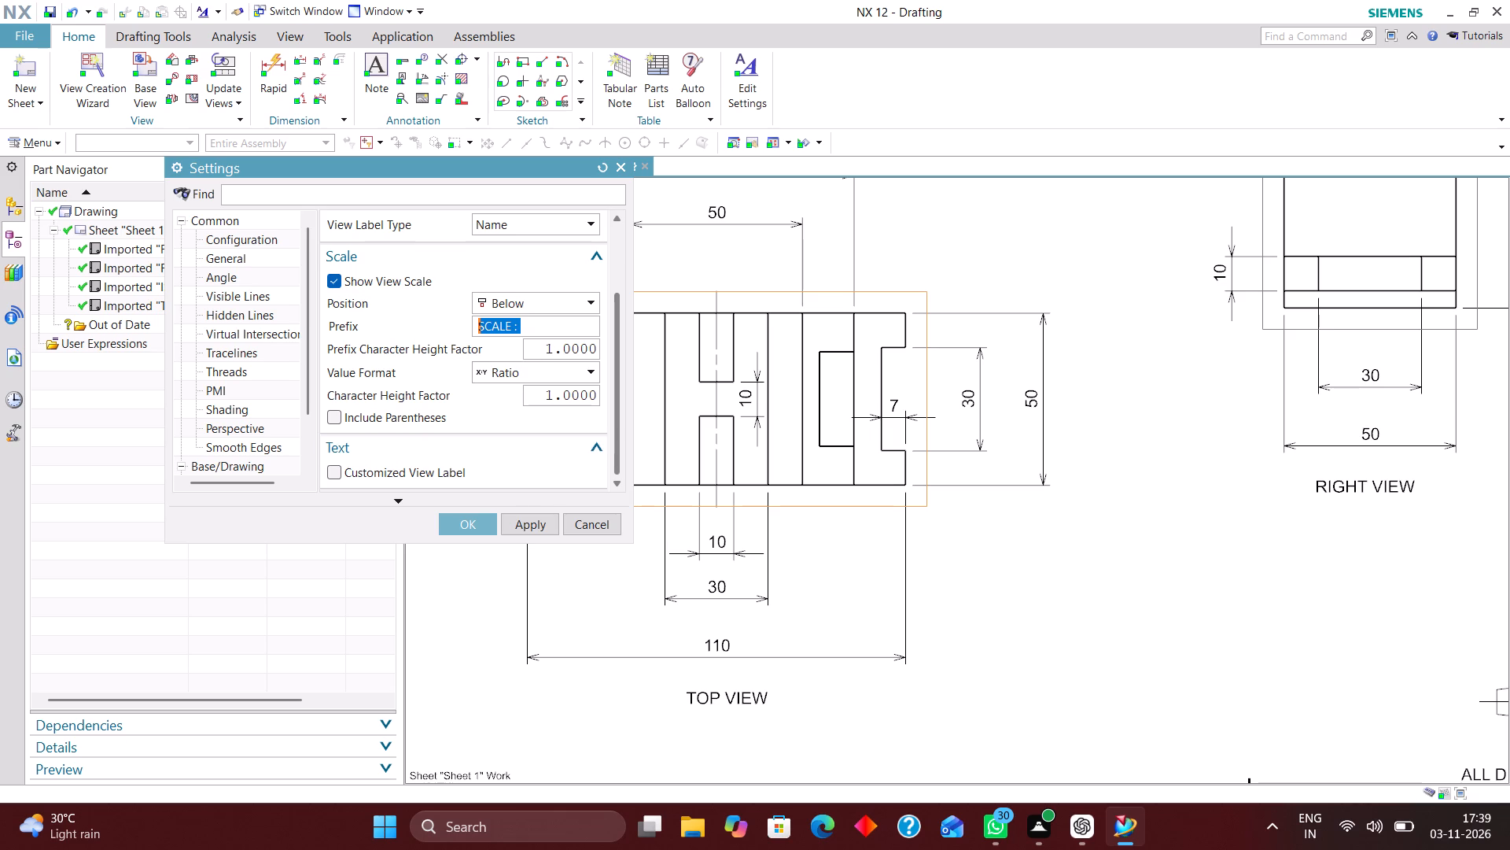
click(469, 517)
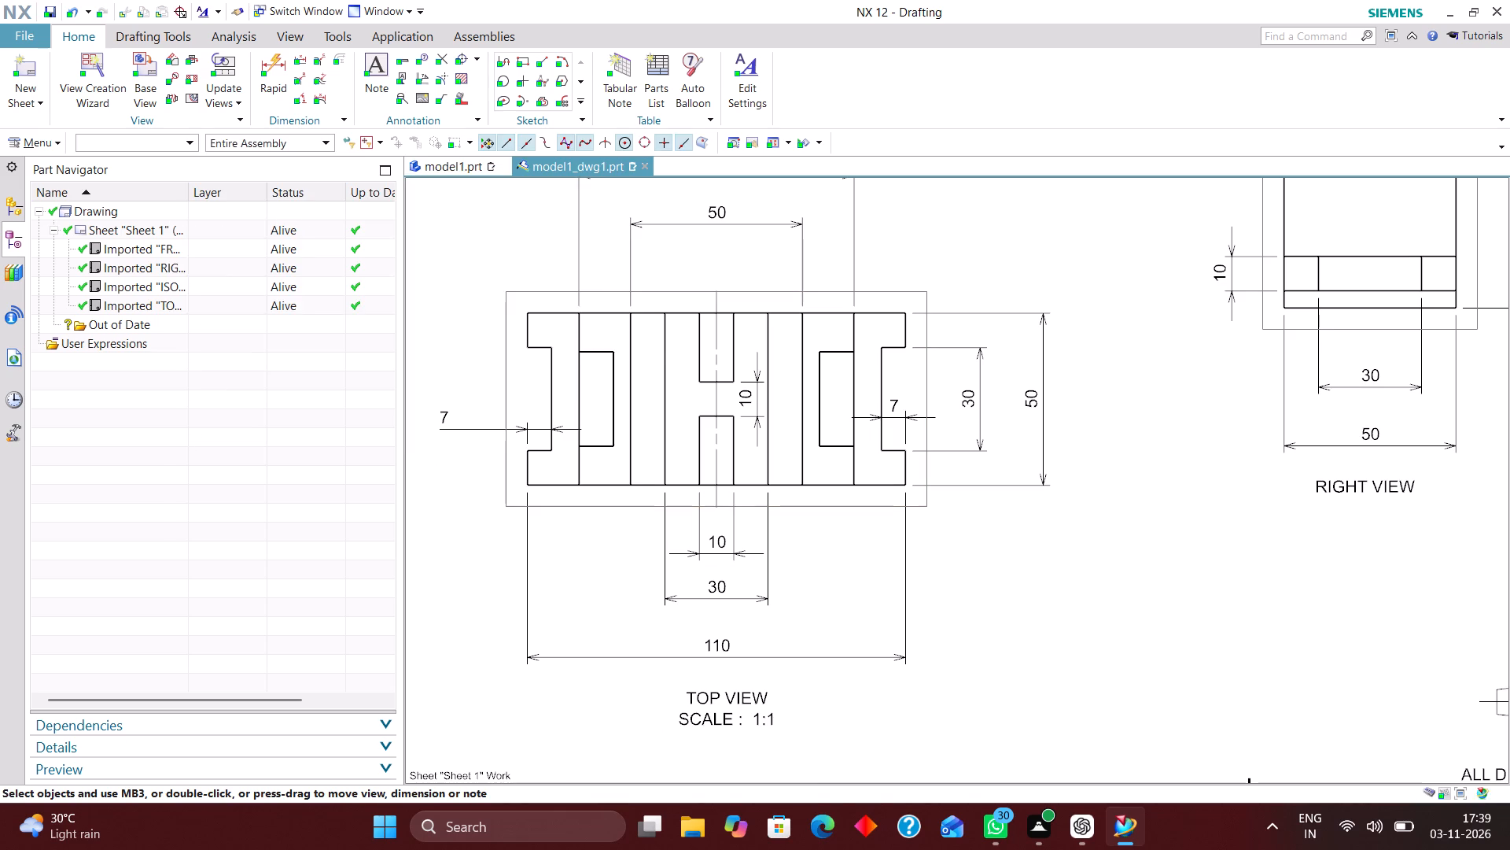
Turn on the right view's scale display and change its prefix to "SCALE : " with a trailing space.
scroll(643, 501, down, 2)
scroll(1164, 451, up, 3)
right_click(1134, 333)
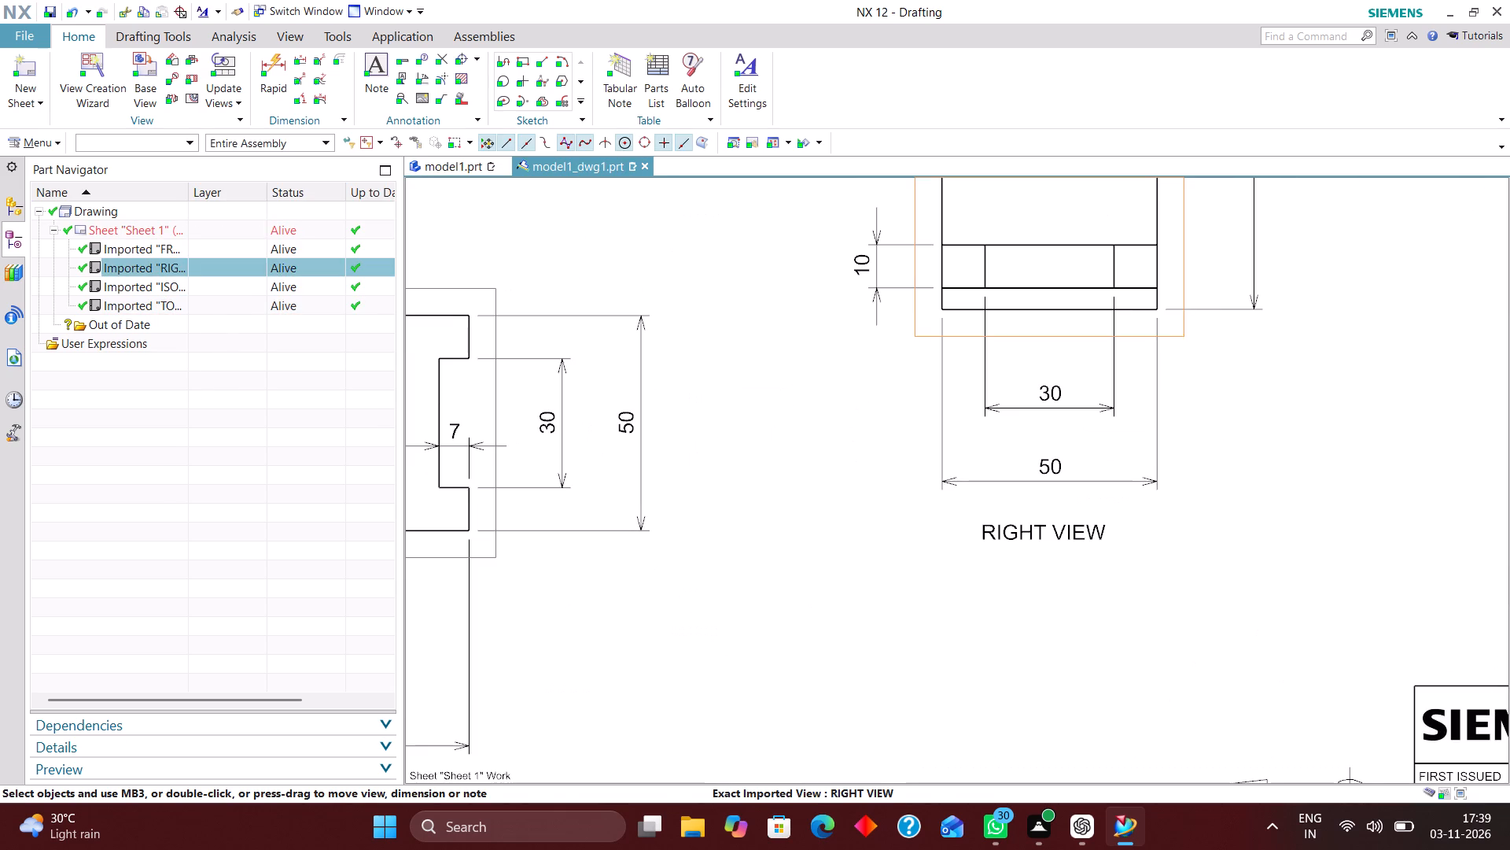
click(1199, 369)
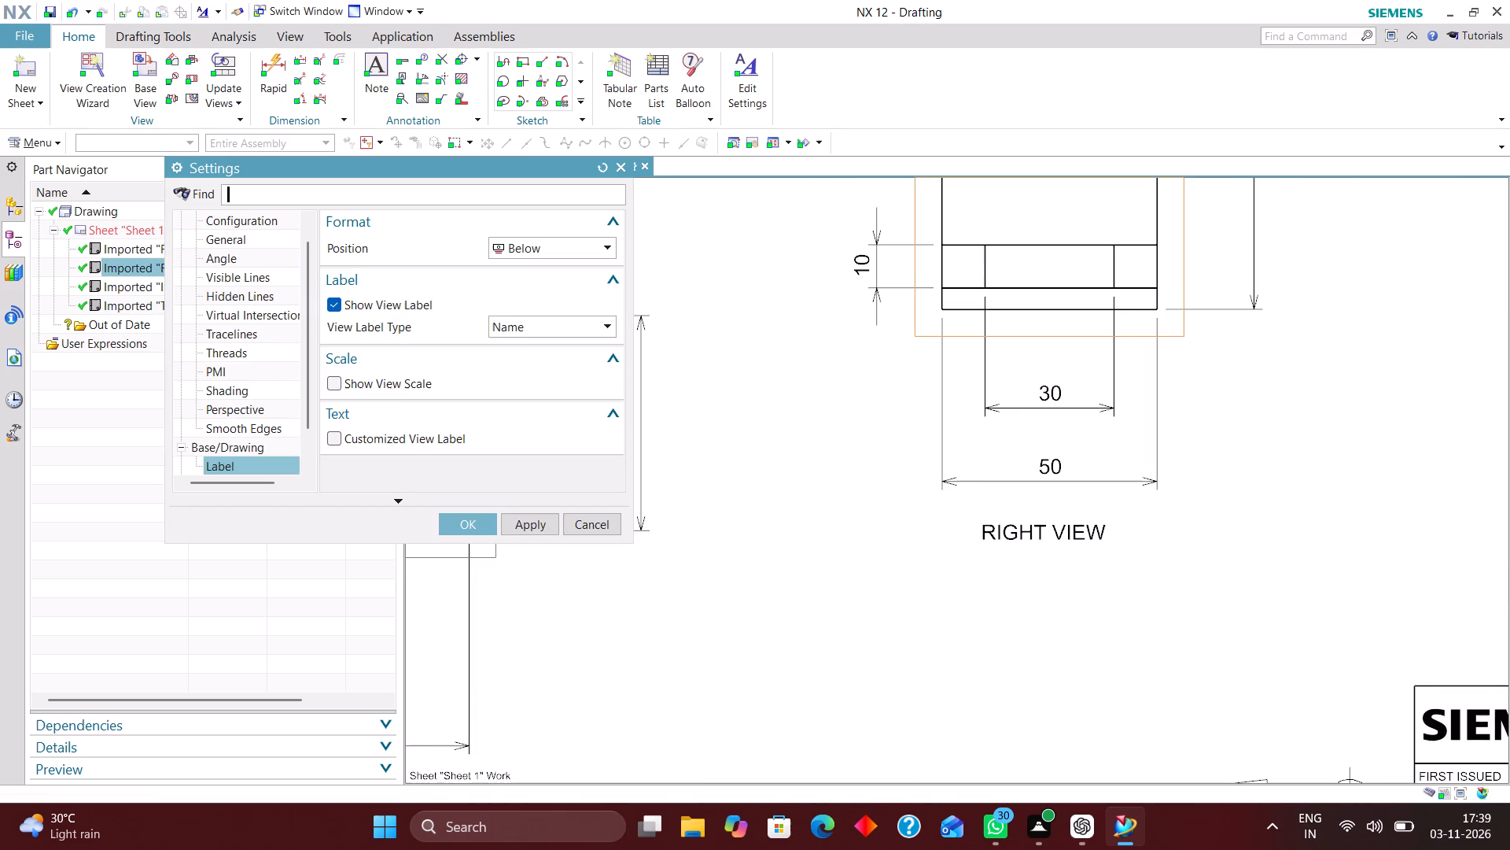
click(337, 380)
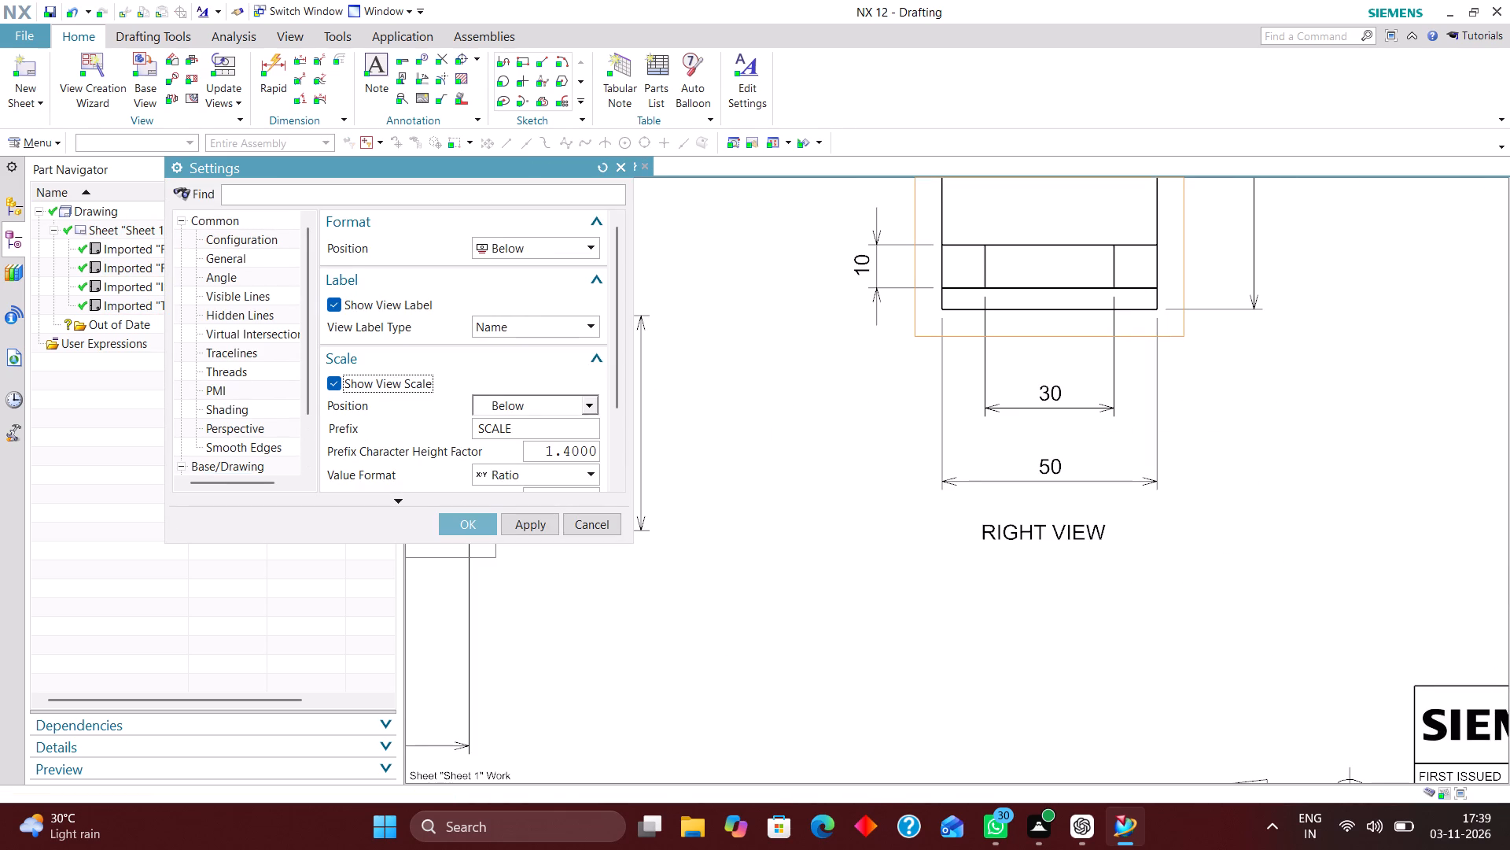
click(525, 425)
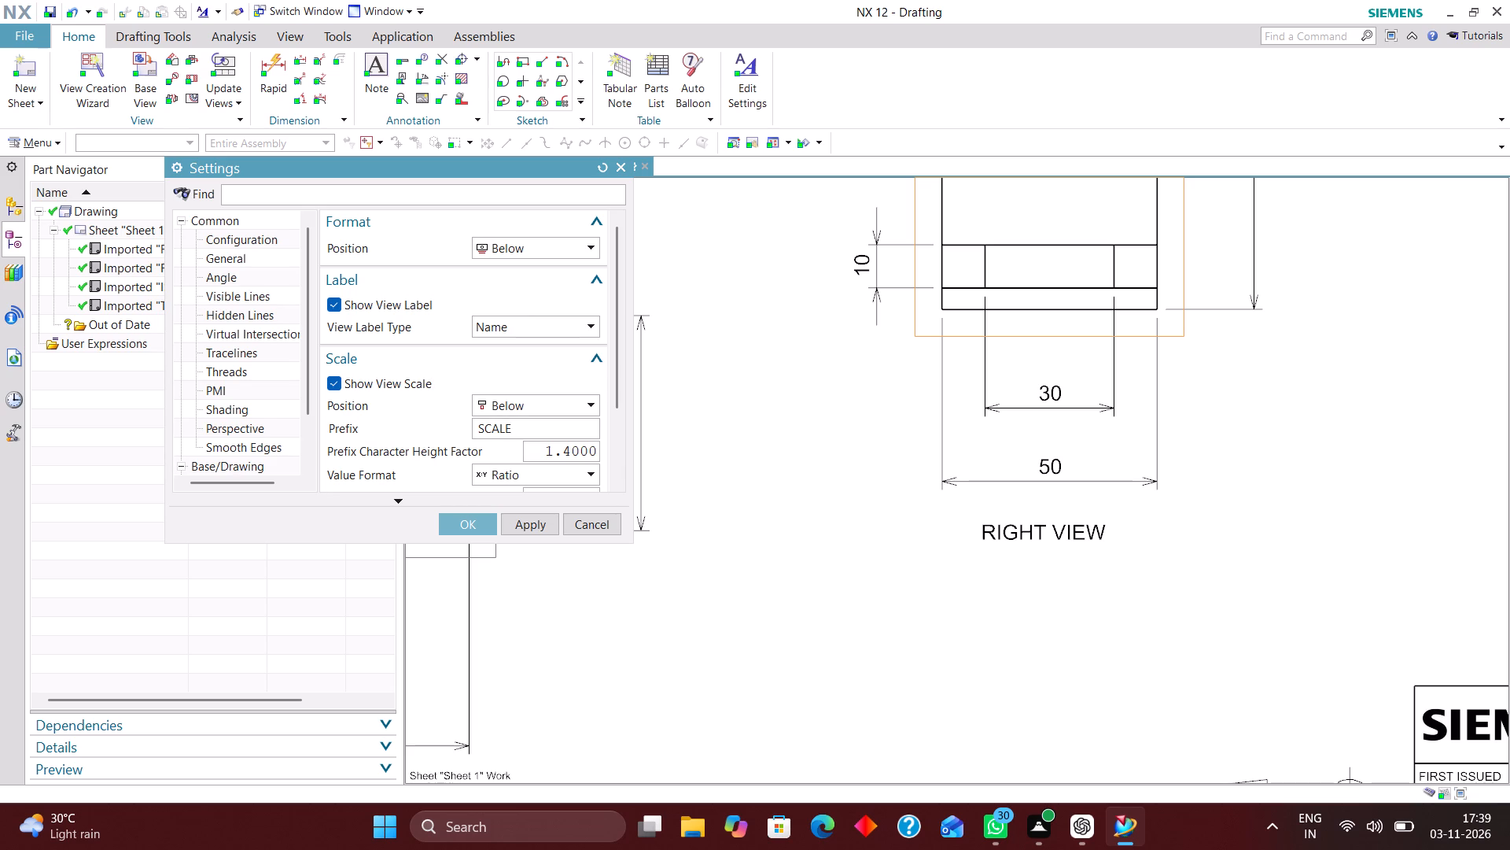
key(space)
text(:)
key(space)
Set the right view's scale prefix and value character height factors to 1 and apply the label settings.
drag(536, 455, 842, 482)
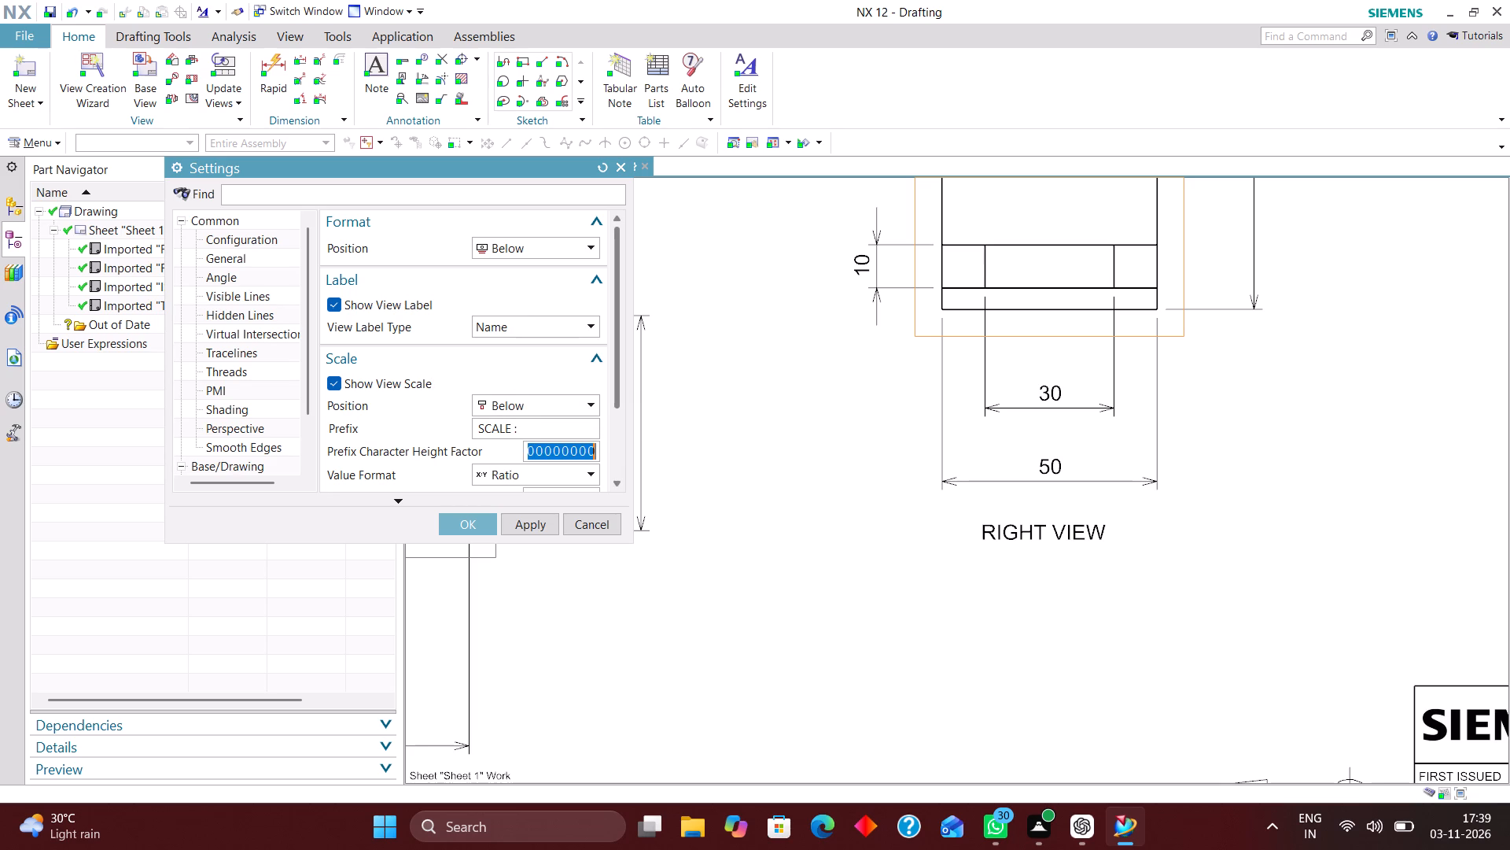
key(1)
key(Return)
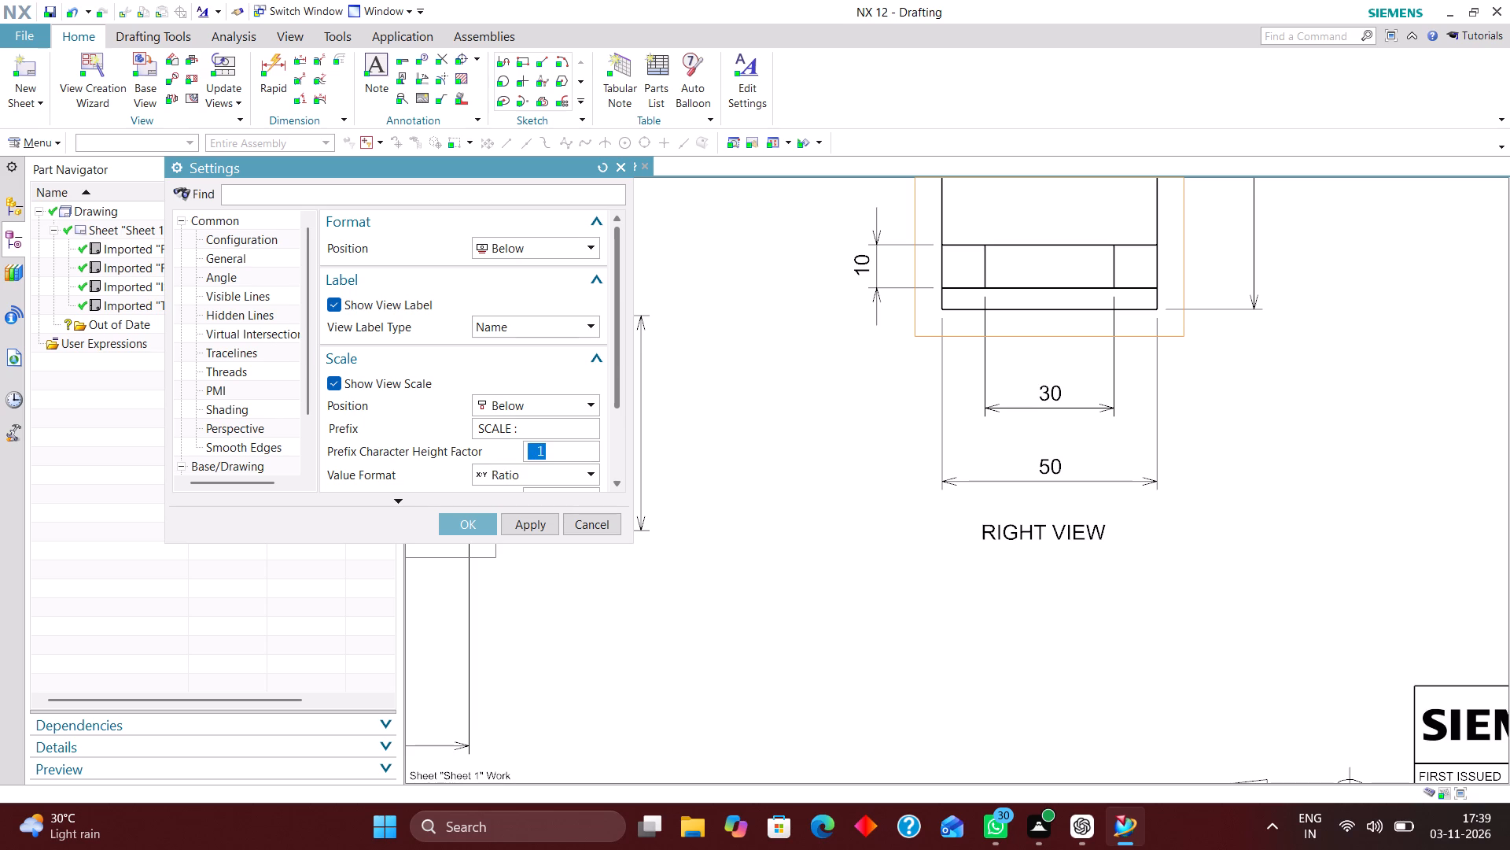
scroll(595, 397, down, 3)
drag(540, 395, 780, 389)
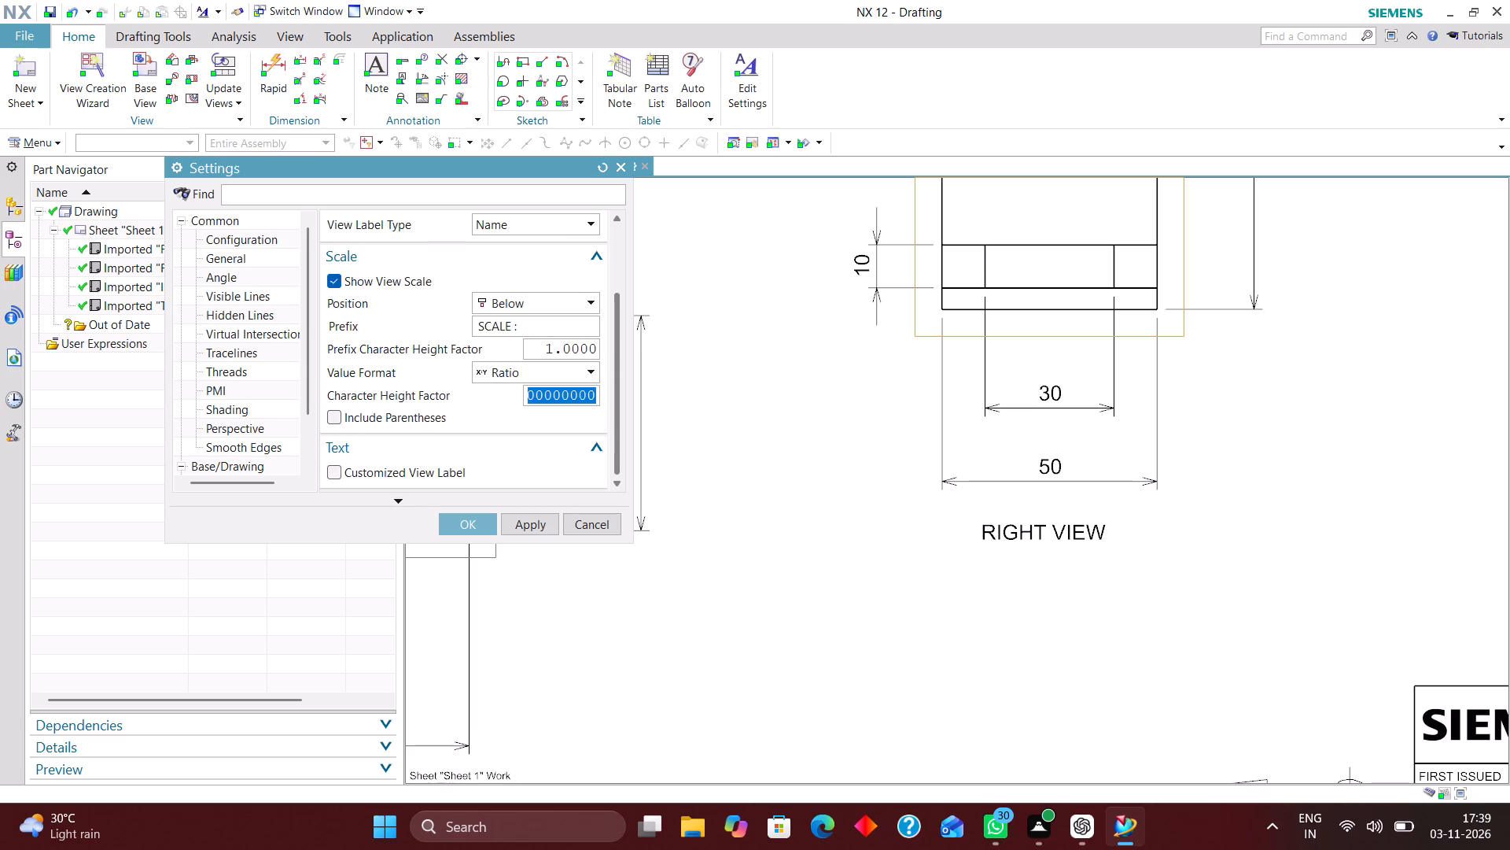
key(1)
key(Return)
click(478, 518)
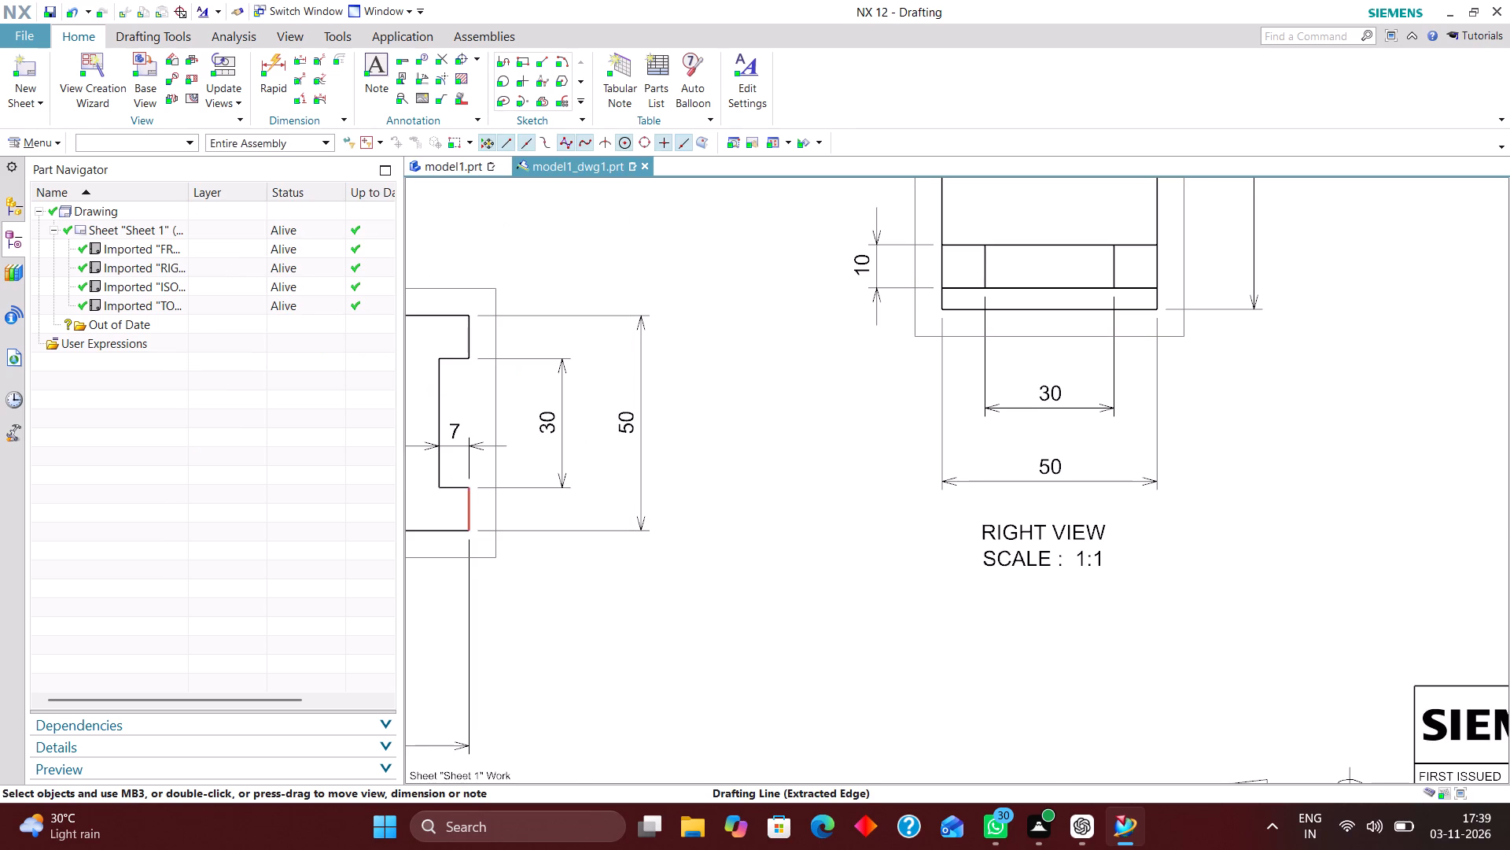
Set the isometric view label's text justification to Left and apply the label settings.
scroll(763, 515, down, 2)
right_drag(794, 487, 766, 561)
right_drag(845, 541, 705, 631)
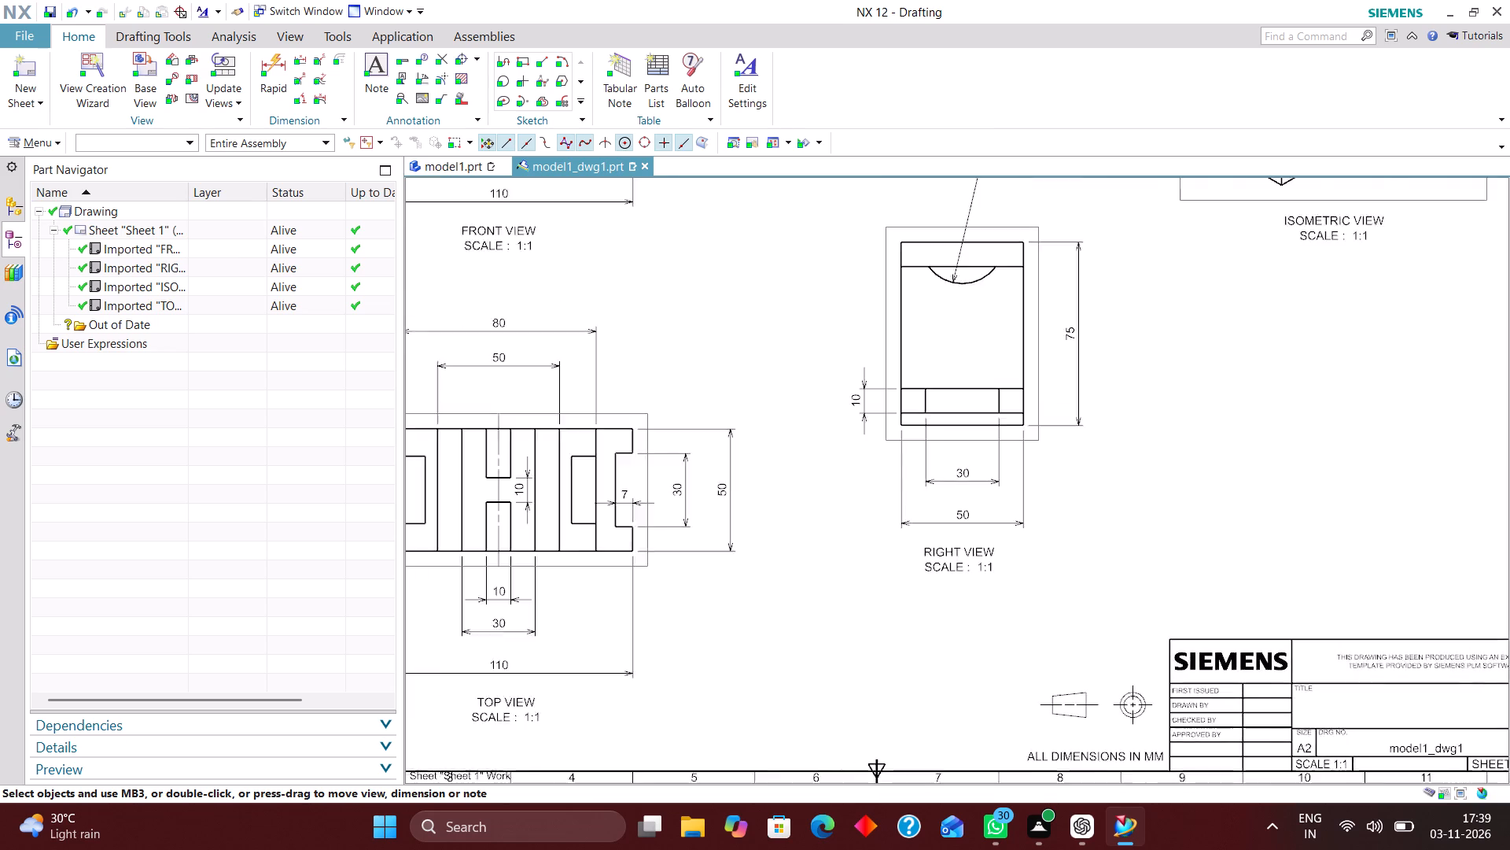
scroll(1281, 438, up, 1)
double_click(1202, 453)
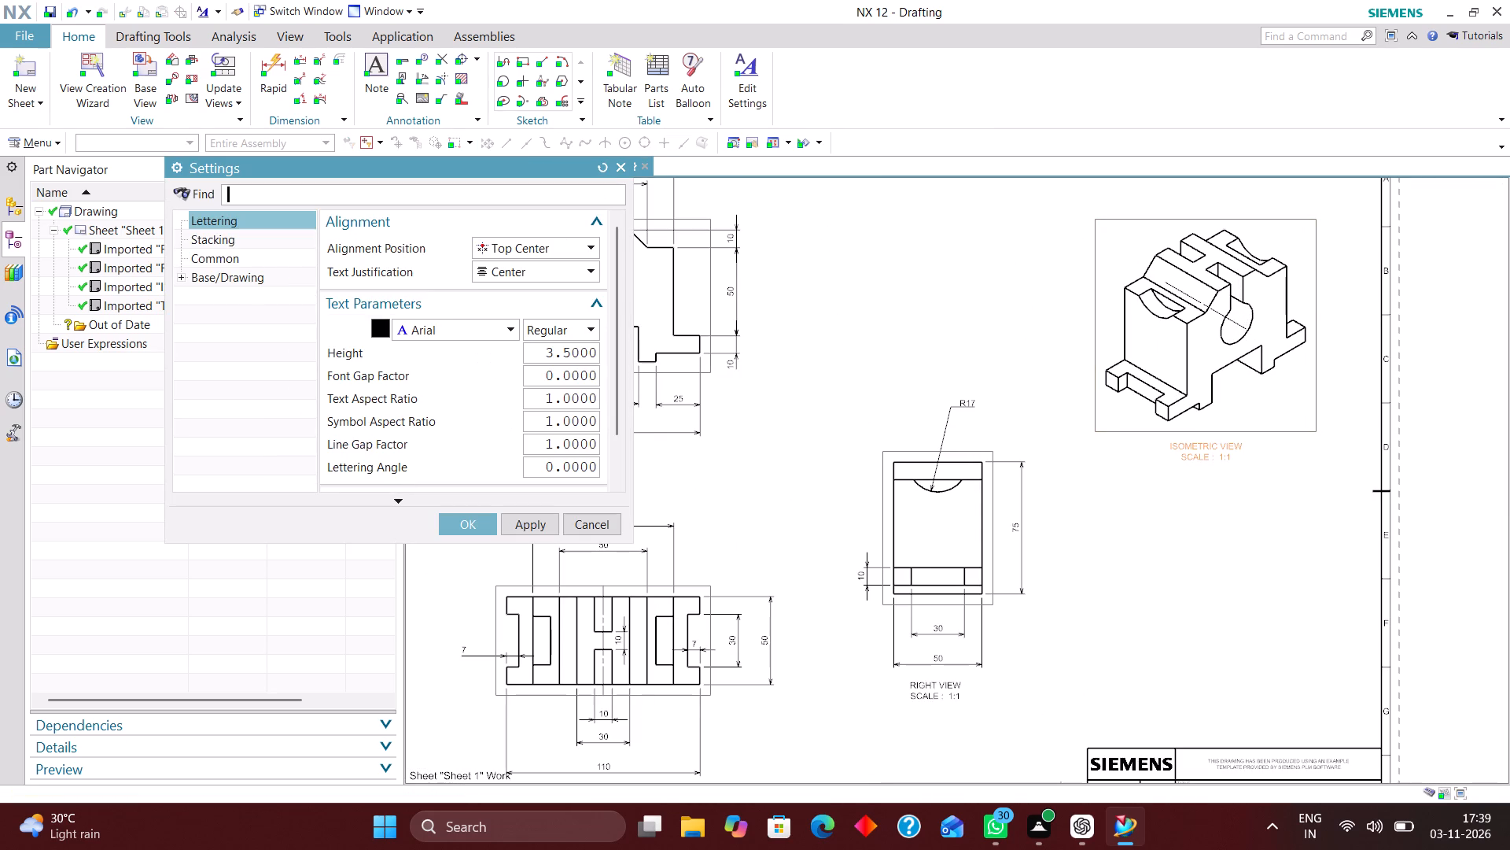
click(560, 273)
click(557, 293)
click(471, 527)
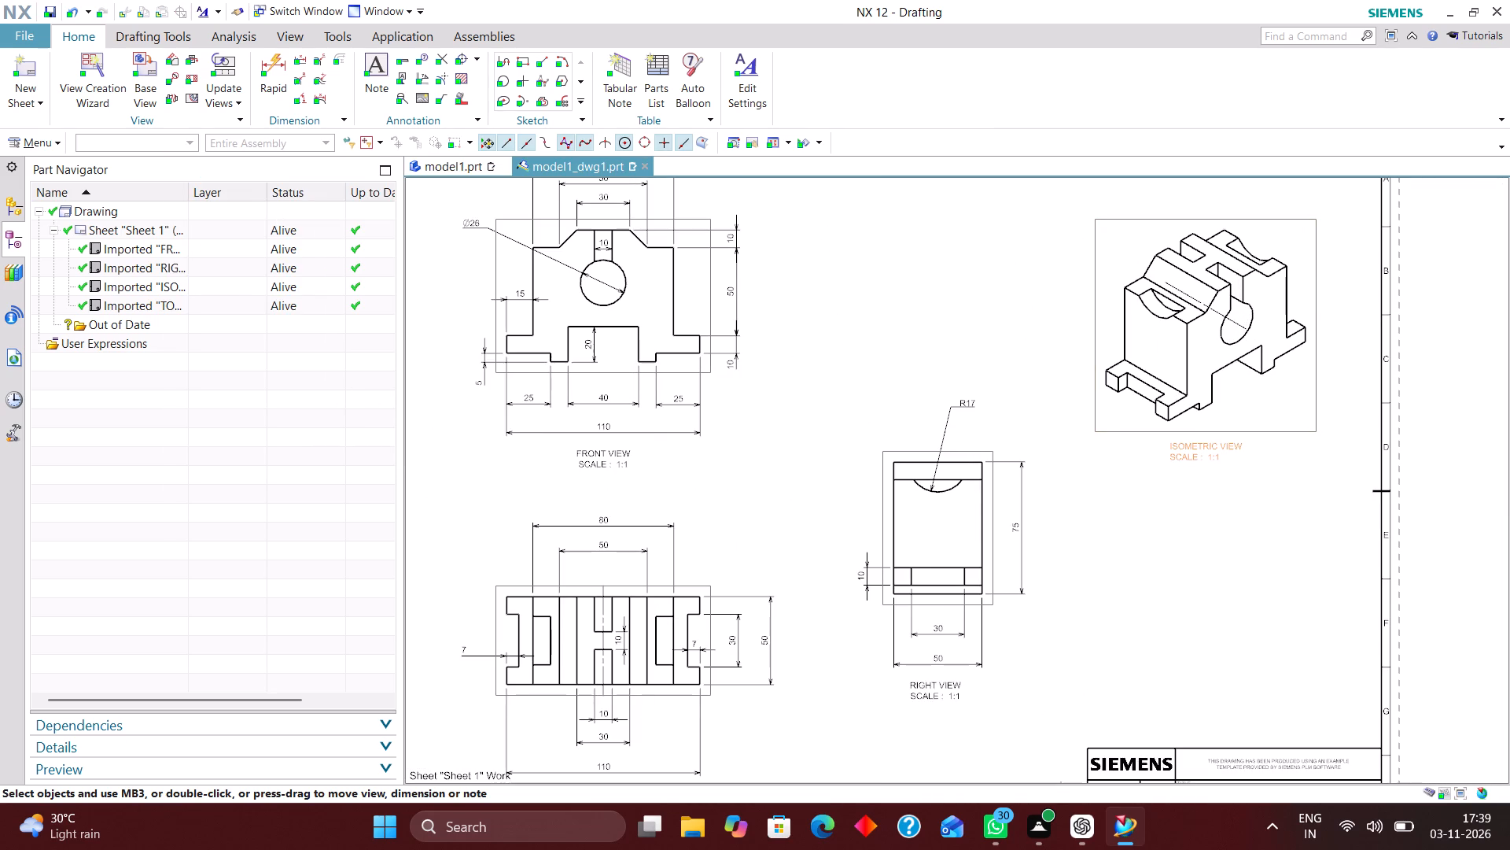
Set the right view label's text justification to Left and apply the label settings.
double_click(930, 692)
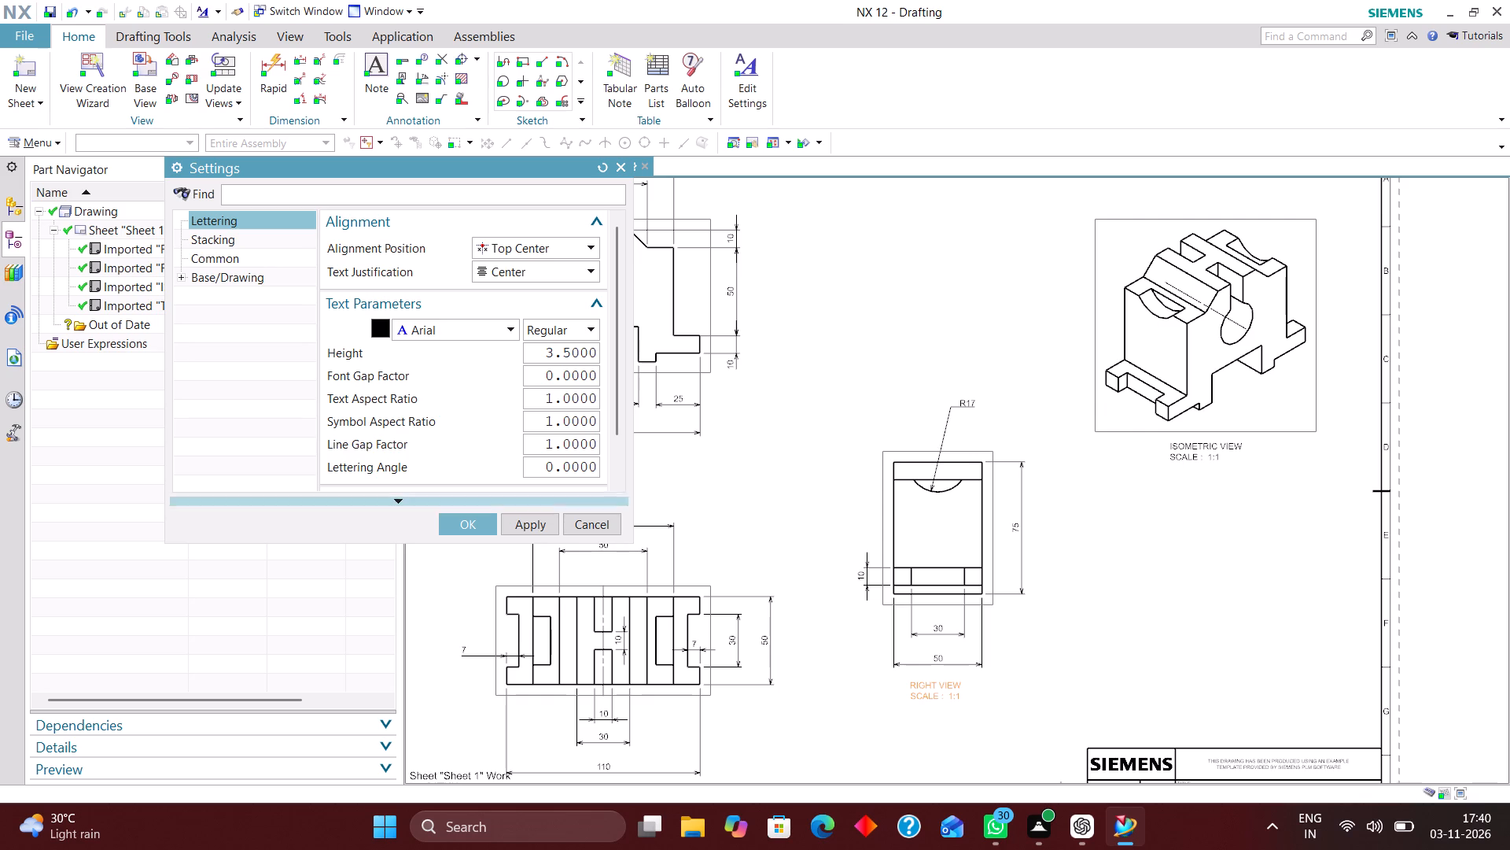
click(552, 275)
click(537, 296)
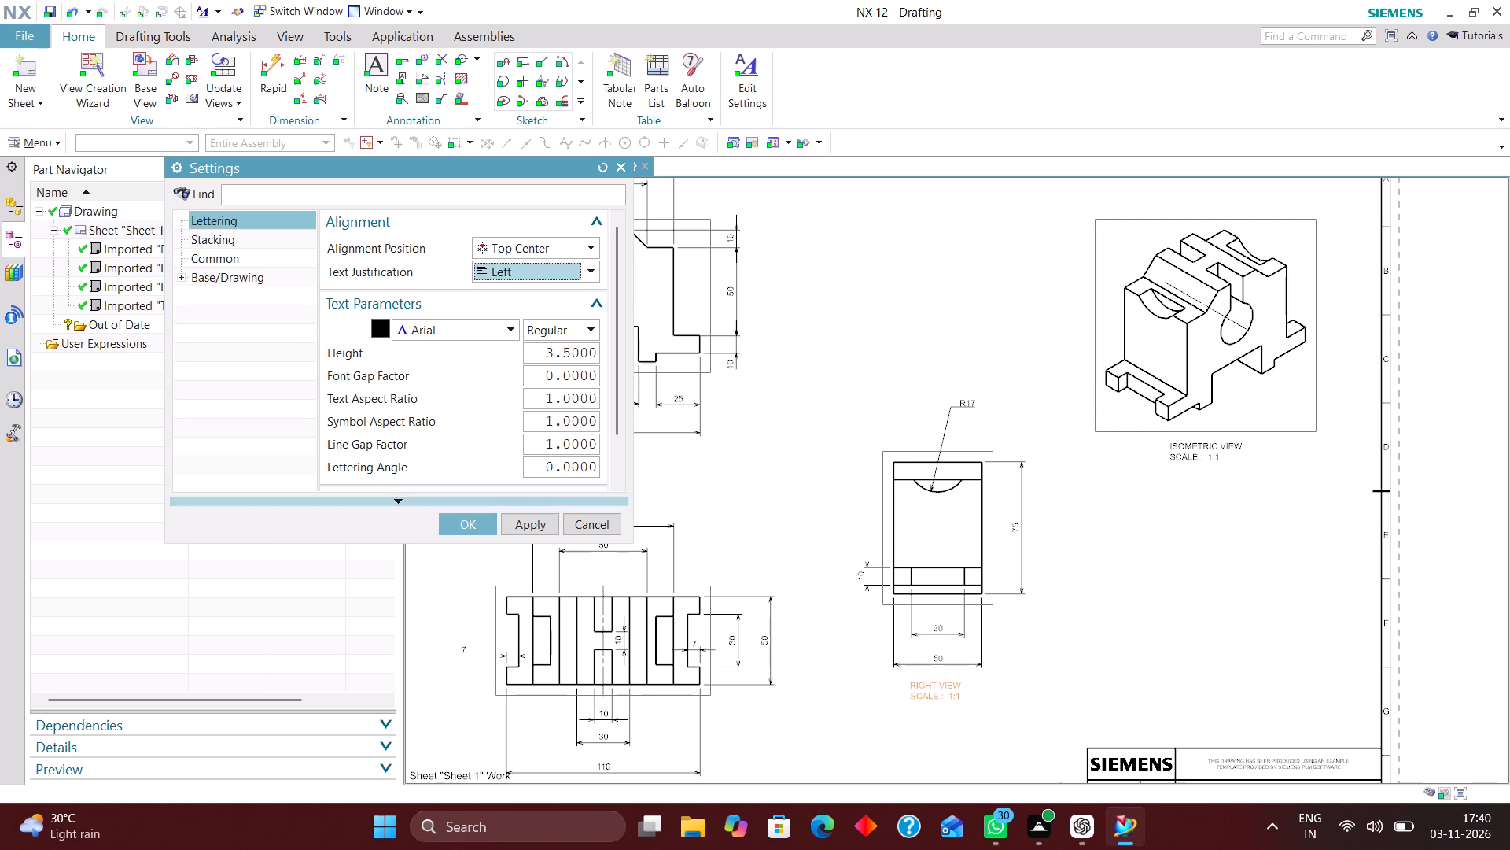
click(472, 523)
Set the front view label's text justification to Left and apply the label settings.
scroll(1257, 519, down, 2)
scroll(808, 512, up, 3)
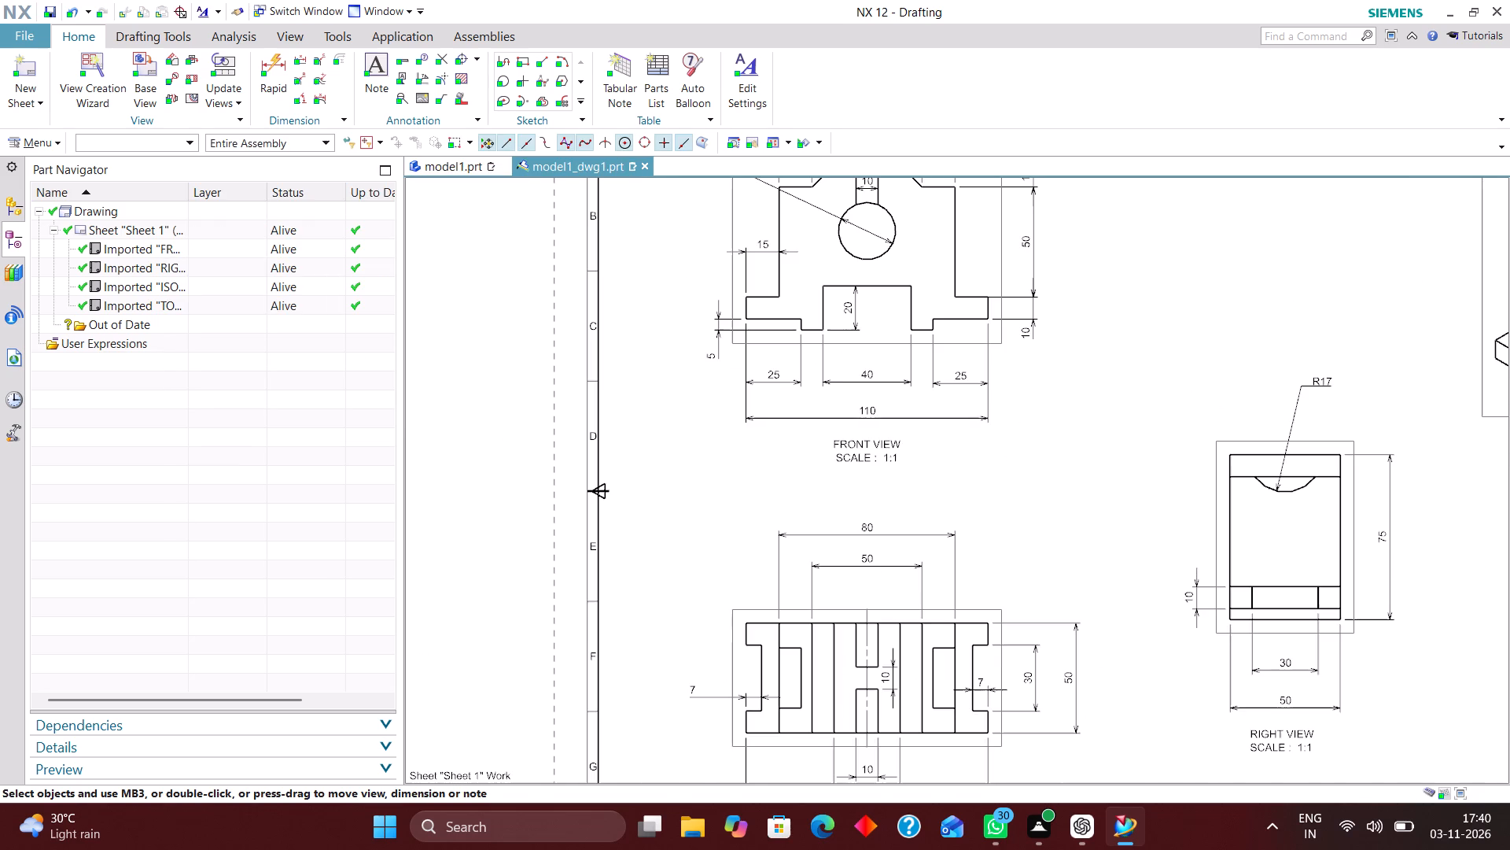
click(862, 453)
click(951, 500)
double_click(863, 453)
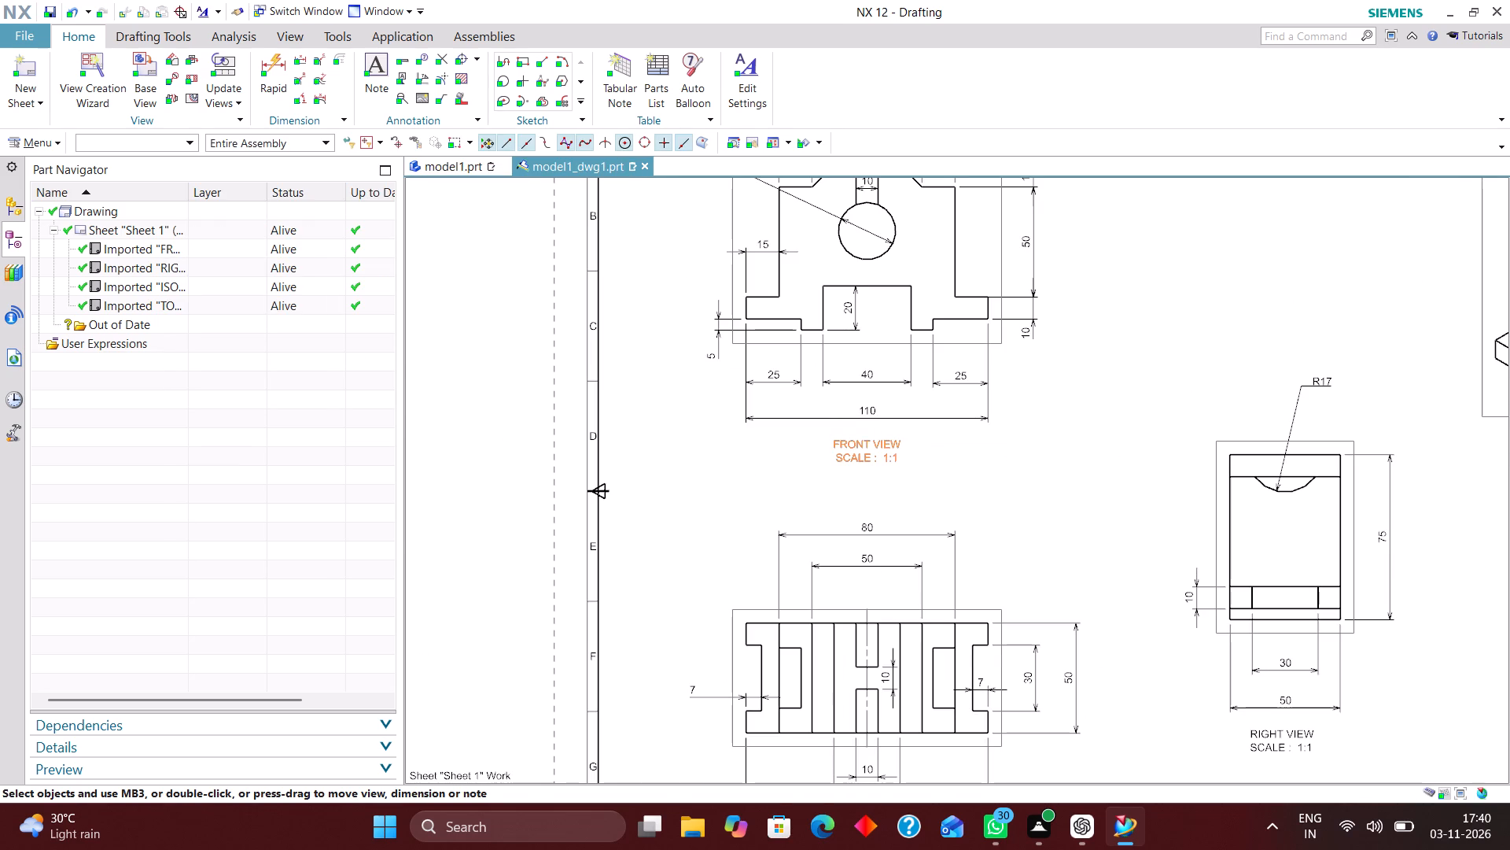
click(548, 276)
click(543, 288)
click(475, 527)
Set the top view label's text justification to Left and apply the label settings.
scroll(890, 400, down, 4)
scroll(876, 544, up, 3)
double_click(898, 642)
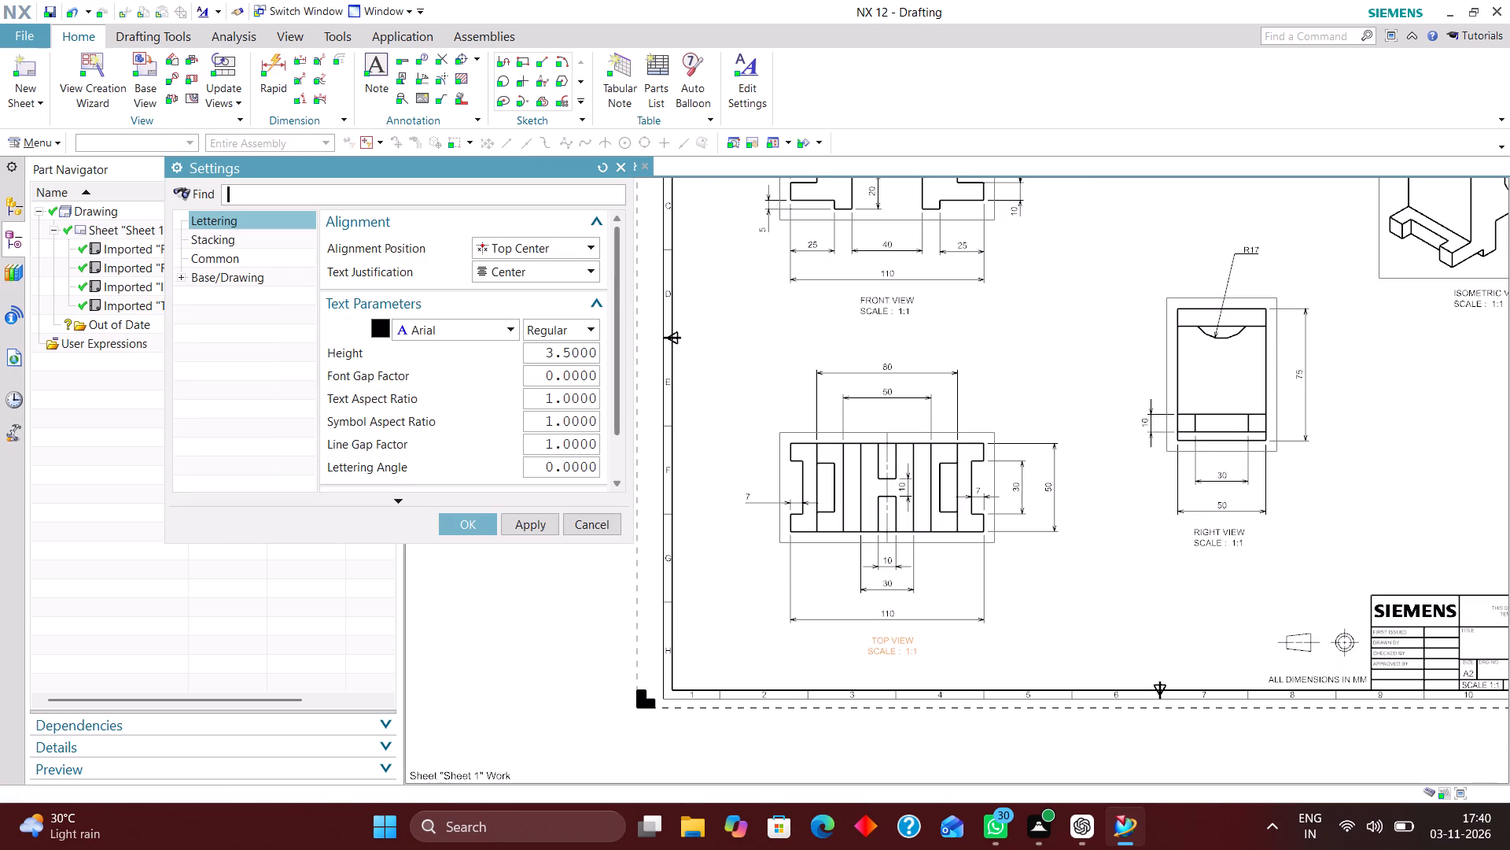
click(550, 277)
click(547, 293)
click(477, 524)
Examine the whole drawing sheet, checking the arrangement of the four views and their name and scale labels.
scroll(838, 555, down, 2)
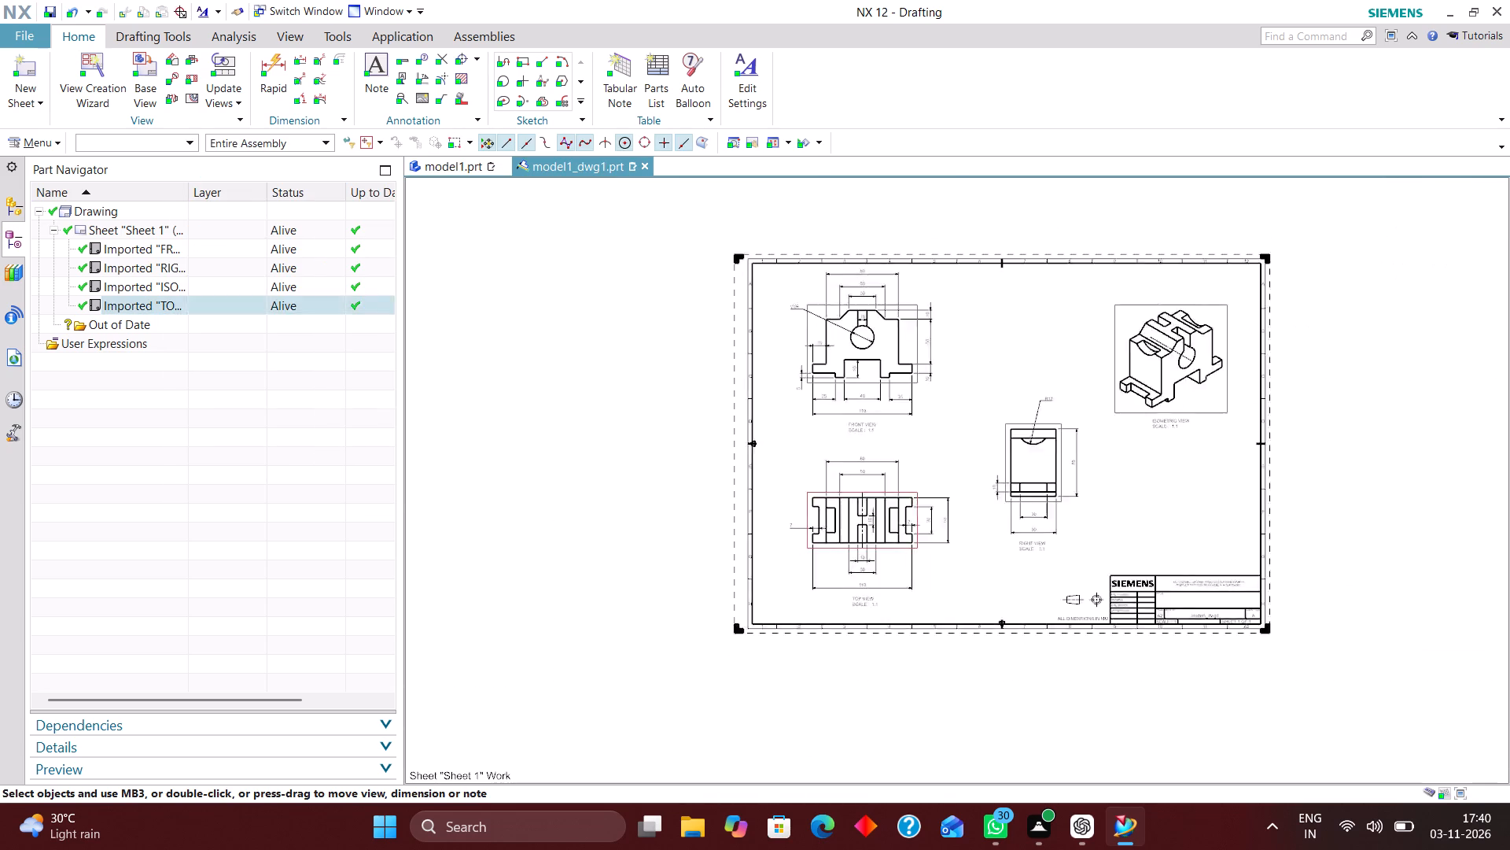
scroll(835, 555, down, 2)
scroll(938, 446, up, 3)
right_drag(974, 393, 844, 532)
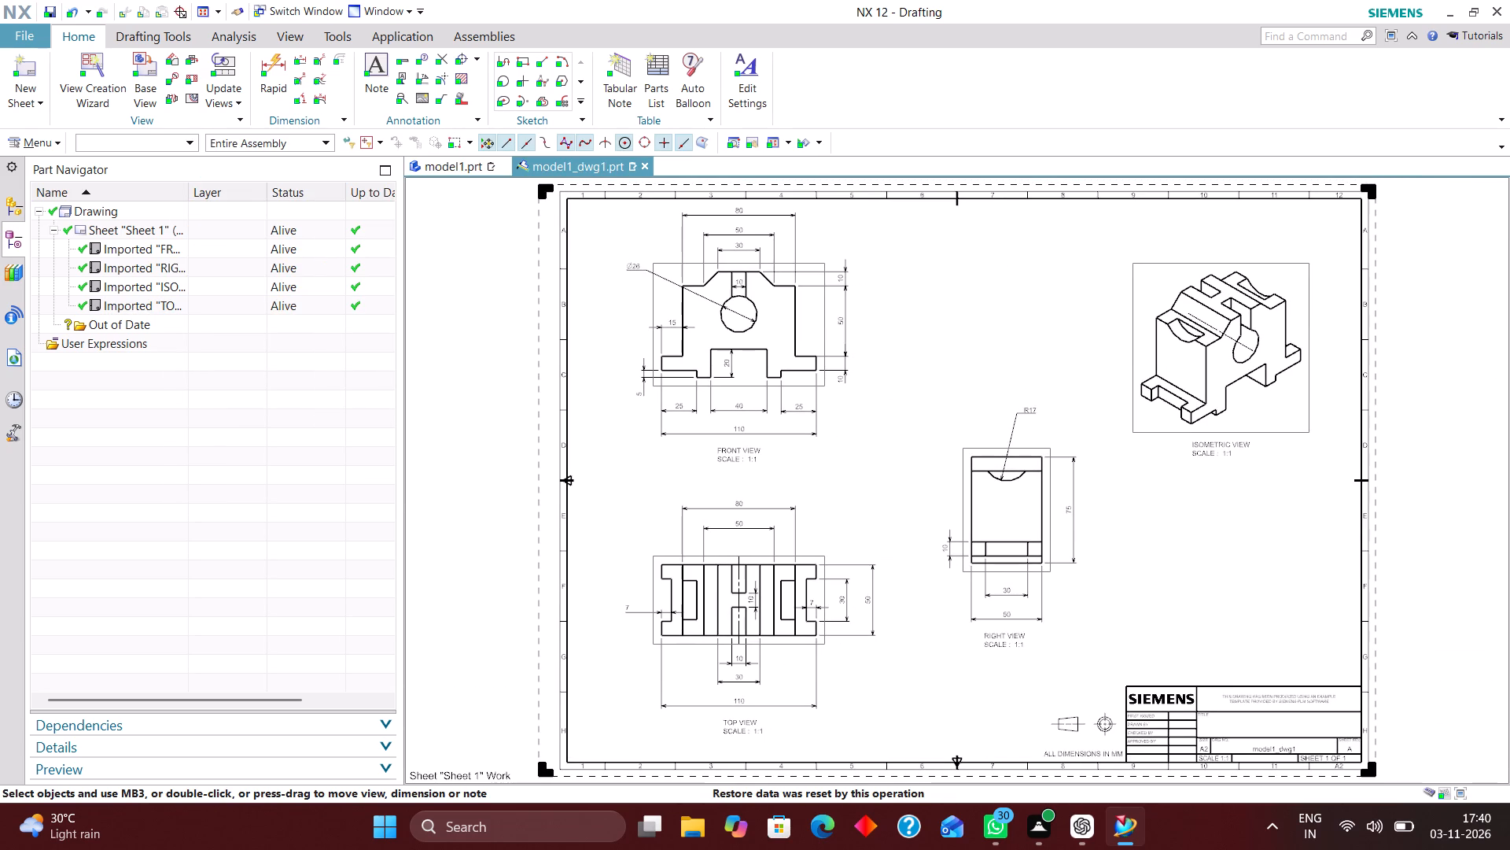
scroll(817, 495, up, 2)
scroll(812, 493, down, 2)
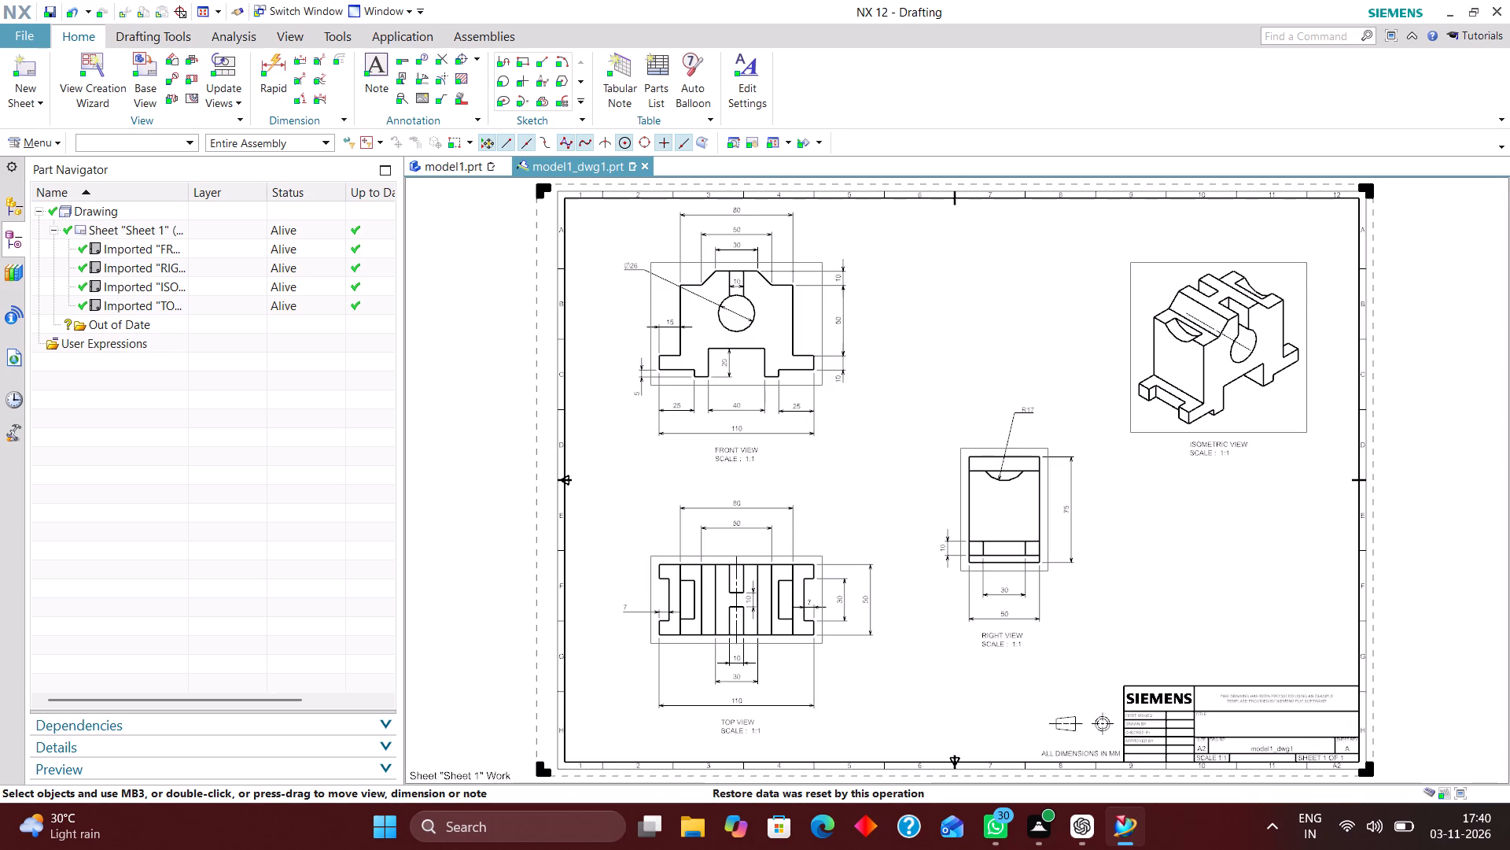
scroll(1063, 438, up, 2)
scroll(1052, 445, down, 2)
right_drag(1037, 302, 850, 420)
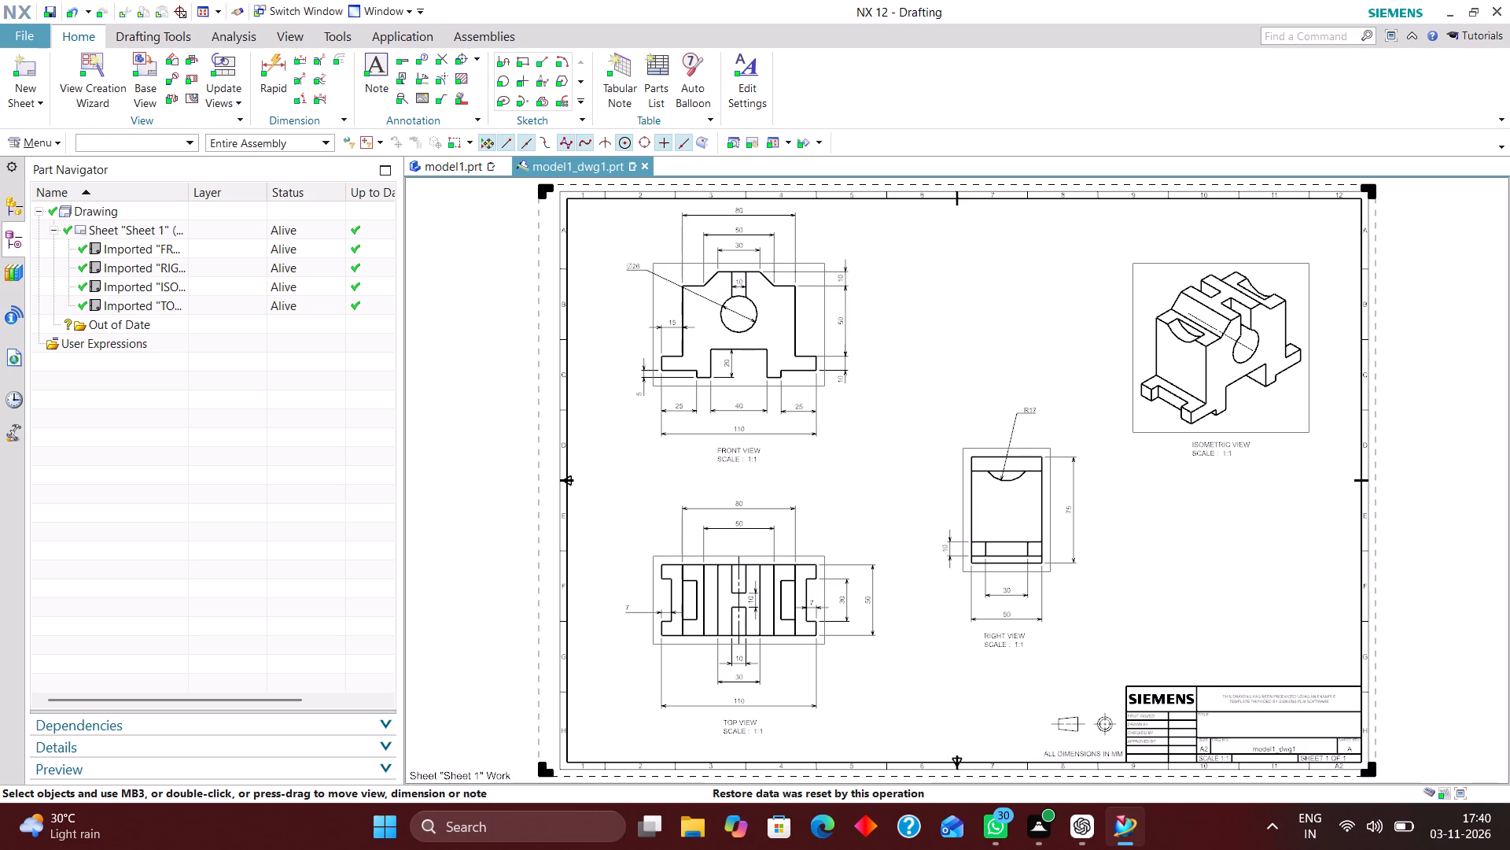
Make layer 256 selectable in the layer settings.
key(ctrl+l)
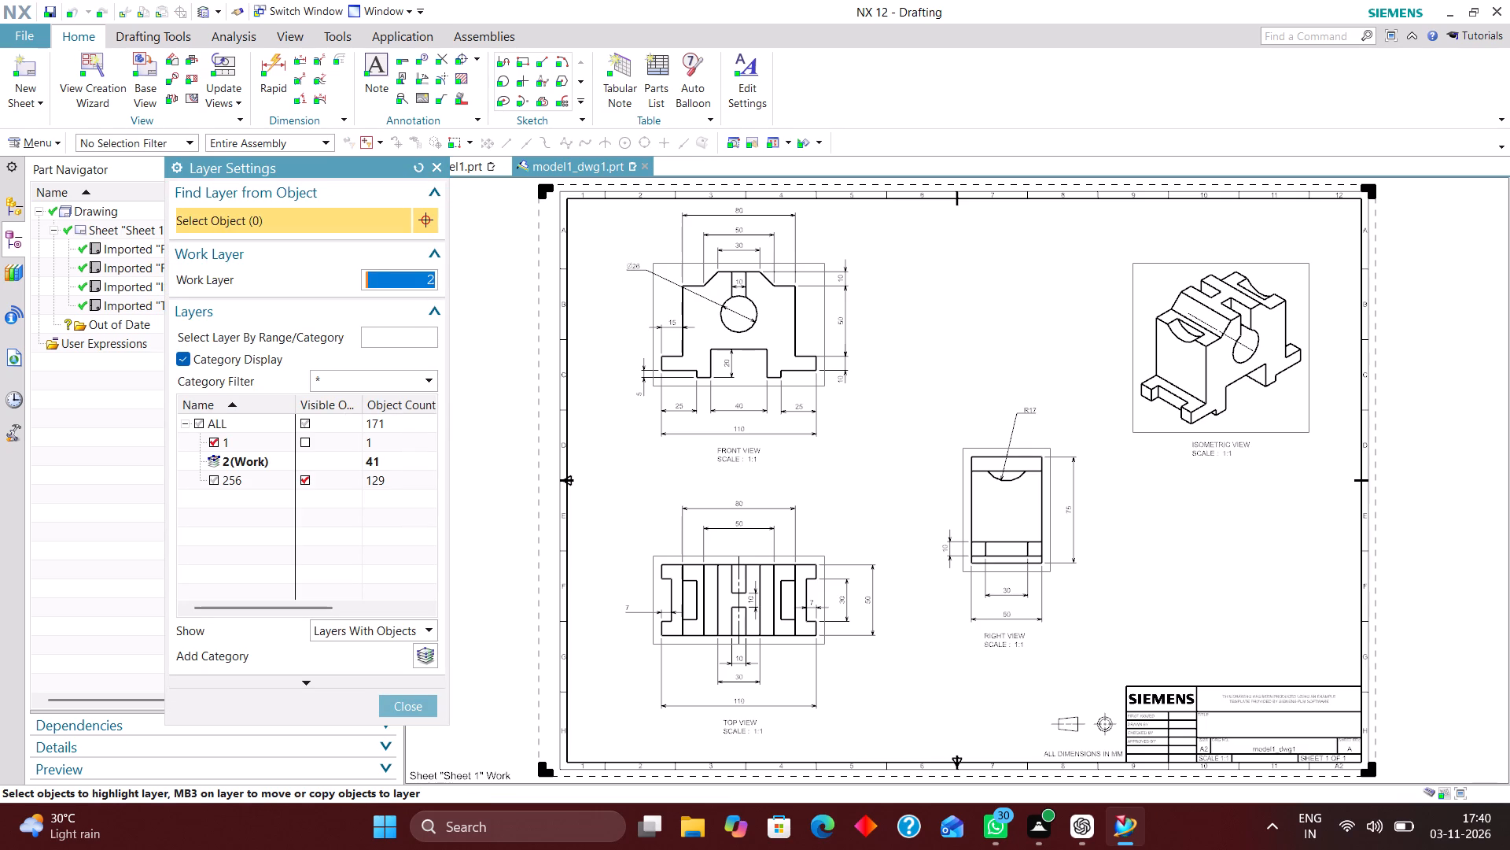
click(212, 478)
click(397, 707)
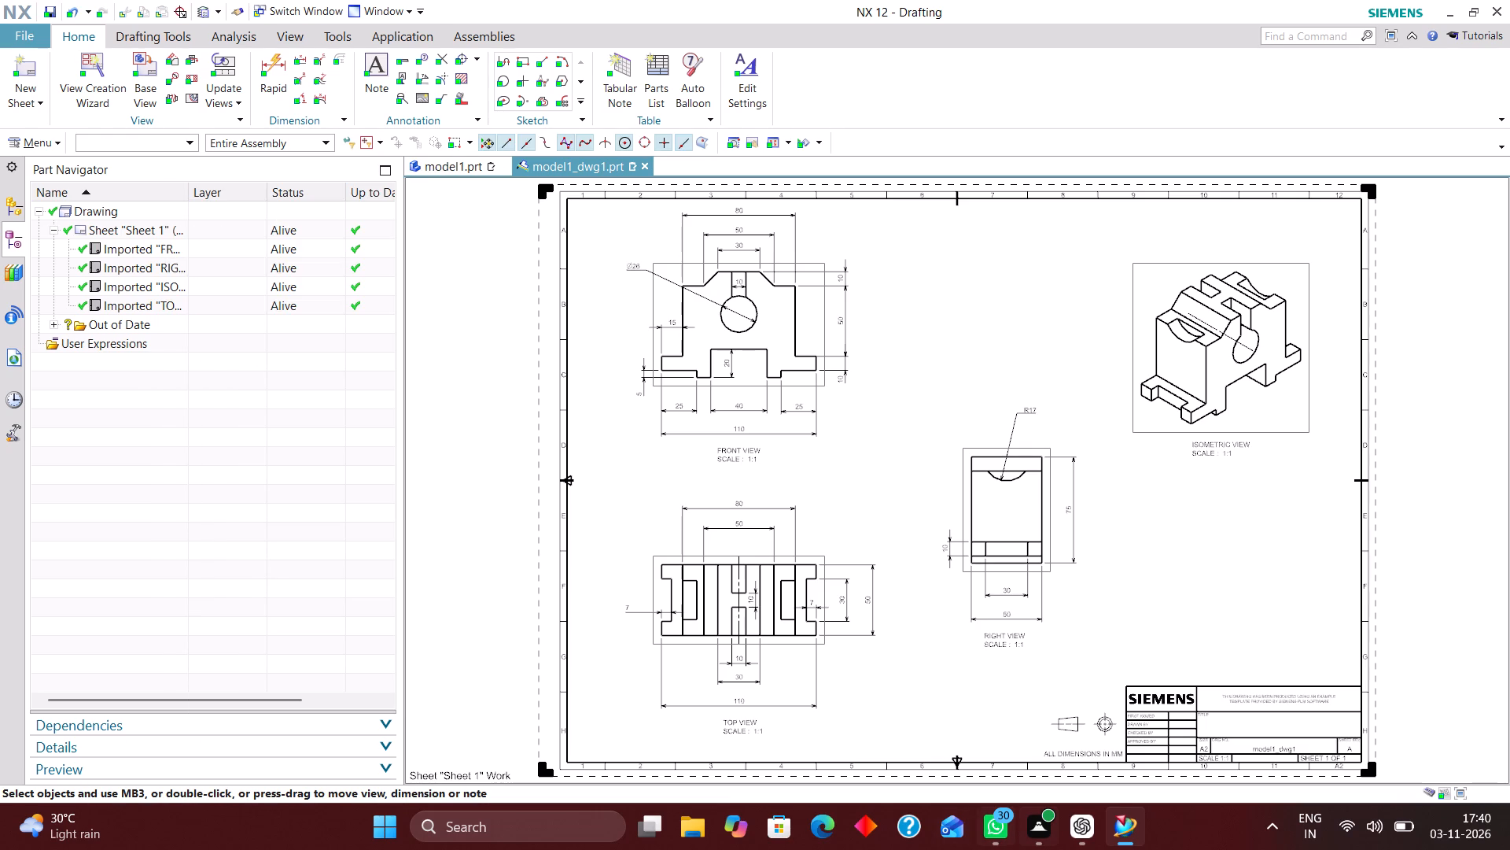
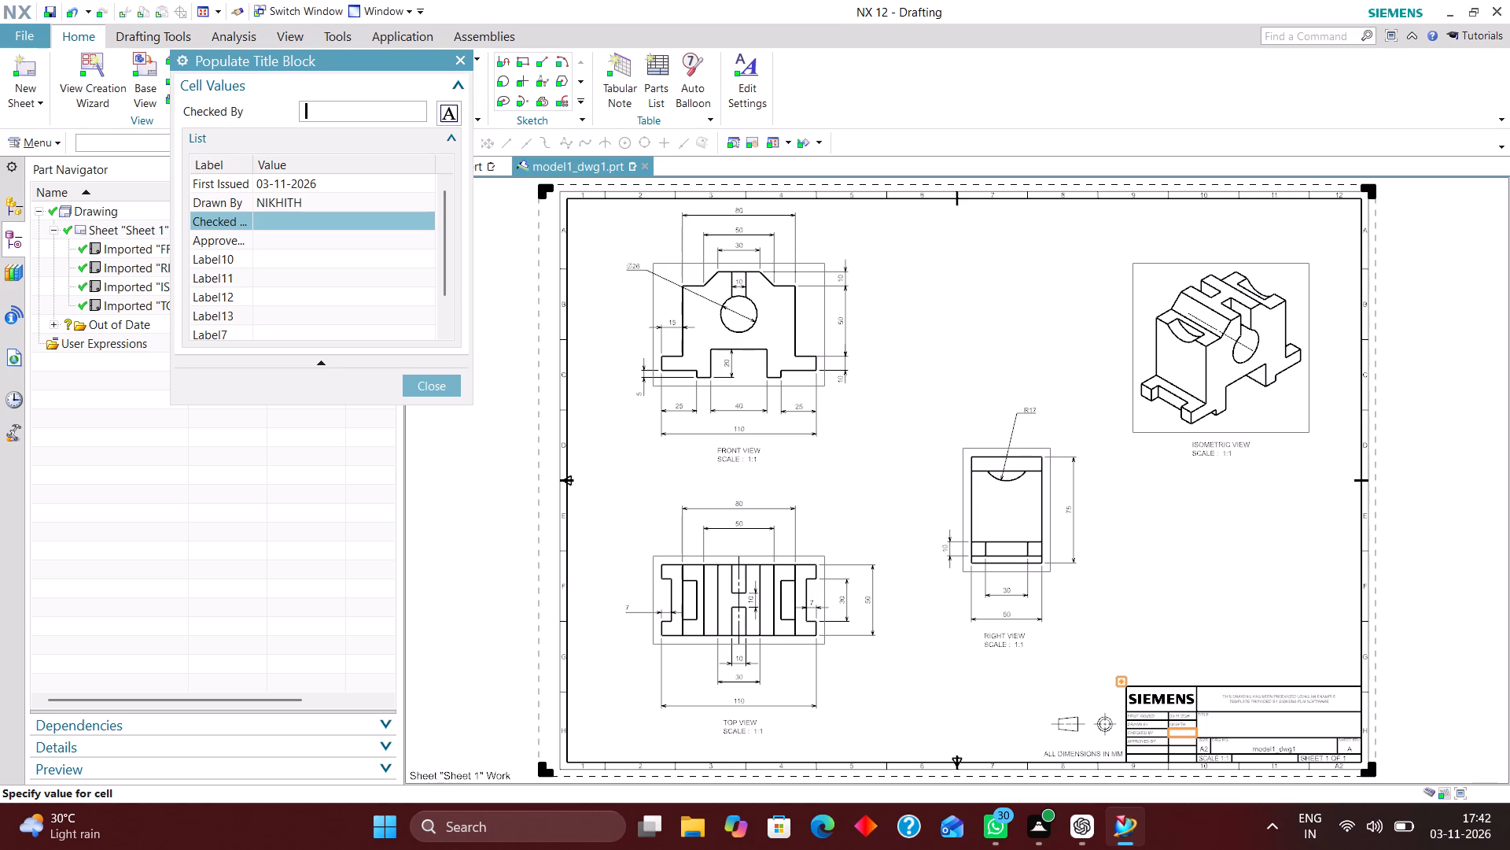
Enter XXX for both the Checked By and Approved By cells of the title block.
text(XX)
key(x)
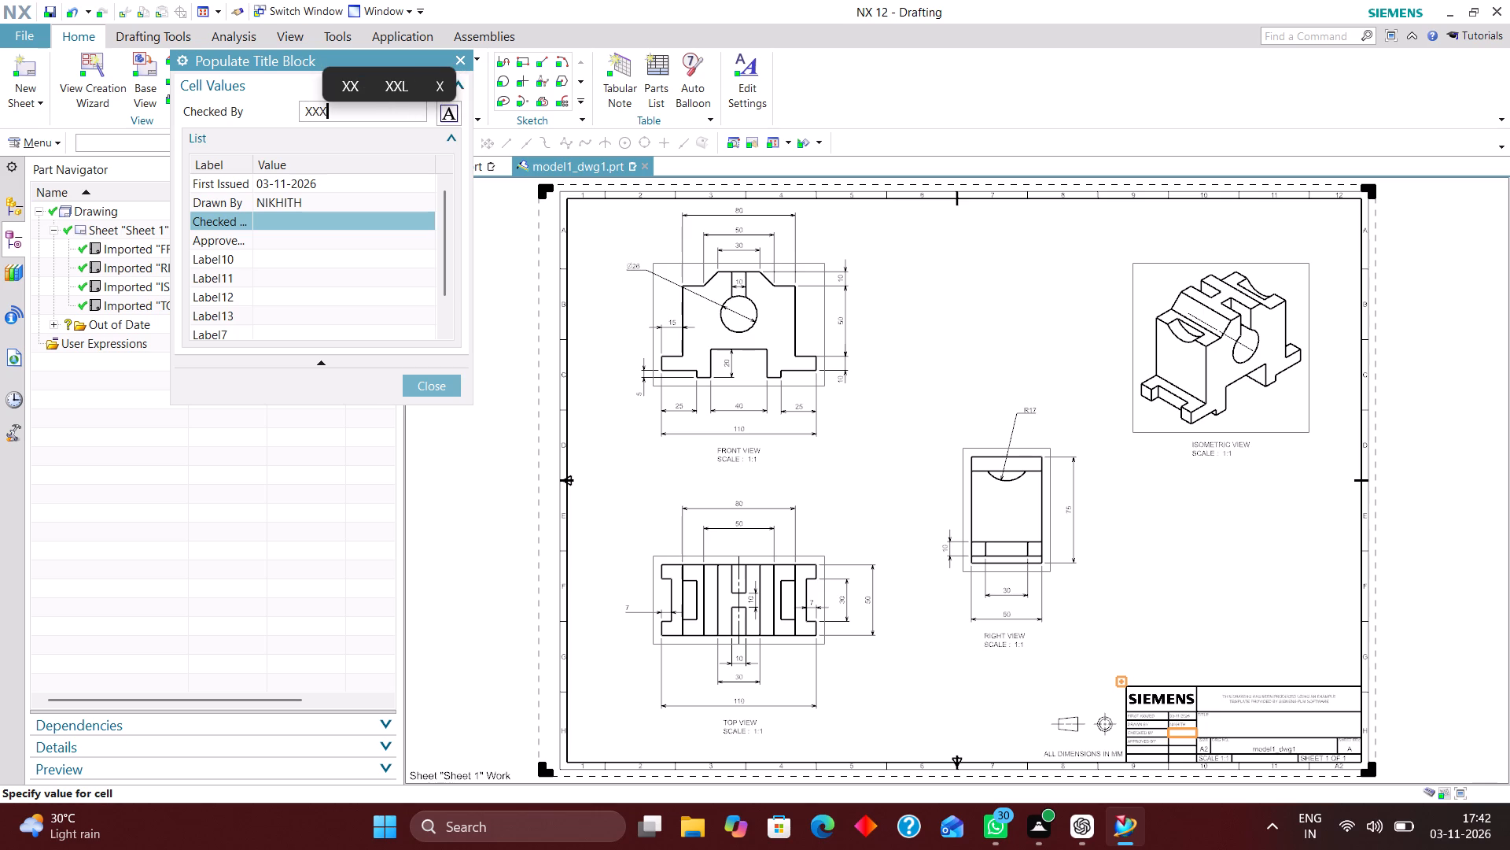
key(Return)
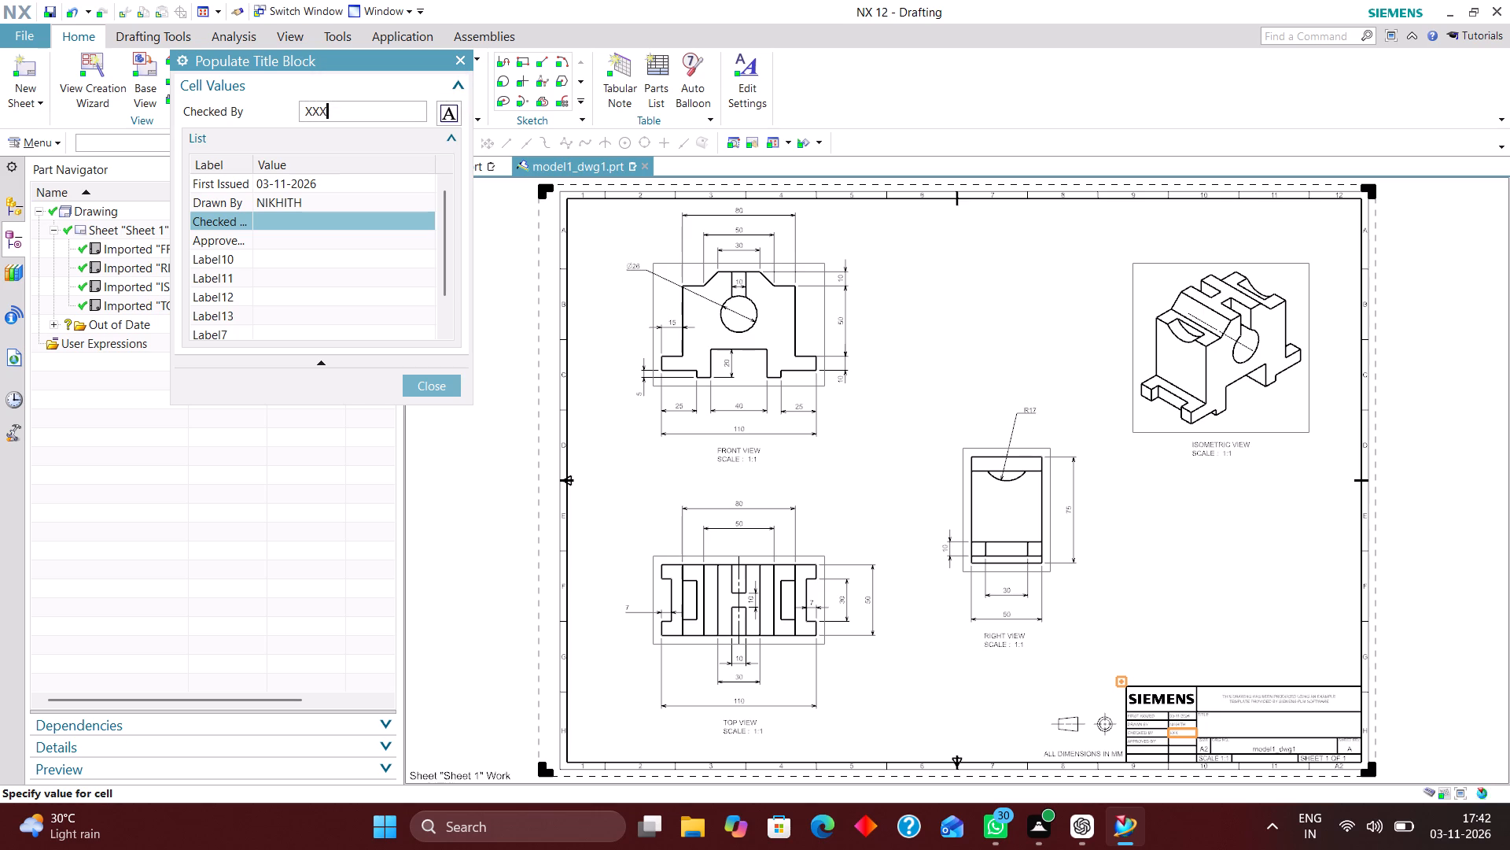
text(XXX)
key(Return)
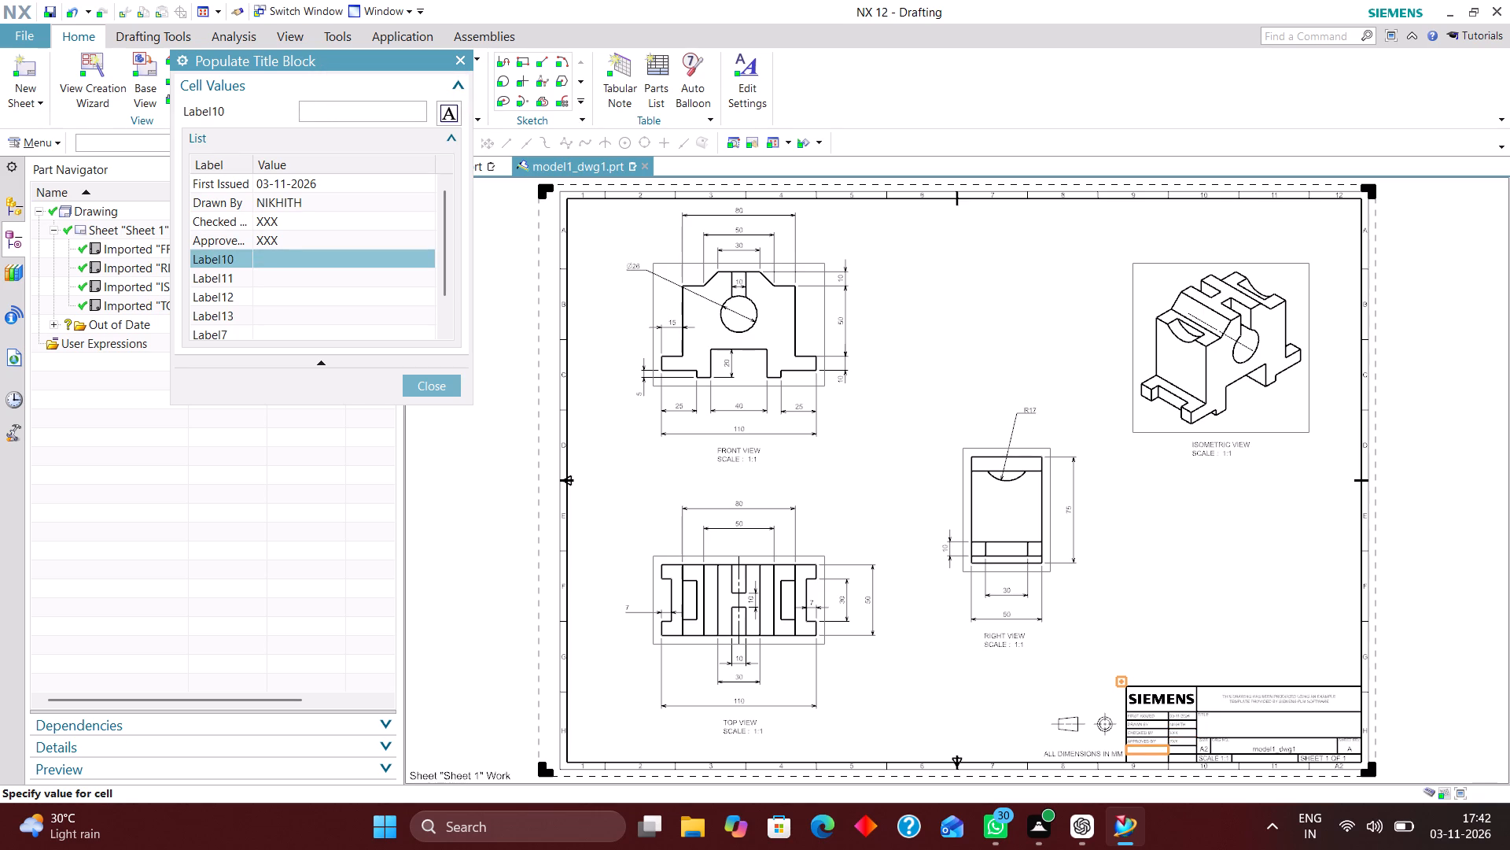
Set the title block's Label10 cell to MATERIAL and its Label11 cell to IRON_60.
text(MATERIAL)
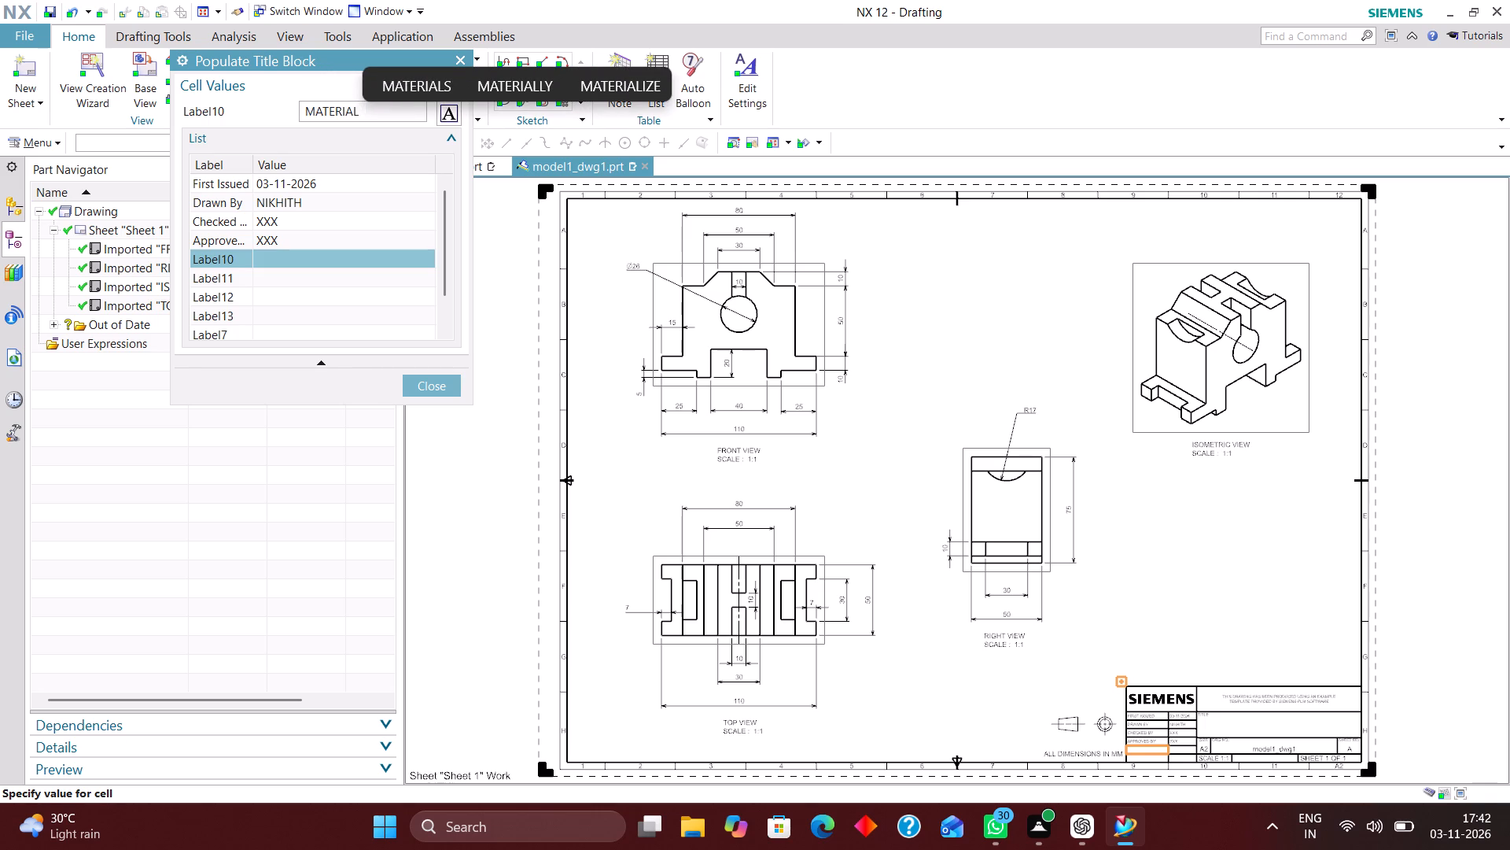
key(Return)
text(STEE)
key(l)
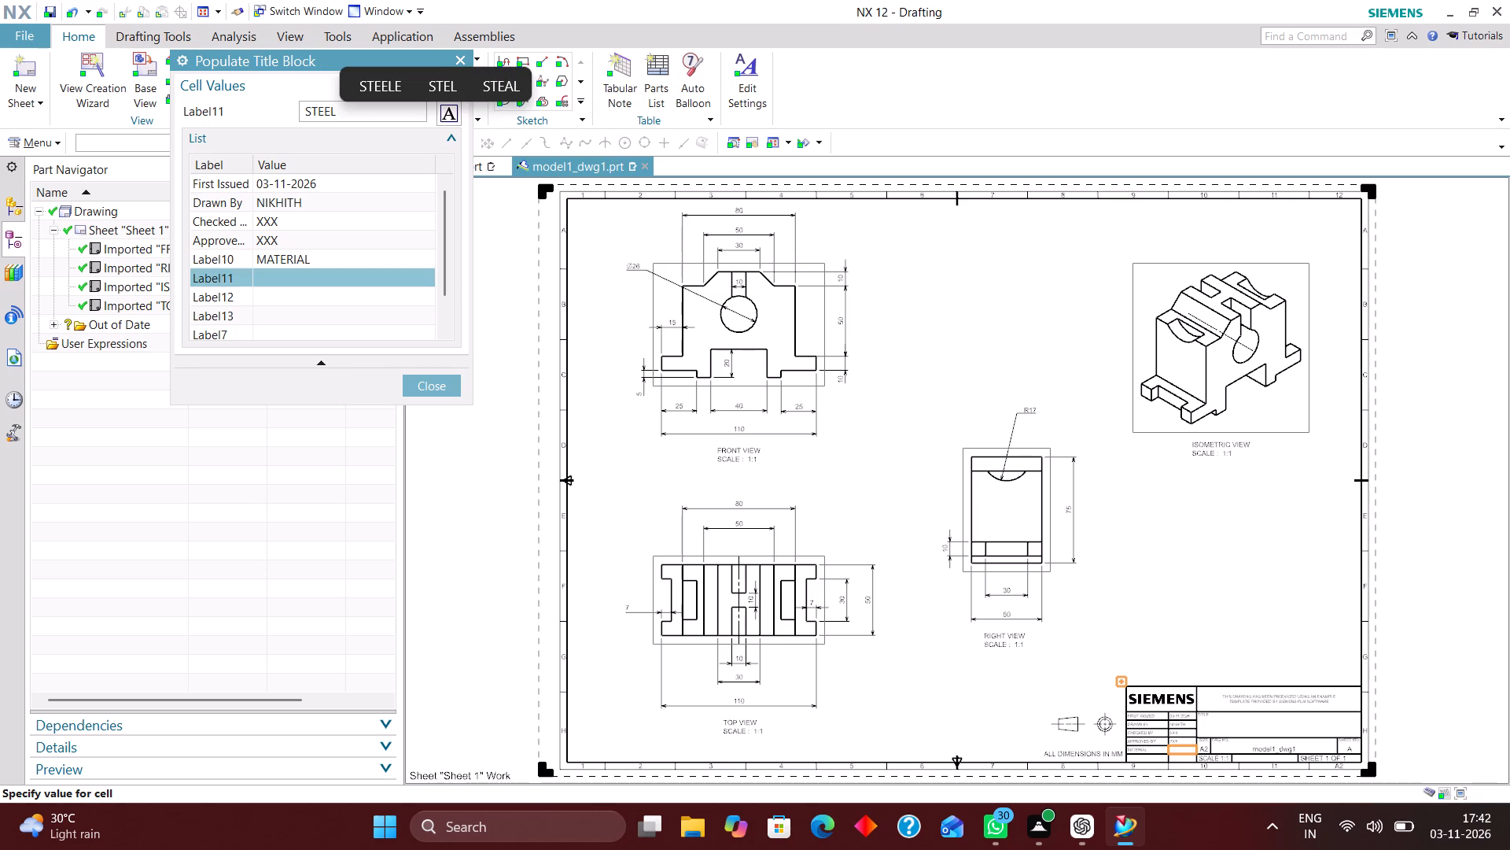
key(BackSpace)
key(BackSpace)
key(BackSpace)
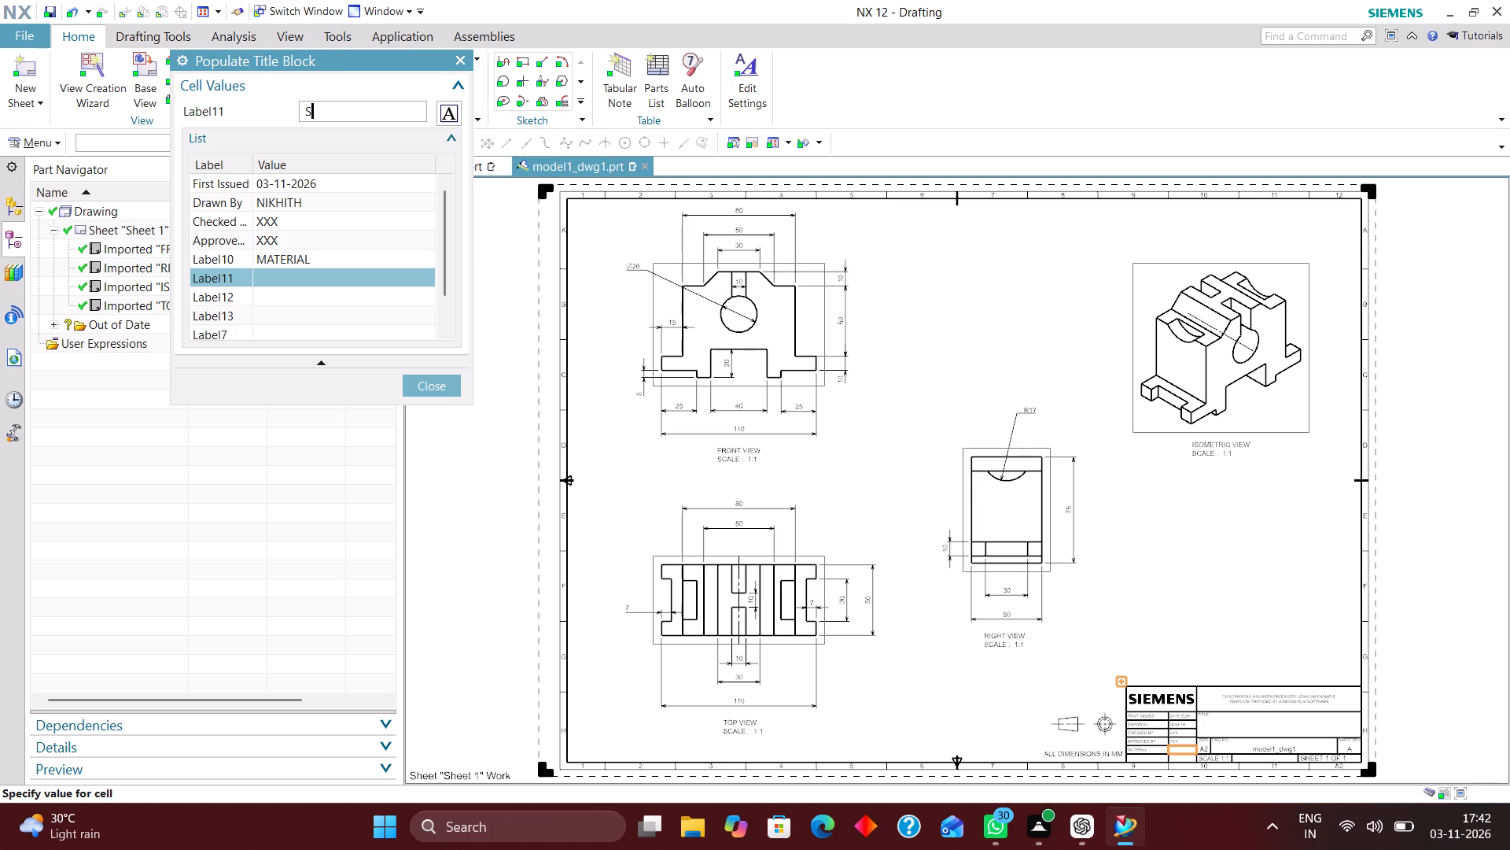
key(BackSpace)
key(BackSpace)
text(IRON)
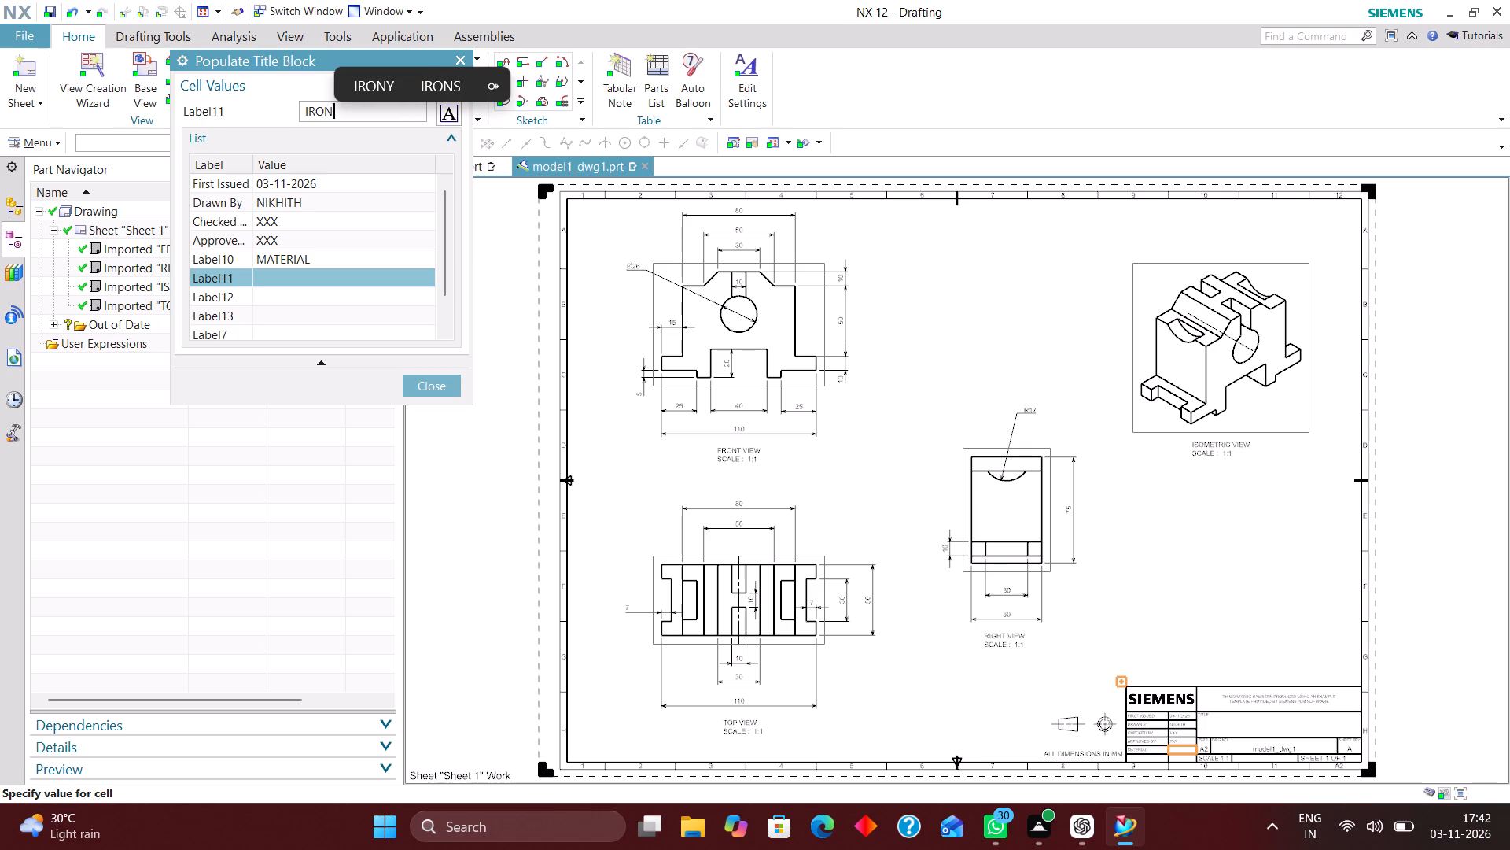
key(space)
key(BackSpace)
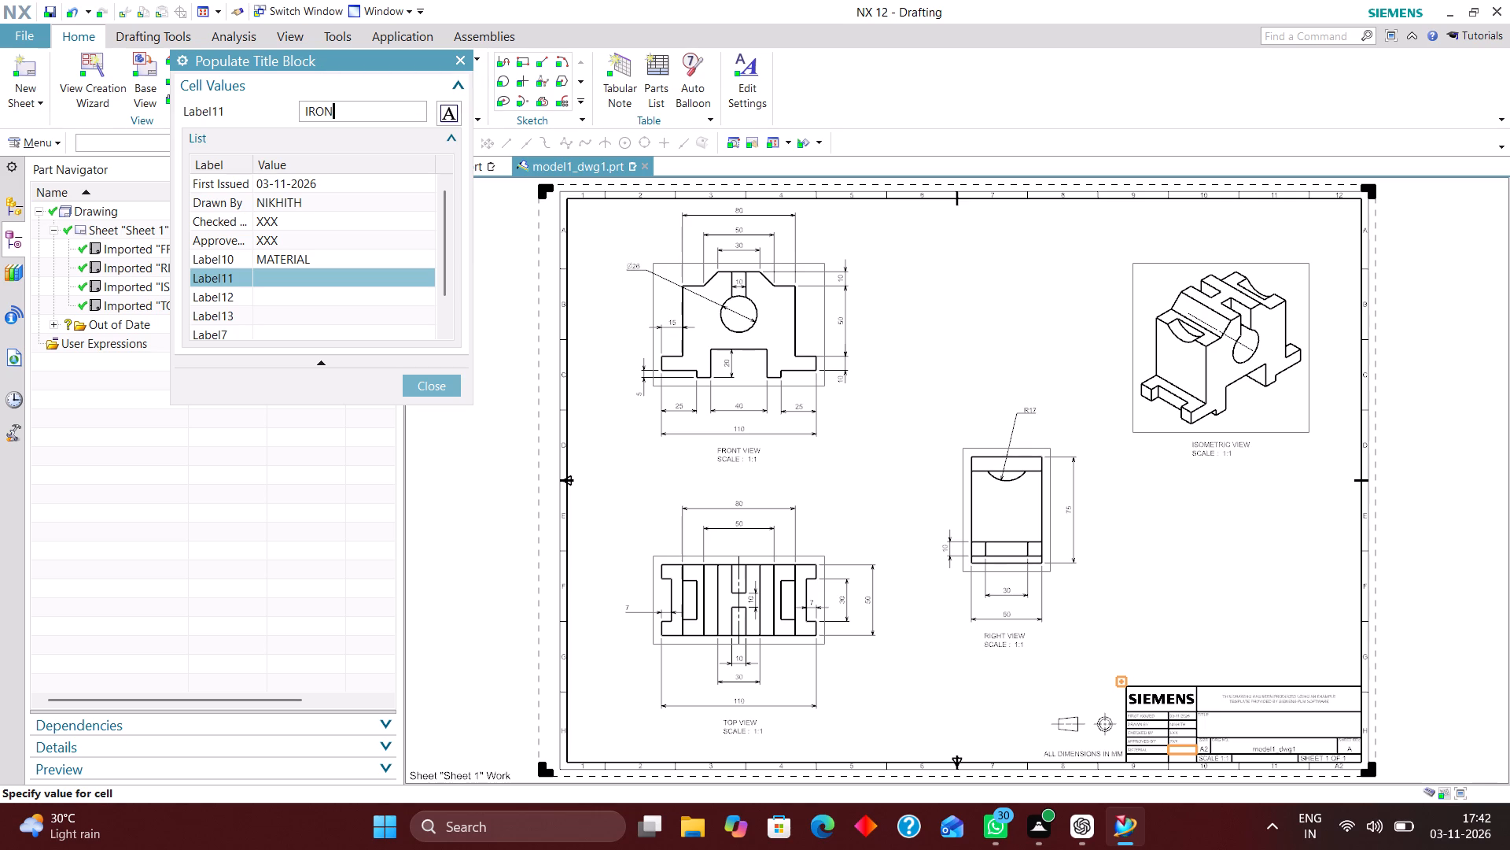
key(shift+underscore)
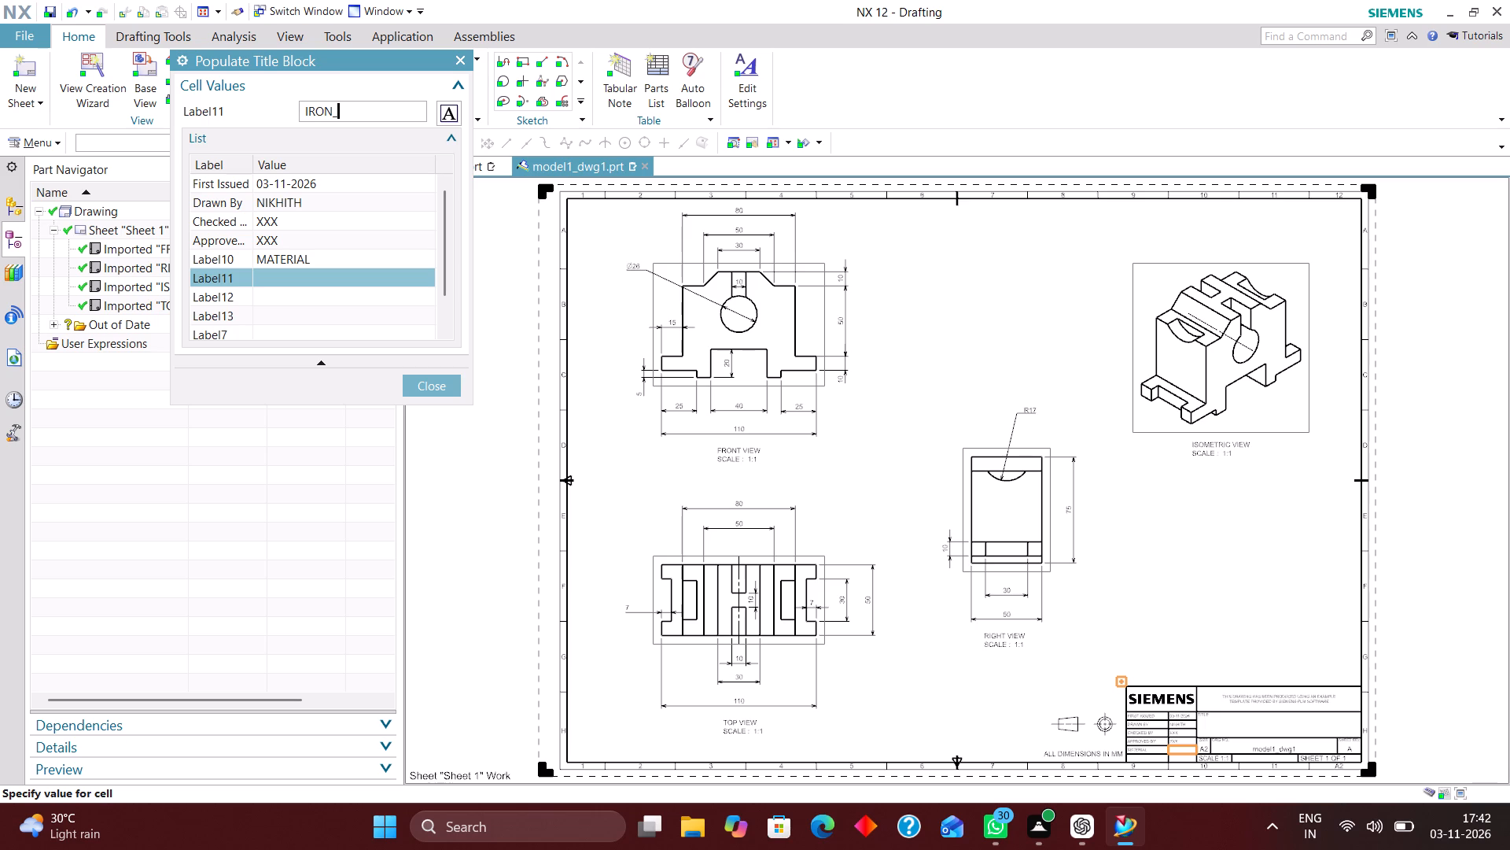
text(60)
key(Return)
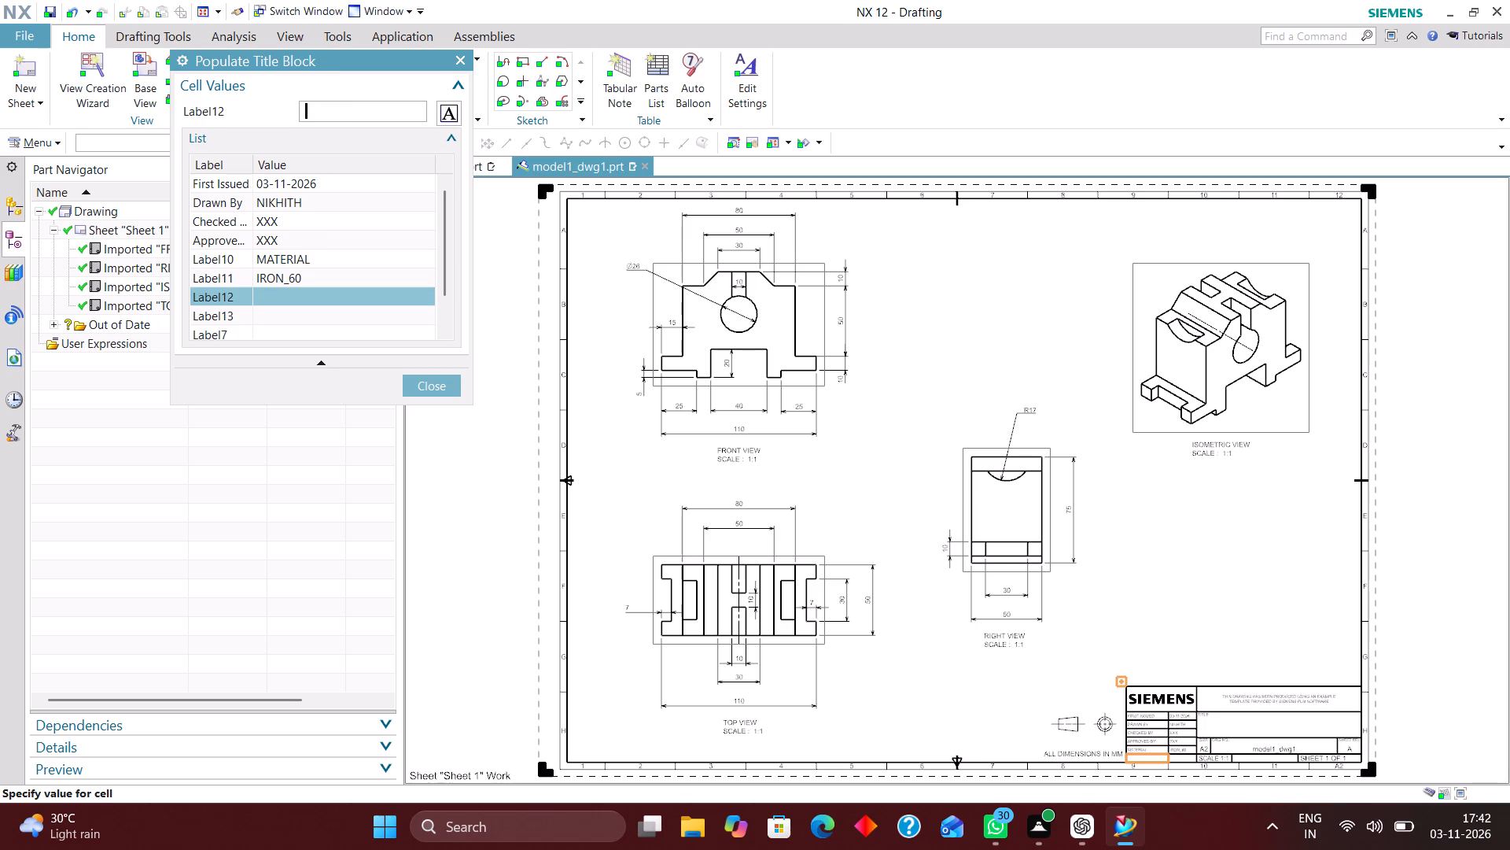
Set the title block's Label12 cell to WEIGHT (kg) and finish populating for now.
text(WEIGHT)
key(space)
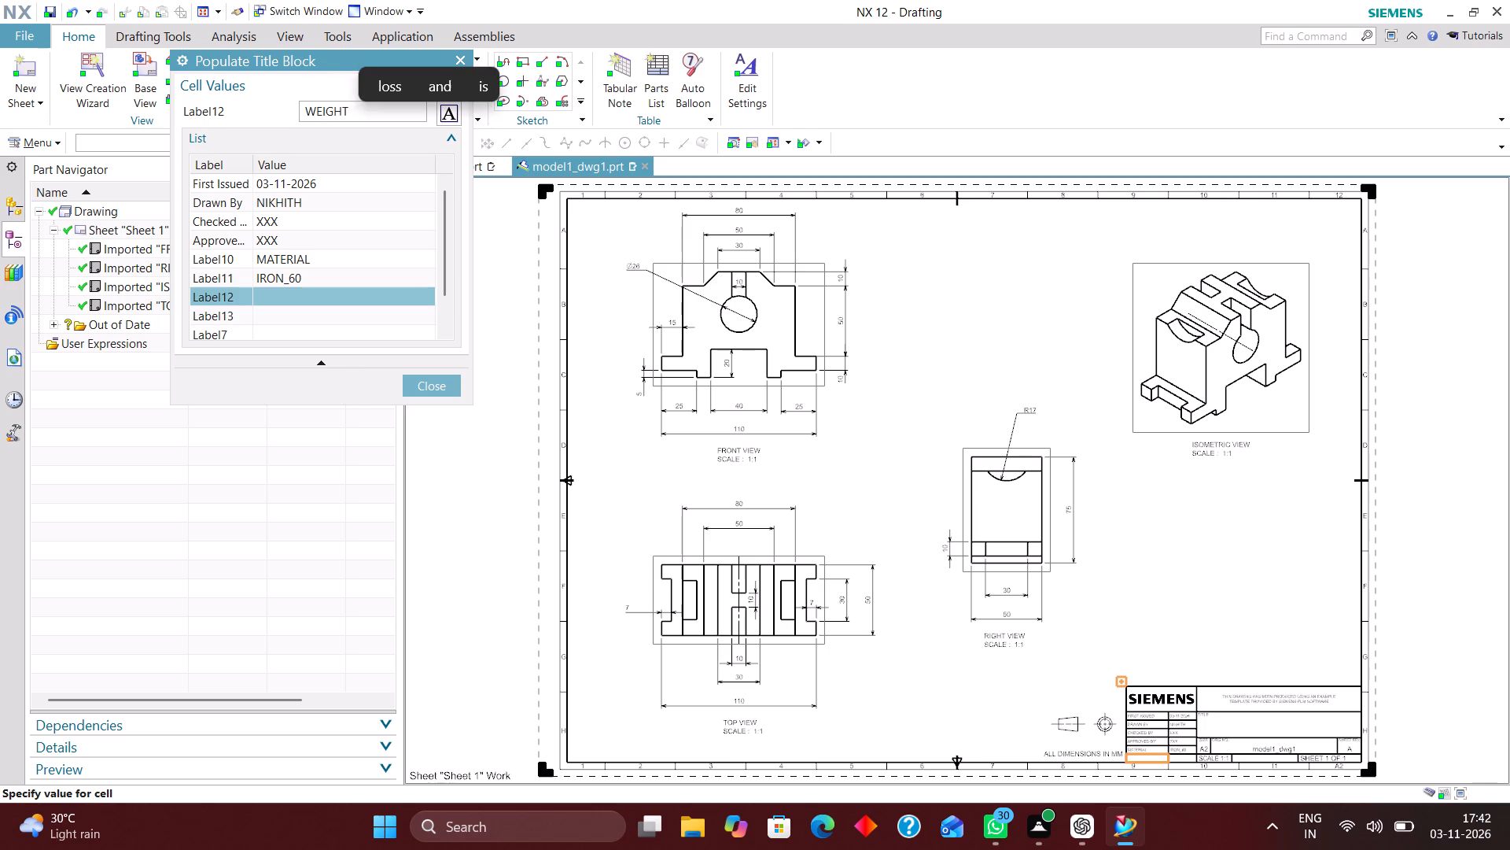
text(())
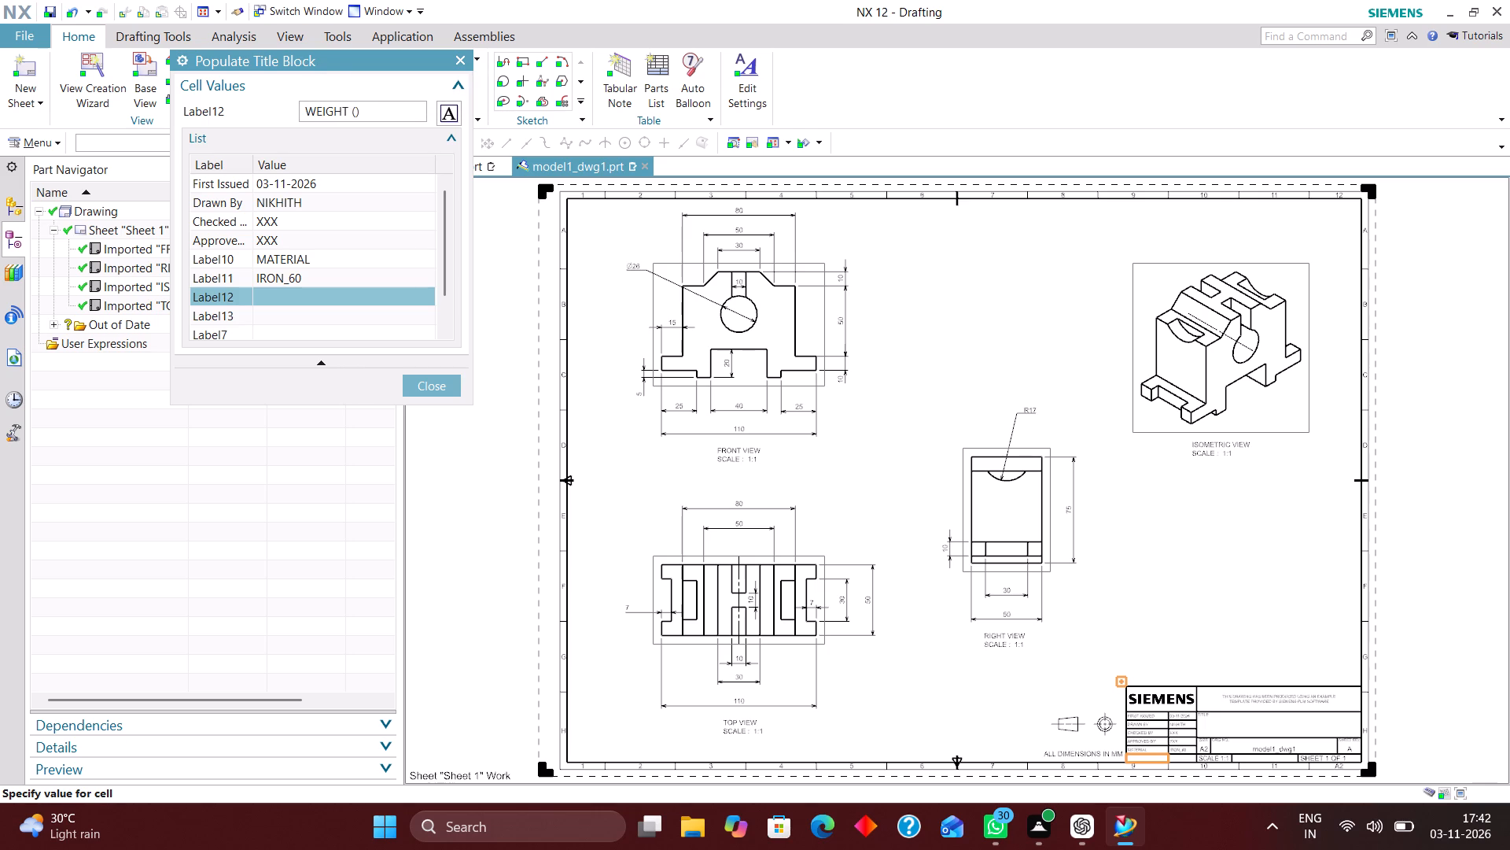
key(Left)
text(kg)
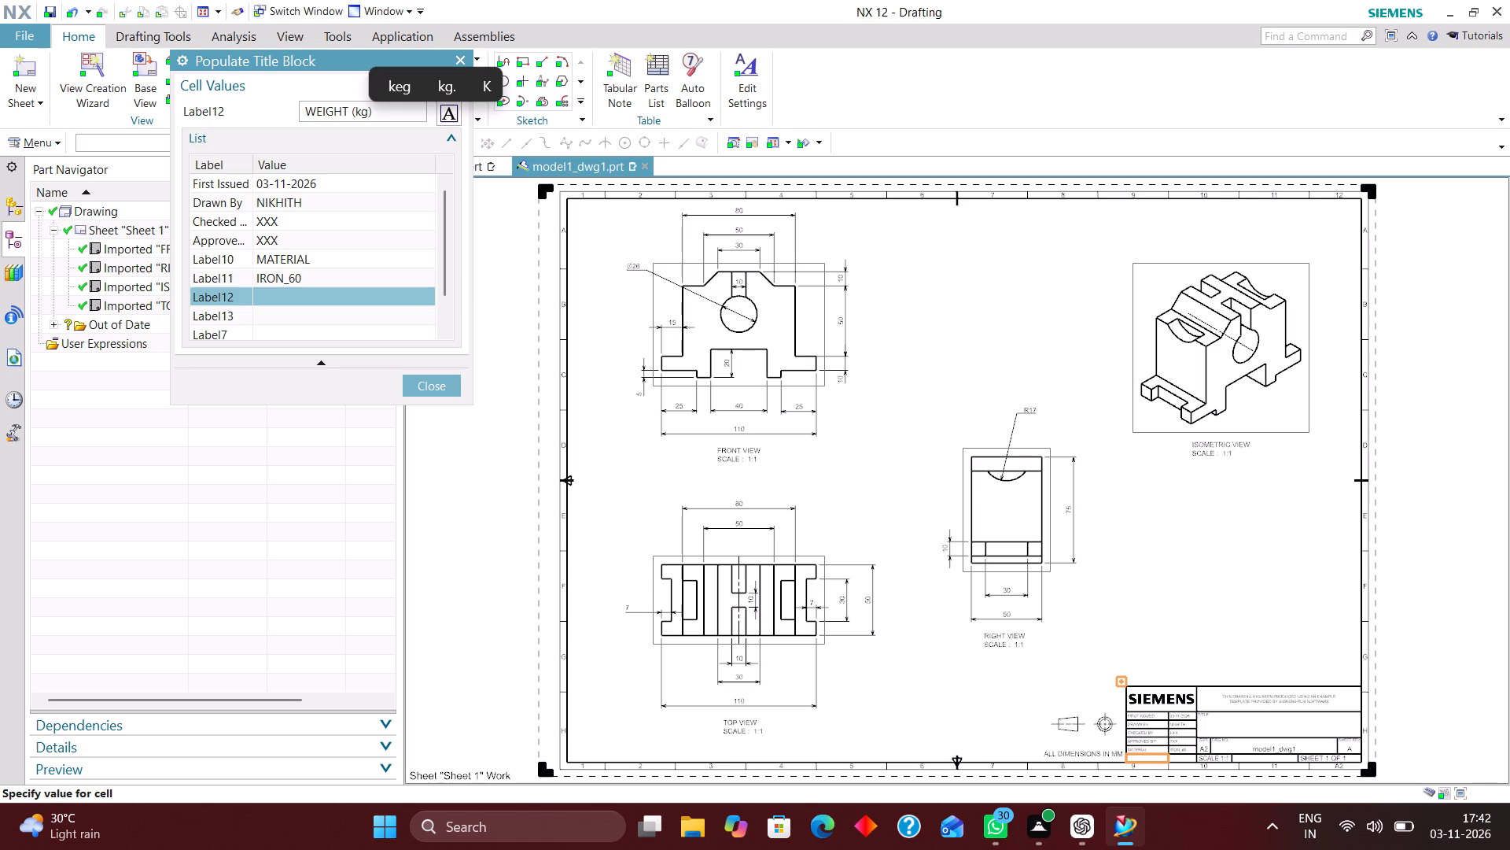
key(Return)
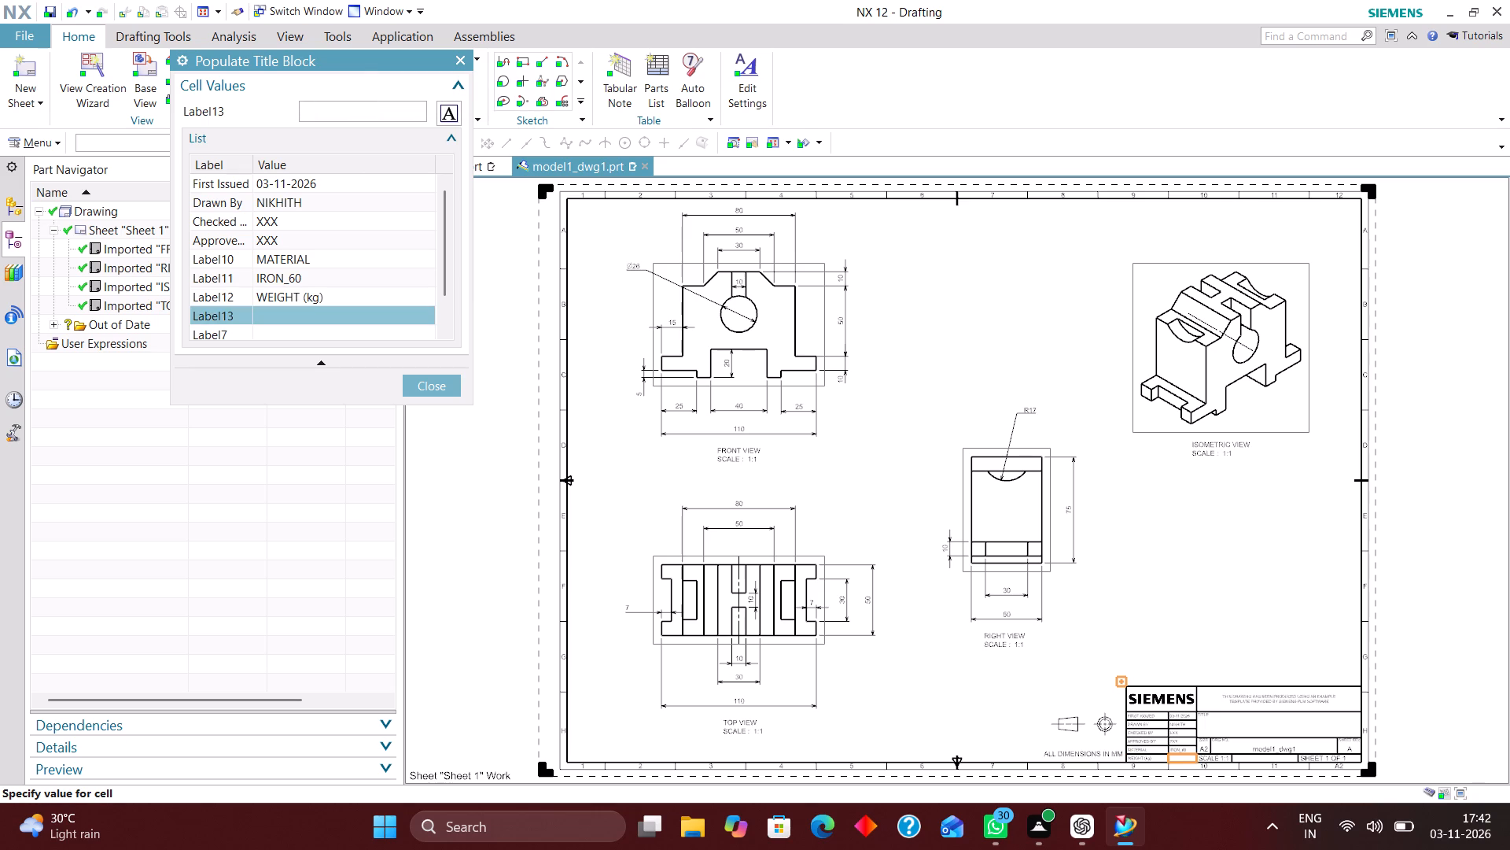
click(438, 385)
Switch to the model1.prt part and update its weight data in the displayed part properties.
click(471, 161)
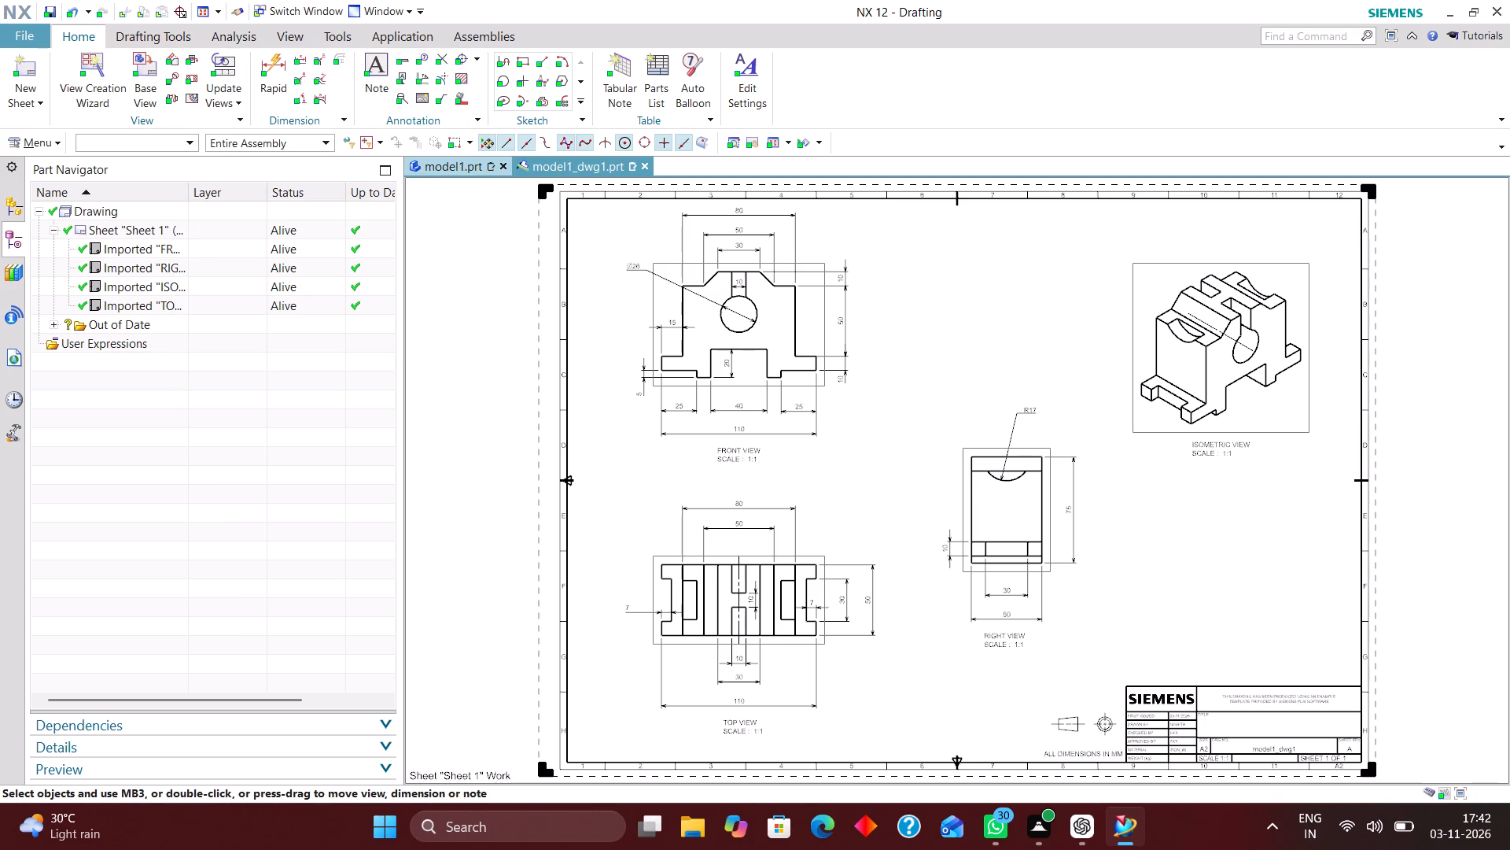
click(54, 141)
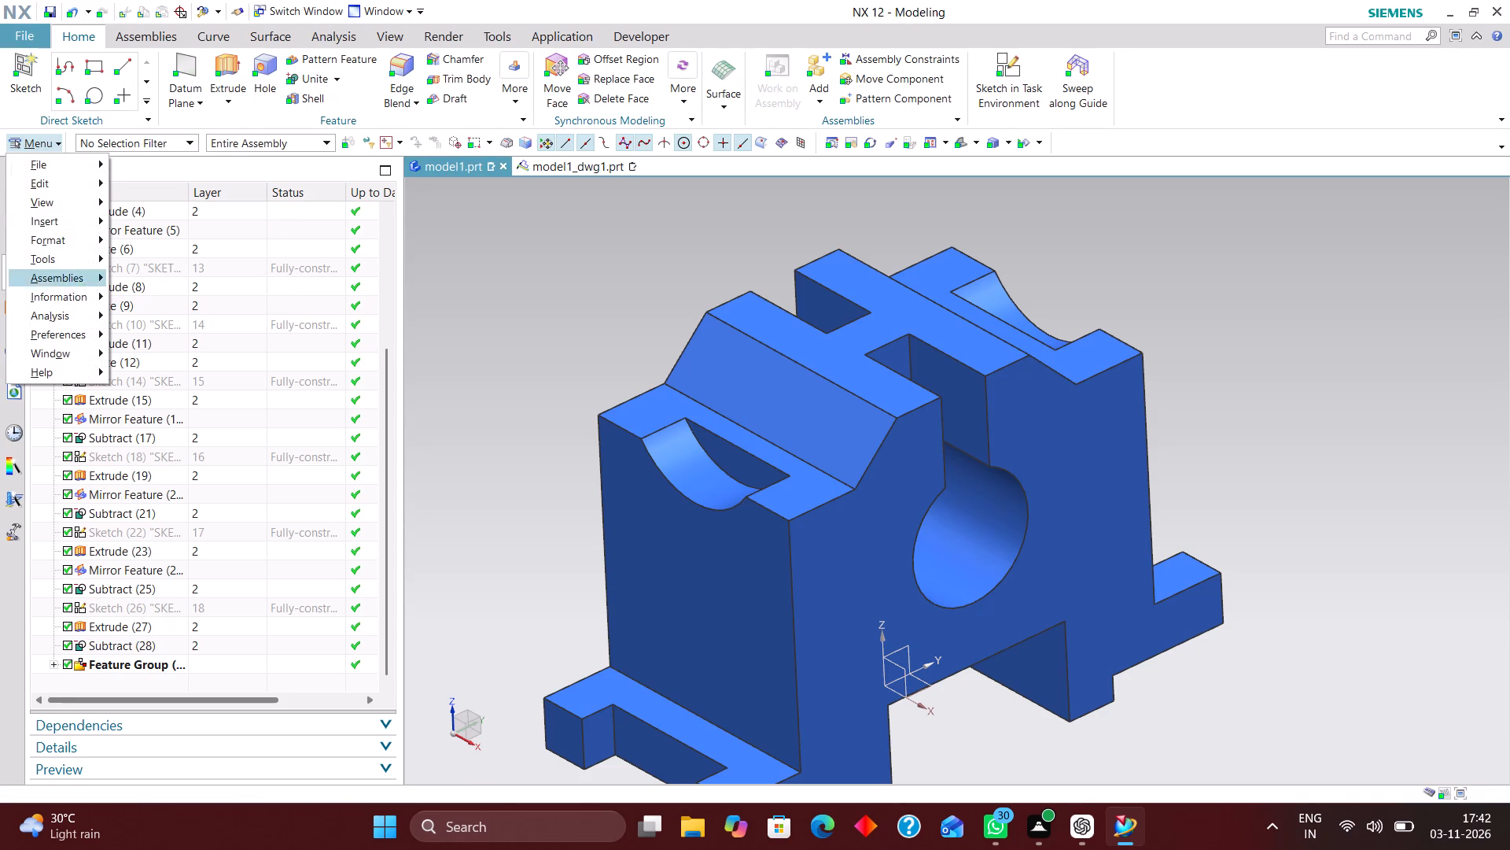
click(76, 163)
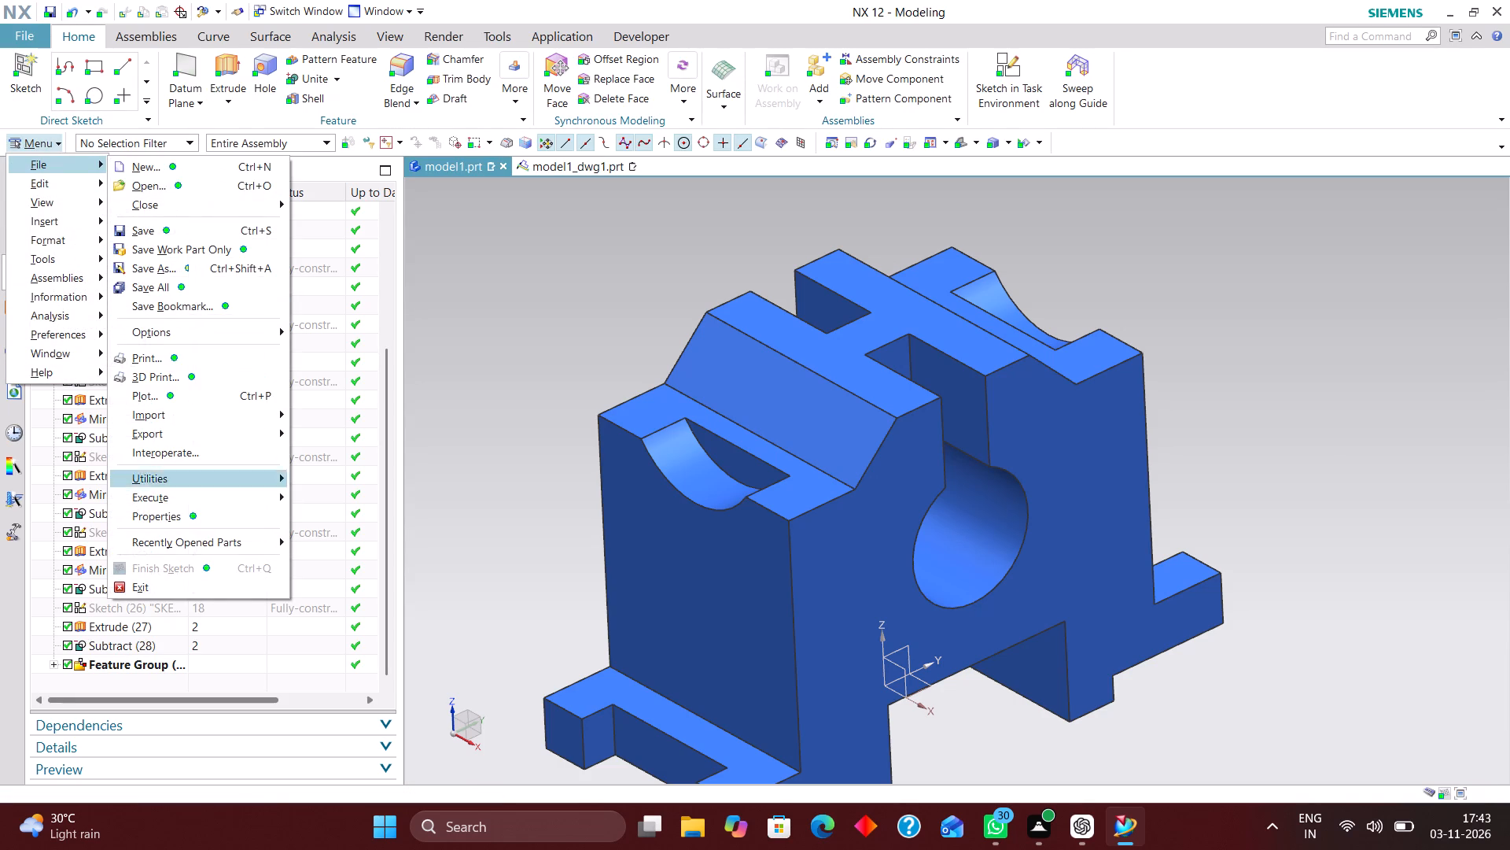
click(190, 515)
click(646, 183)
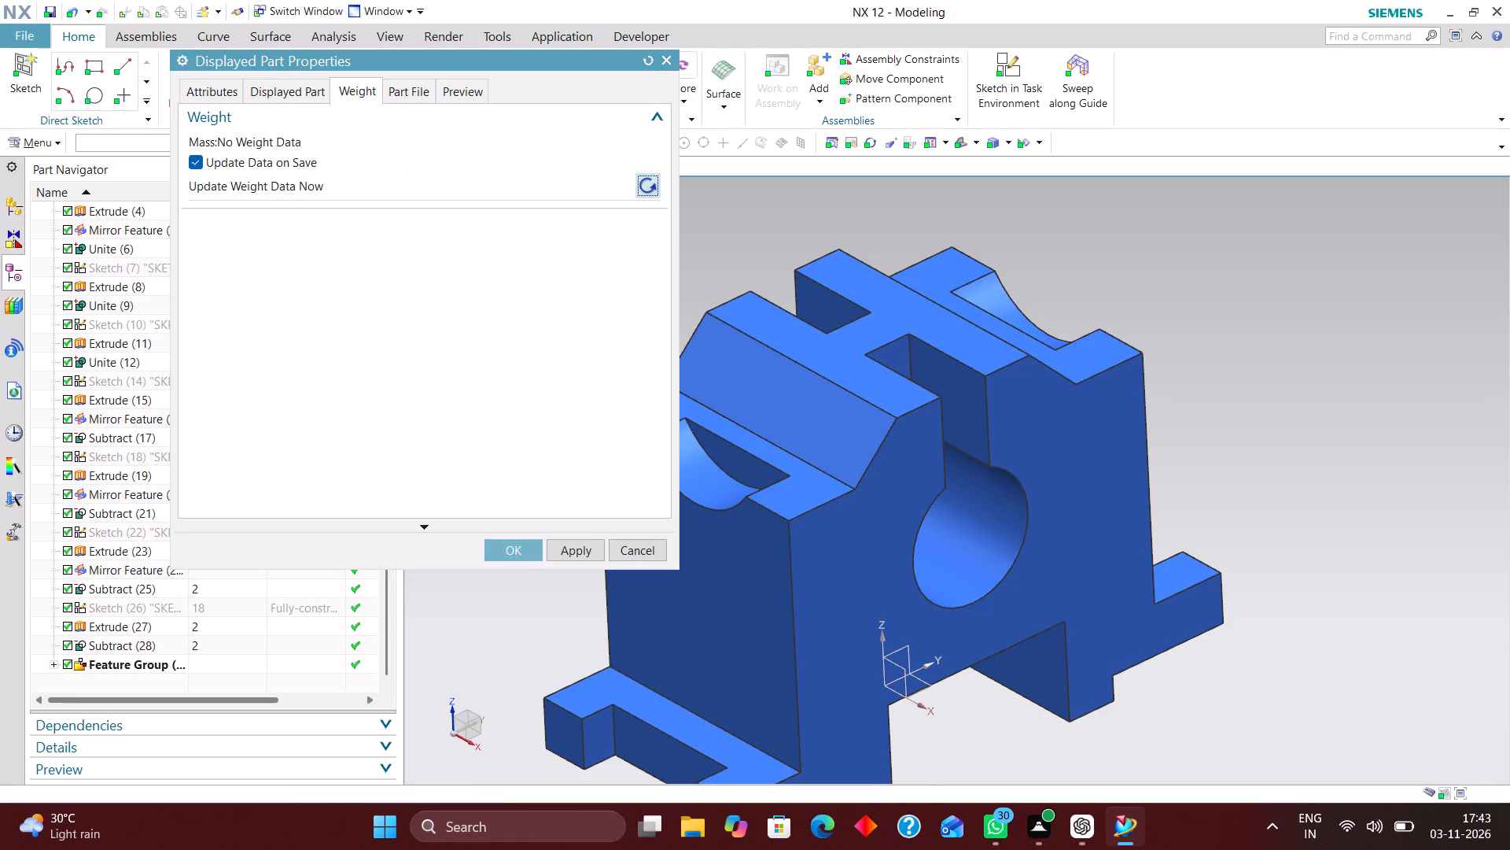
click(501, 545)
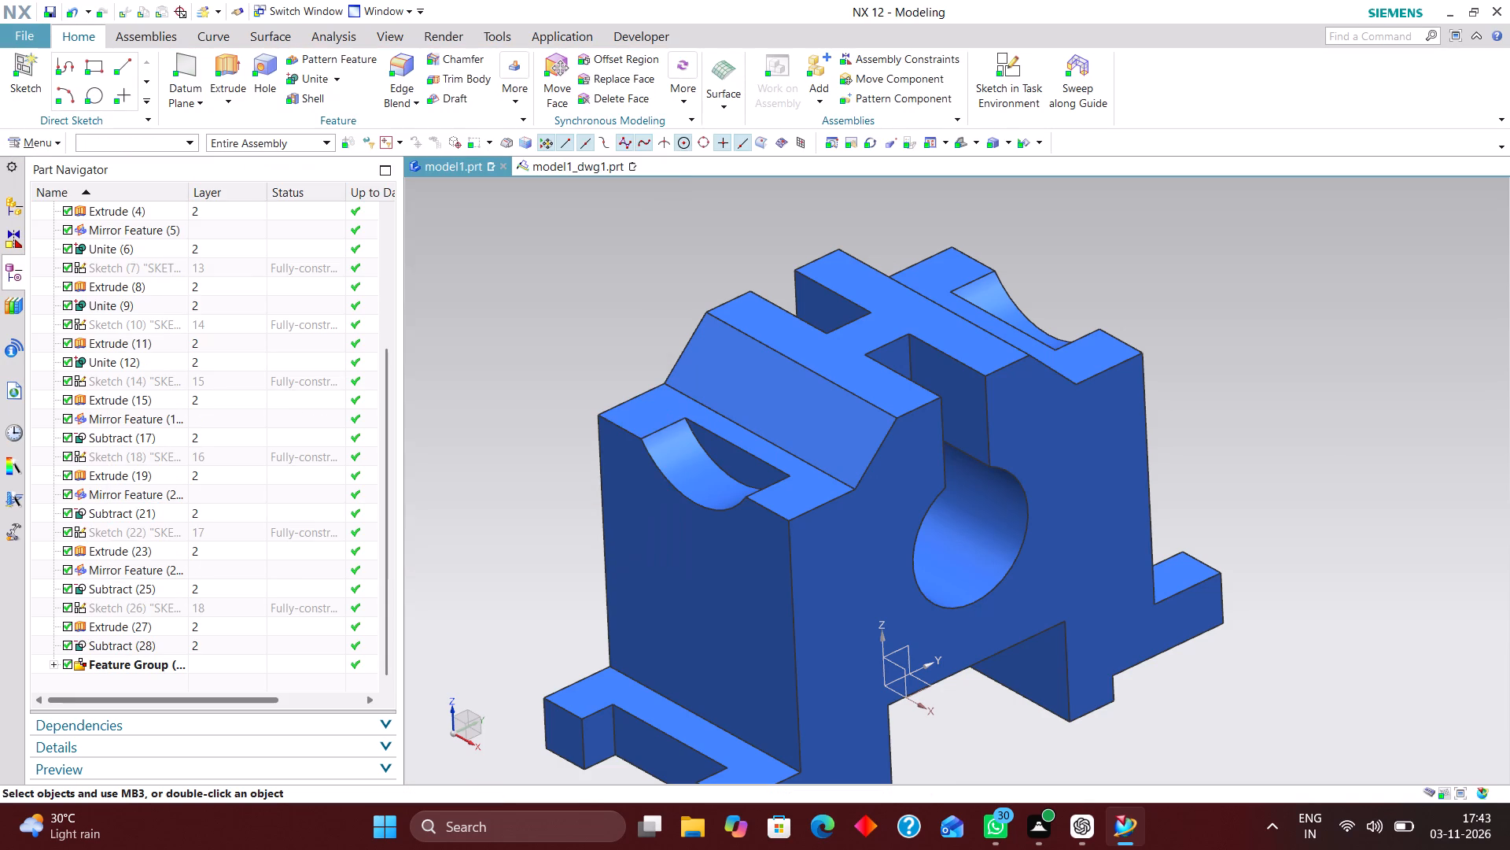
Return to the model1_dwg1 drawing and set the title block's Label13 weight value to 1.5657.
click(556, 172)
right_click(1126, 702)
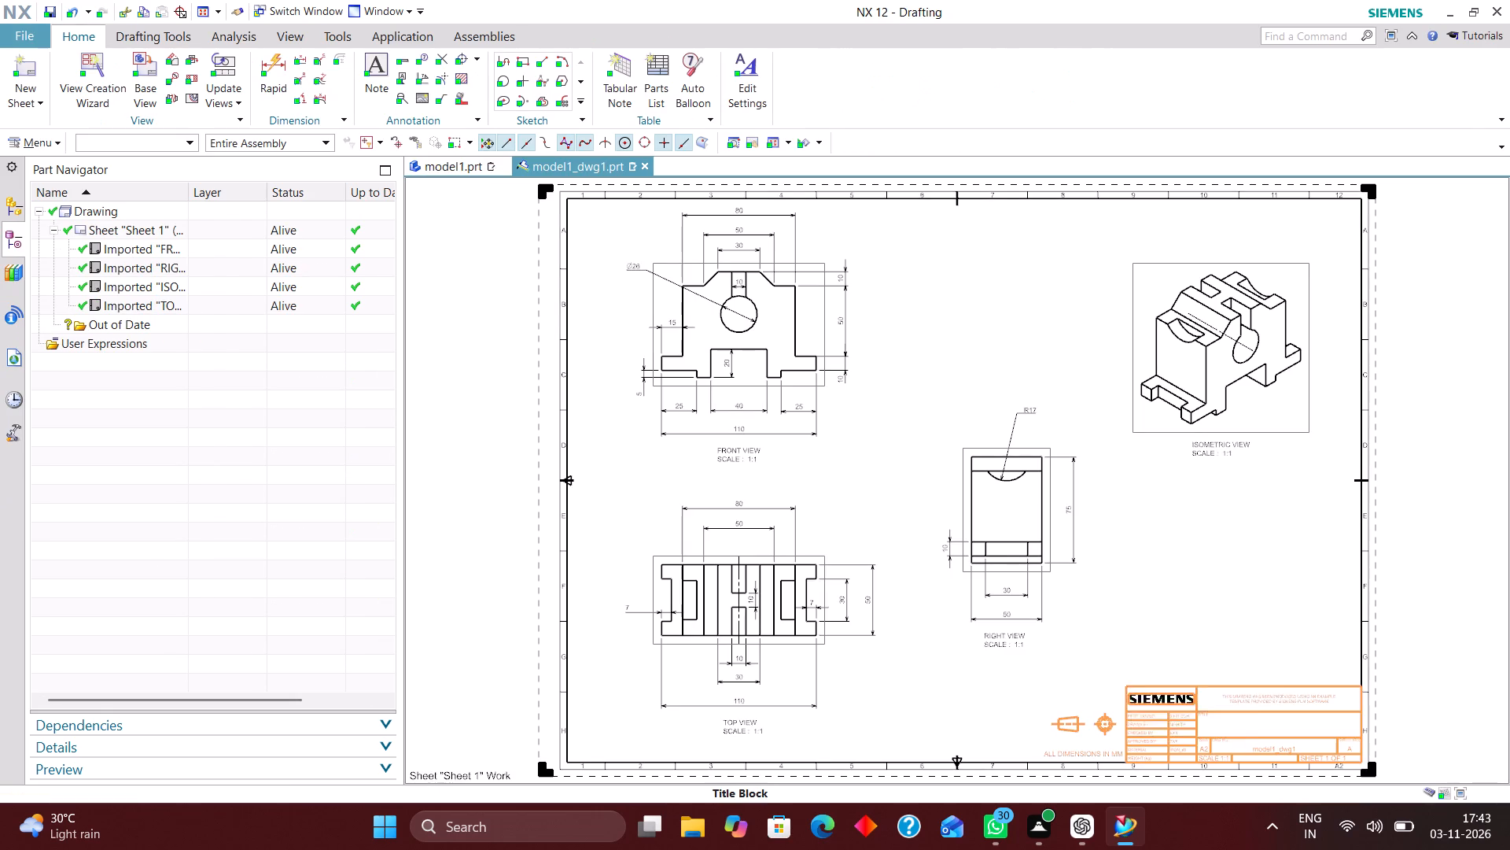
click(1186, 523)
scroll(310, 259, down, 2)
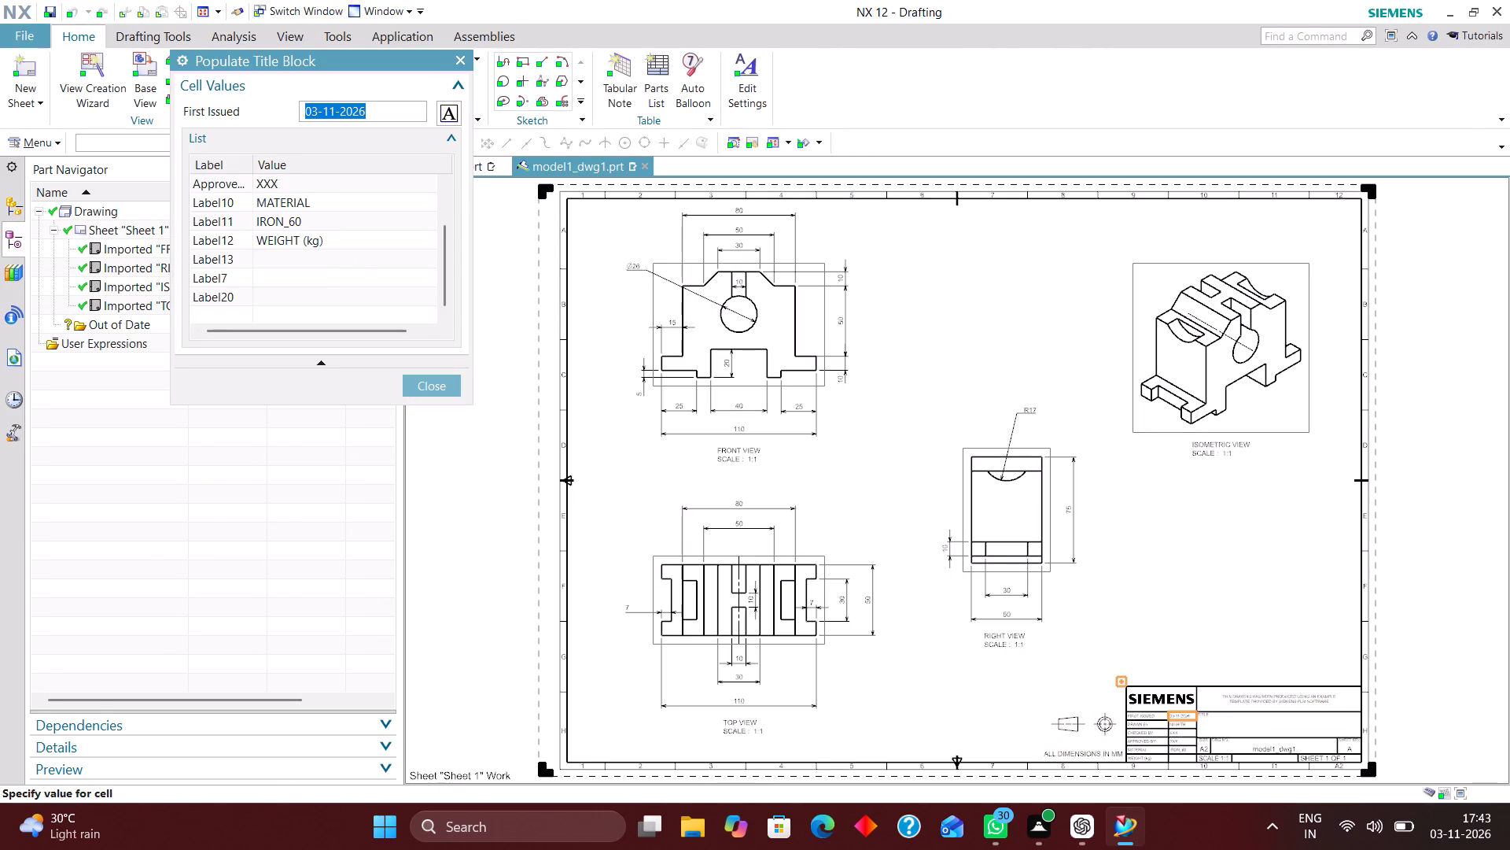
click(285, 255)
text(1.5657)
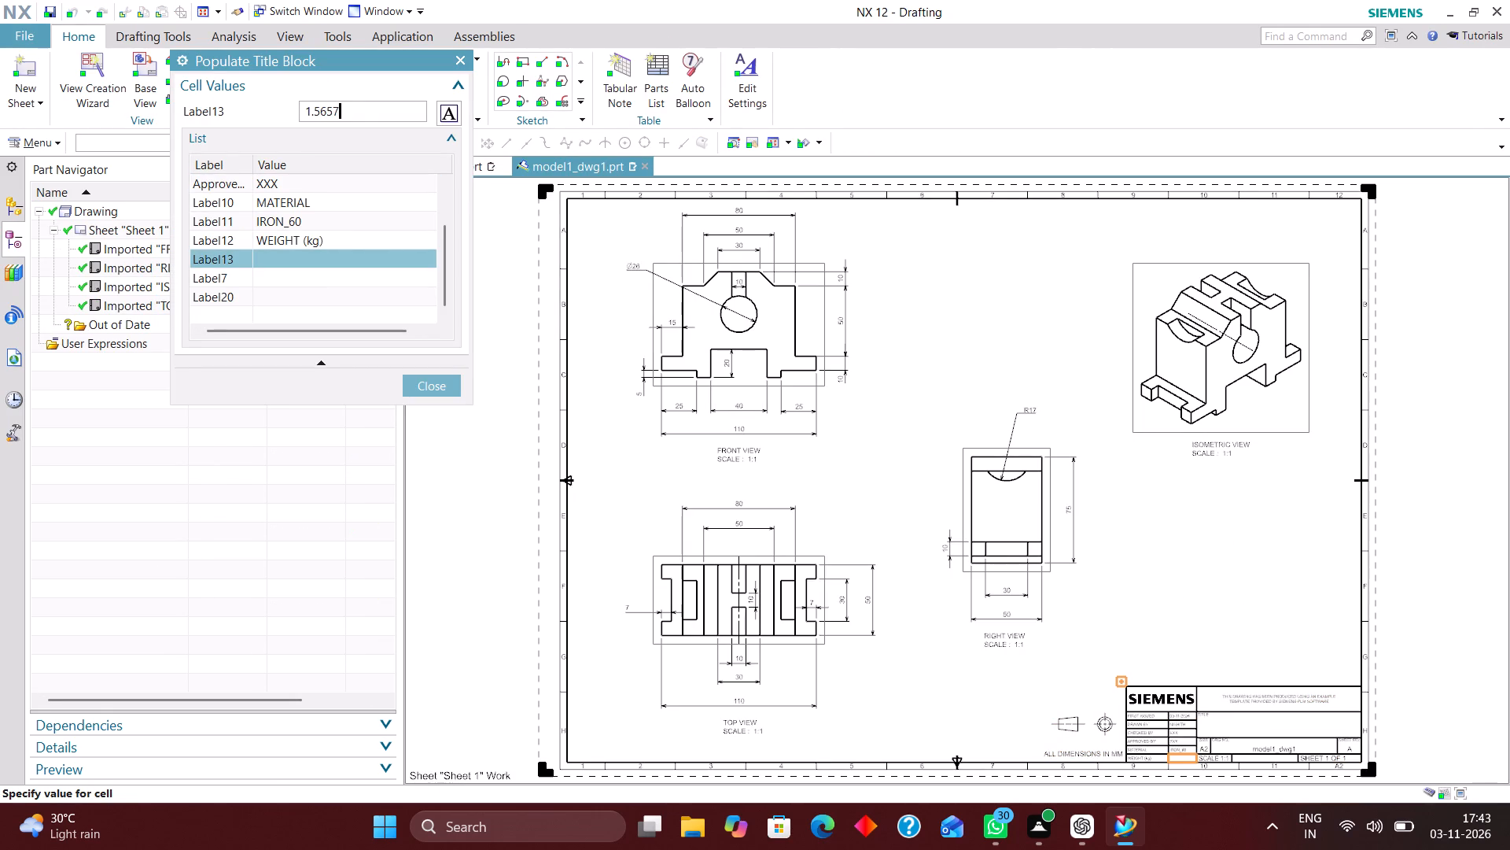
key(Return)
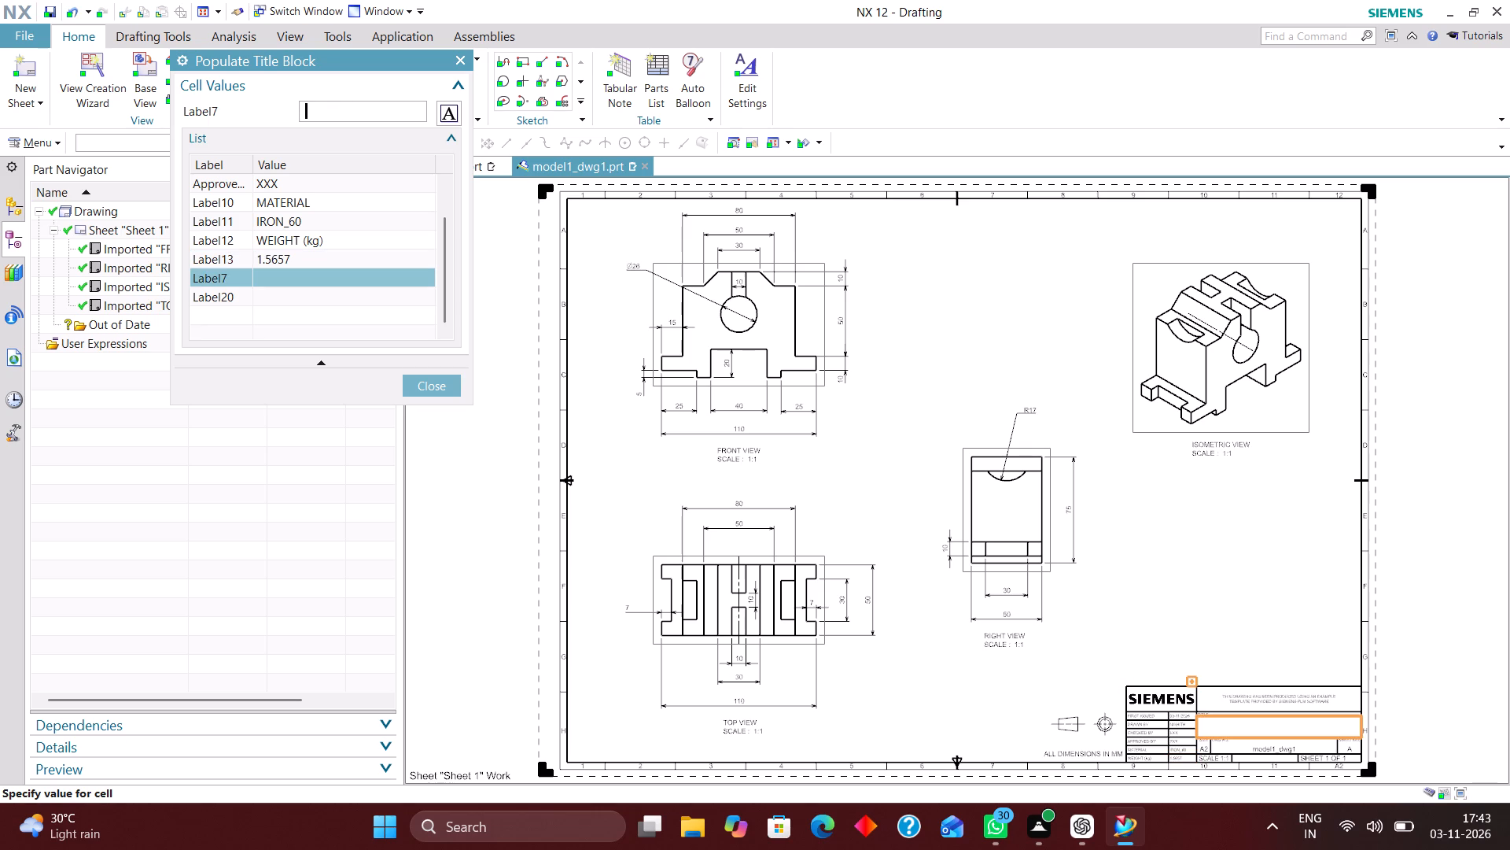
Fill the title block's Label7 cell with the drawing title MECHANICAL MOUNTING FIXTURE, all in capitals.
key(ctrl+v)
key(BackSpace)
key(BackSpace)
key(BackSpace)
key(BackSpace)
key(BackSpace)
key(BackSpace)
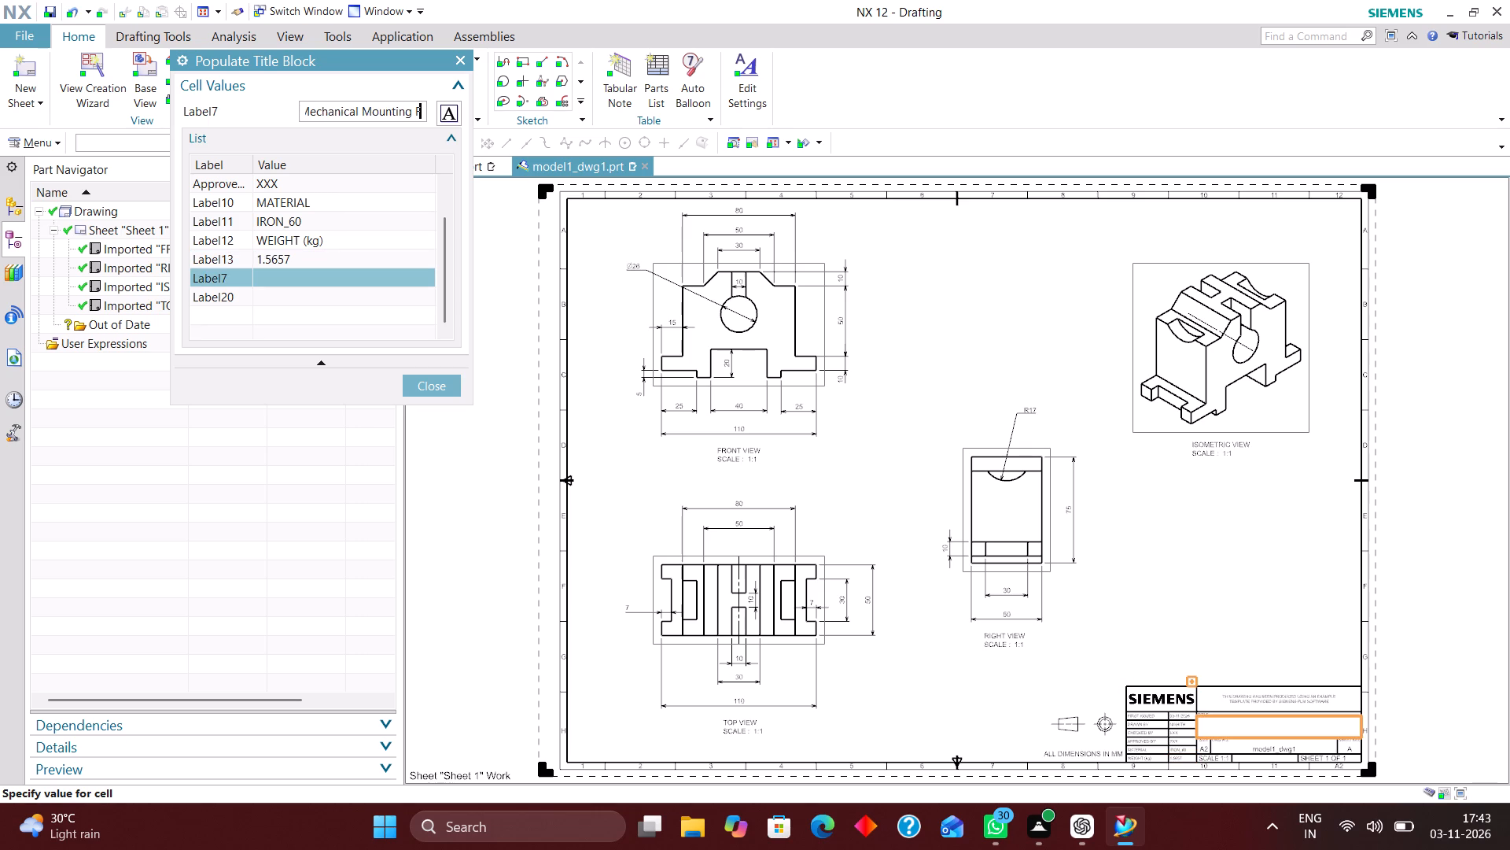
text(IXTURE)
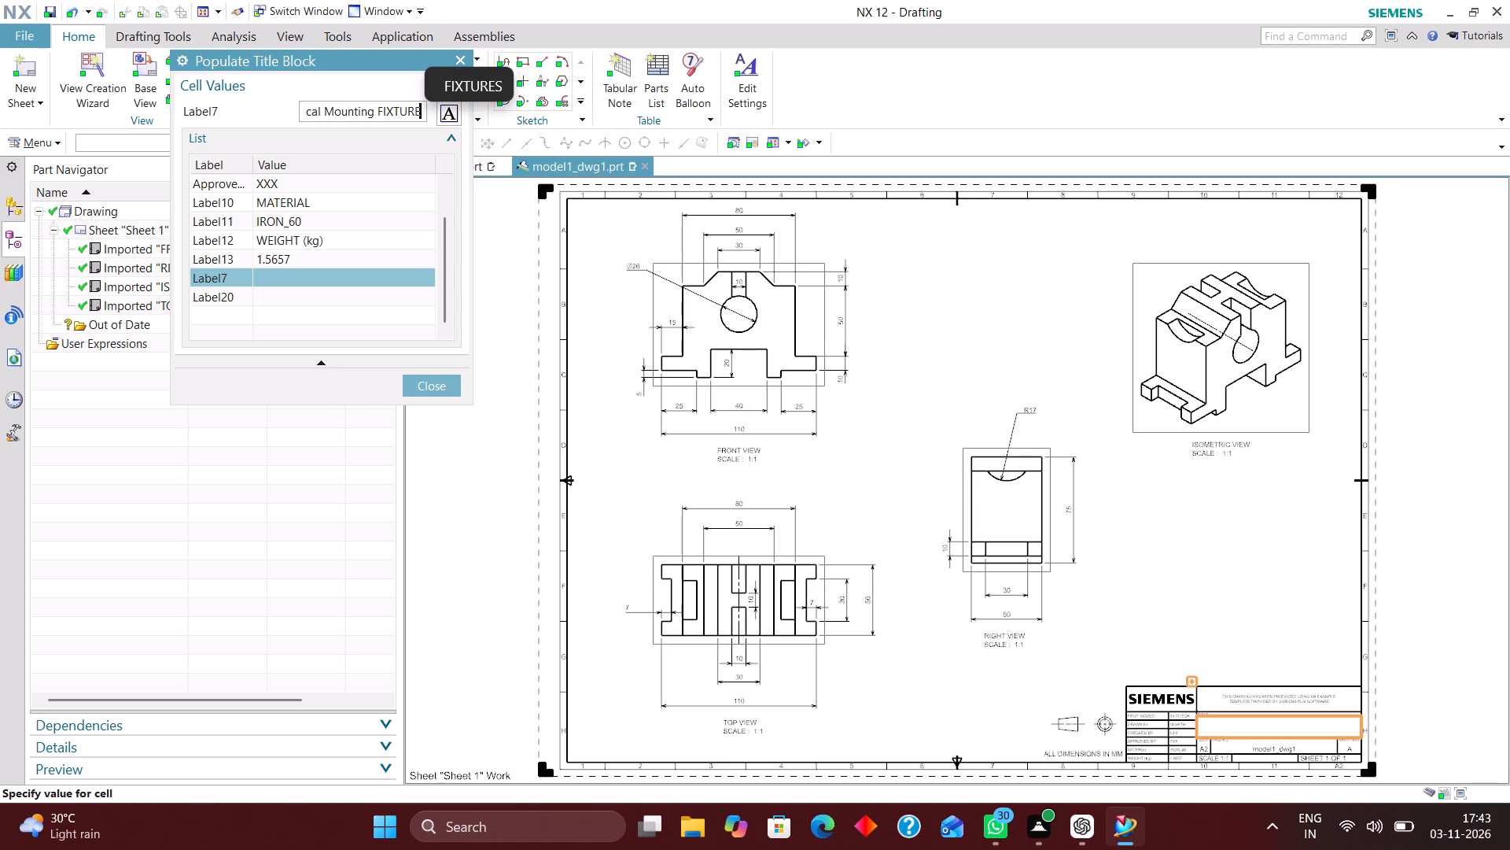
key(Left)
key(Left)
key(Left)
key(Left)
key(Left)
key(Left)
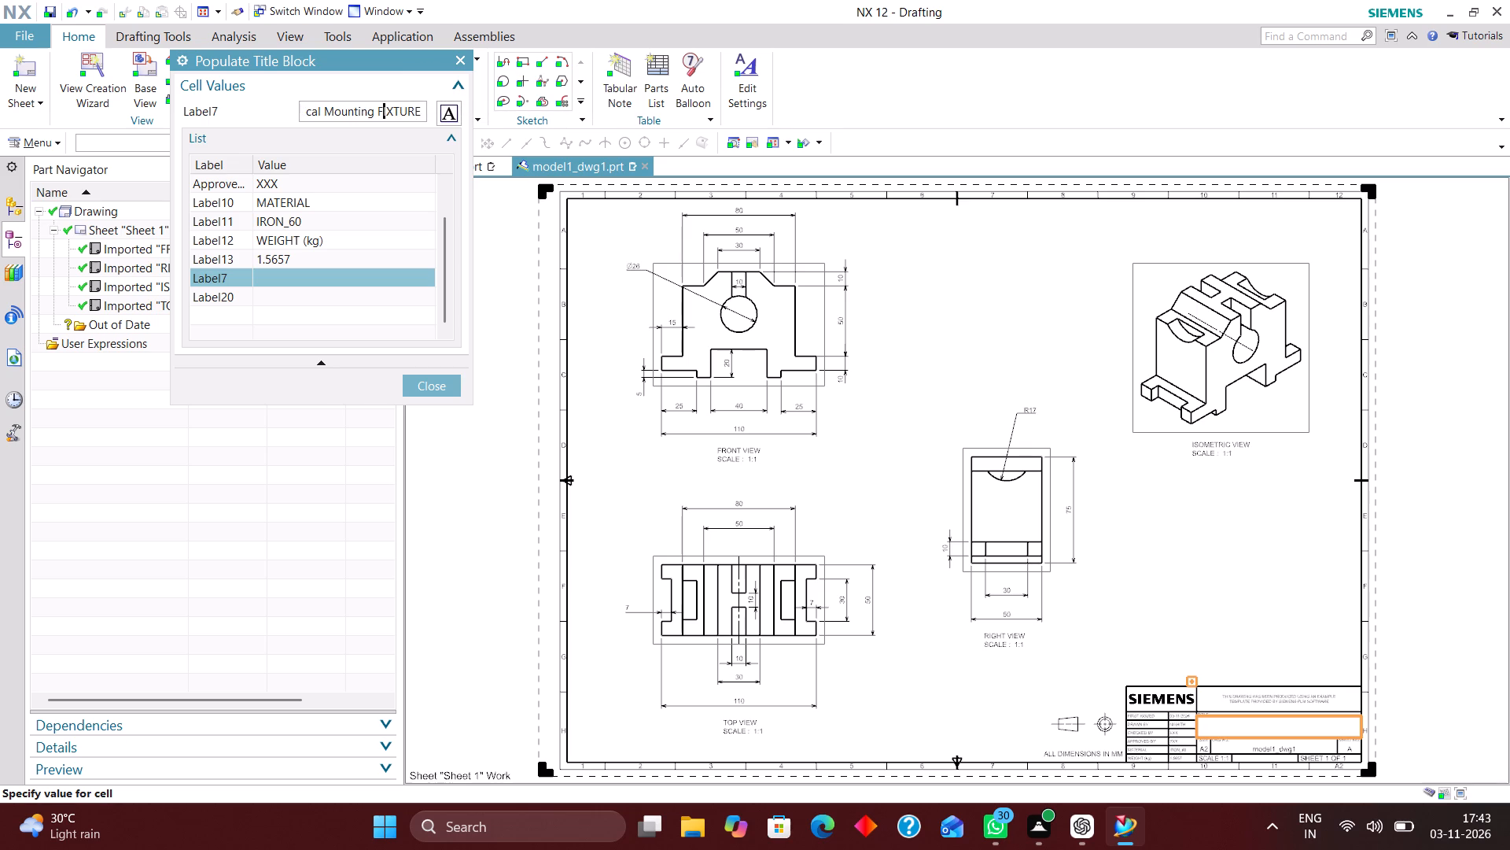
key(Left)
key(Left)
key(BackSpace)
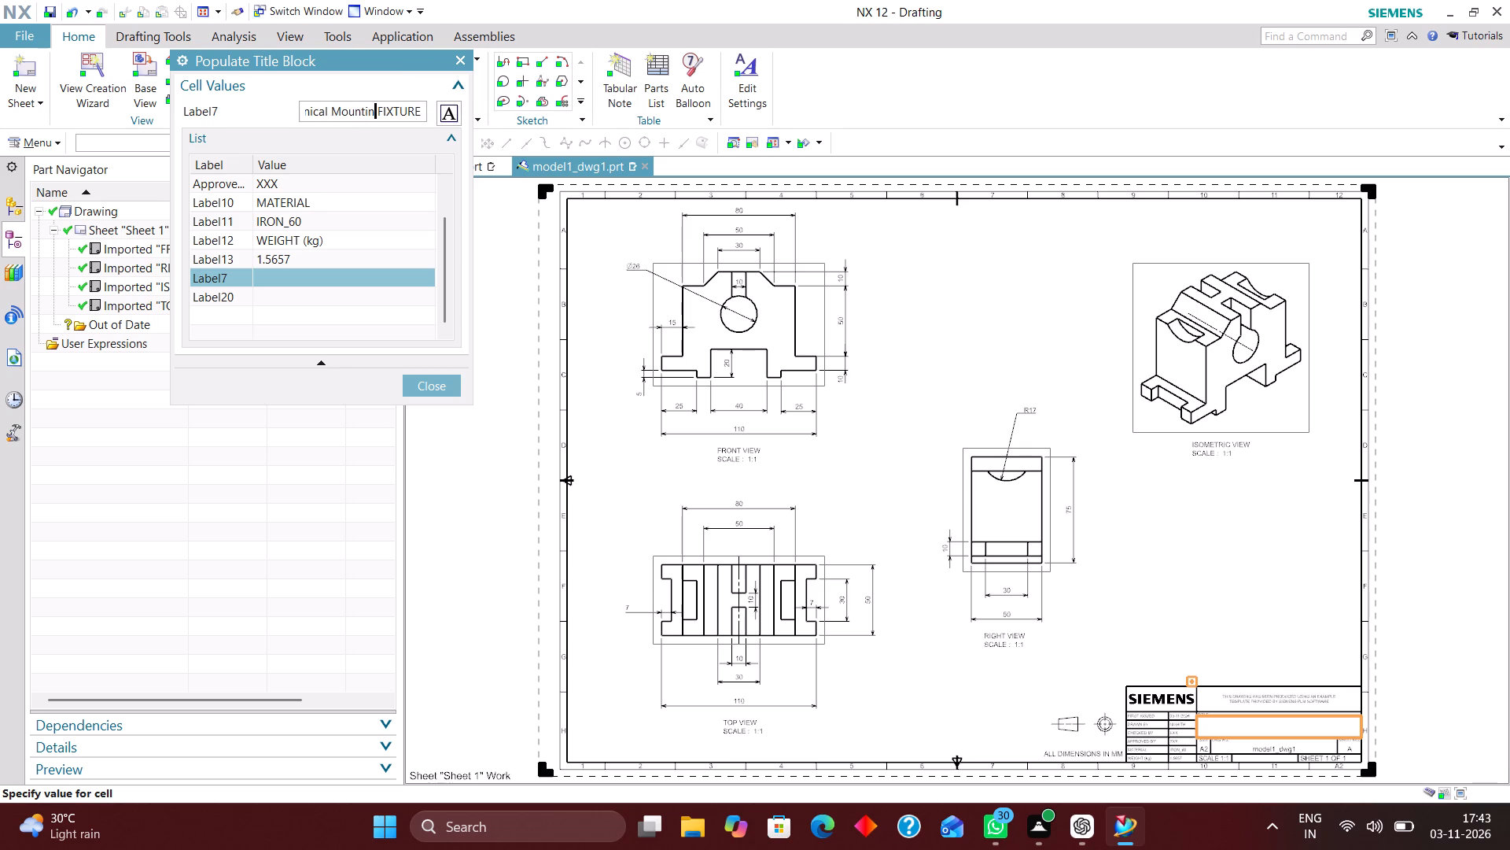
key(BackSpace)
key(BackSpace)
key(BackSpace)
key(BackSpace)
key(BackSpace)
key(BackSpace)
text(OUNTING)
key(Left)
key(Left)
key(Left)
key(Left)
key(Left)
key(Left)
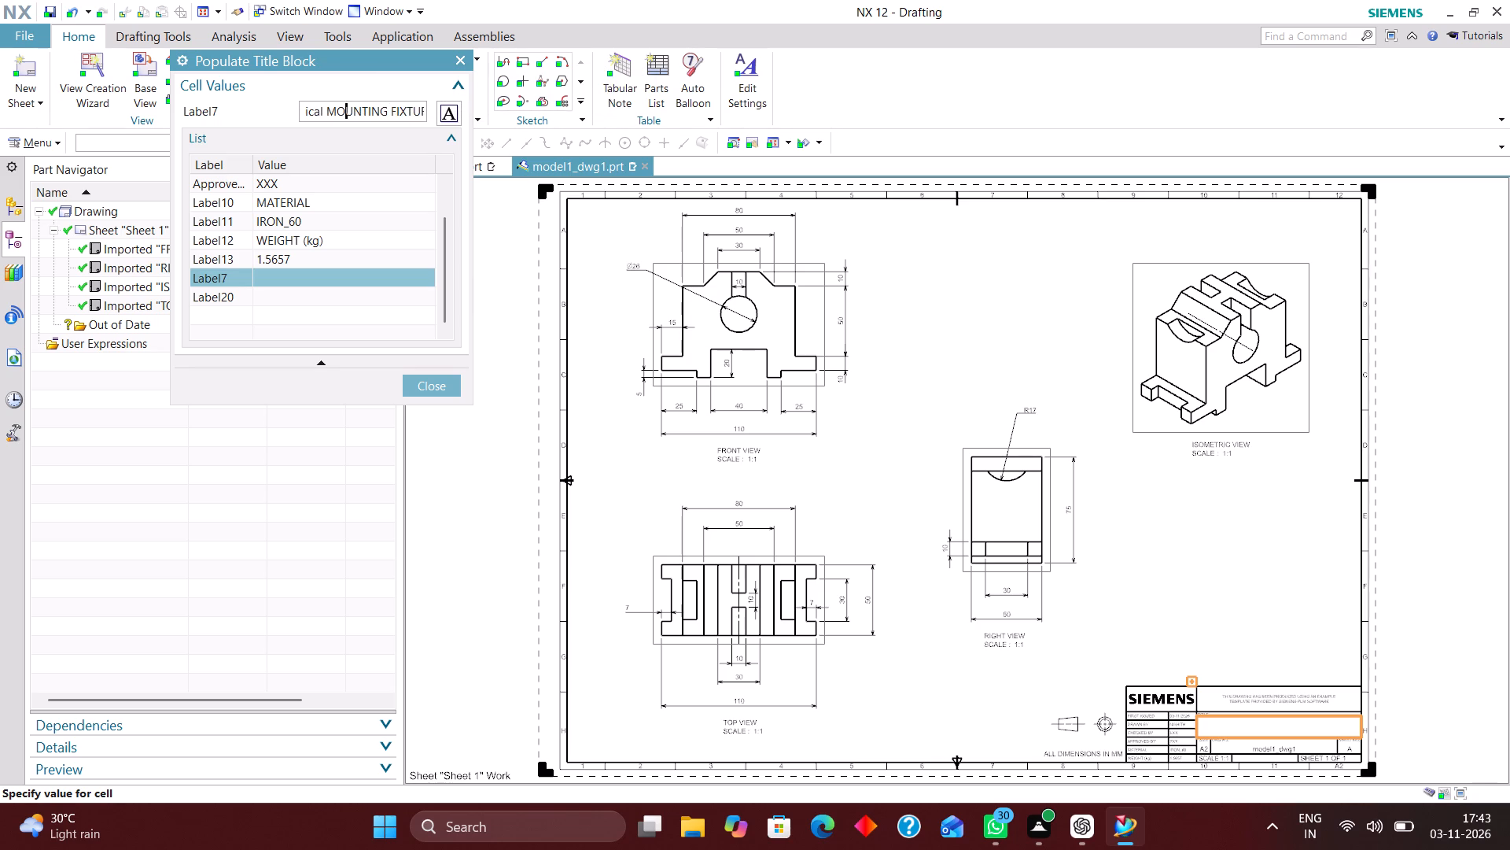
key(Left)
key(Left)
key(Left)
key(Left)
key(Left)
key(Left)
key(Left)
key(Left)
key(Left)
key(Left)
key(Left)
key(Left)
key(Left)
key(Left)
key(Left)
key(Left)
key(Left)
key(Left)
key(Left)
key(Left)
key(Left)
key(Left)
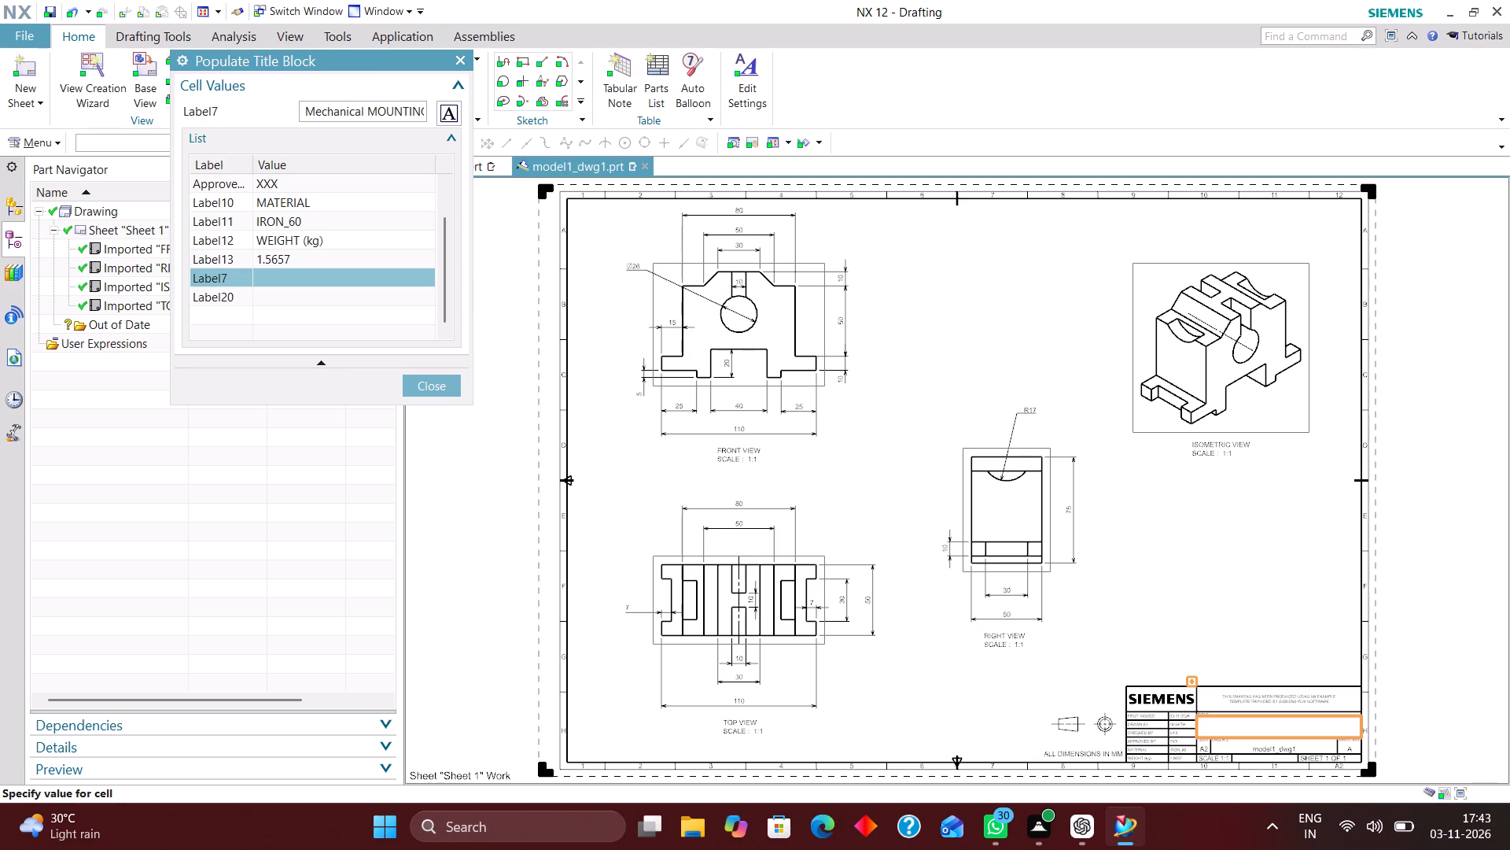
key(Right)
key(Right)
key(Right)
key(Right)
key(Right)
key(Right)
key(Right)
key(Right)
key(Right)
key(Right)
key(BackSpace)
key(BackSpace)
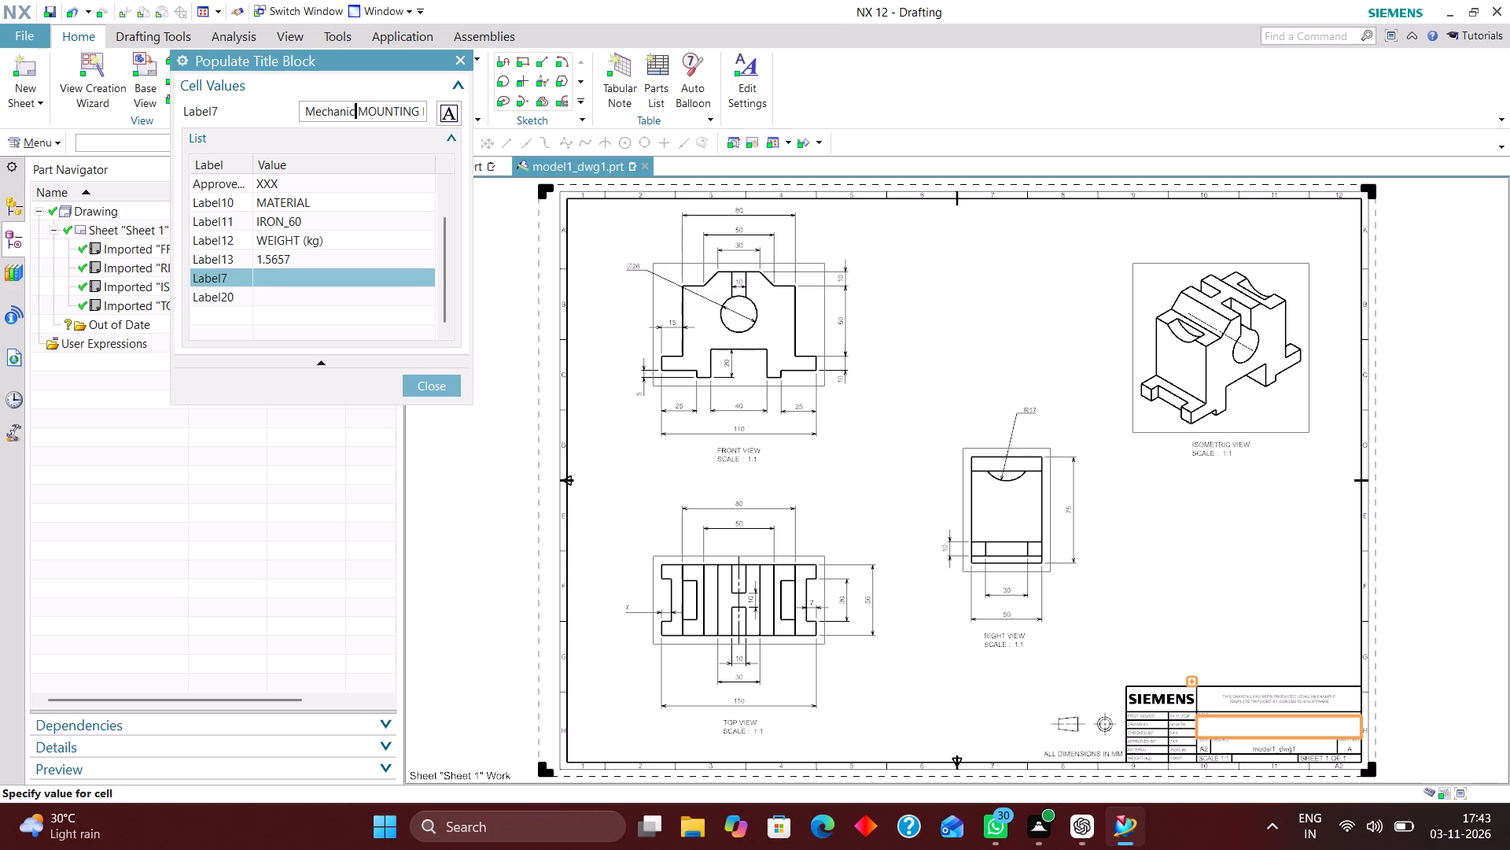
key(BackSpace)
key(BackSpace)
key(BackSpace)
key(BackSpace)
key(BackSpace)
key(BackSpace)
key(BackSpace)
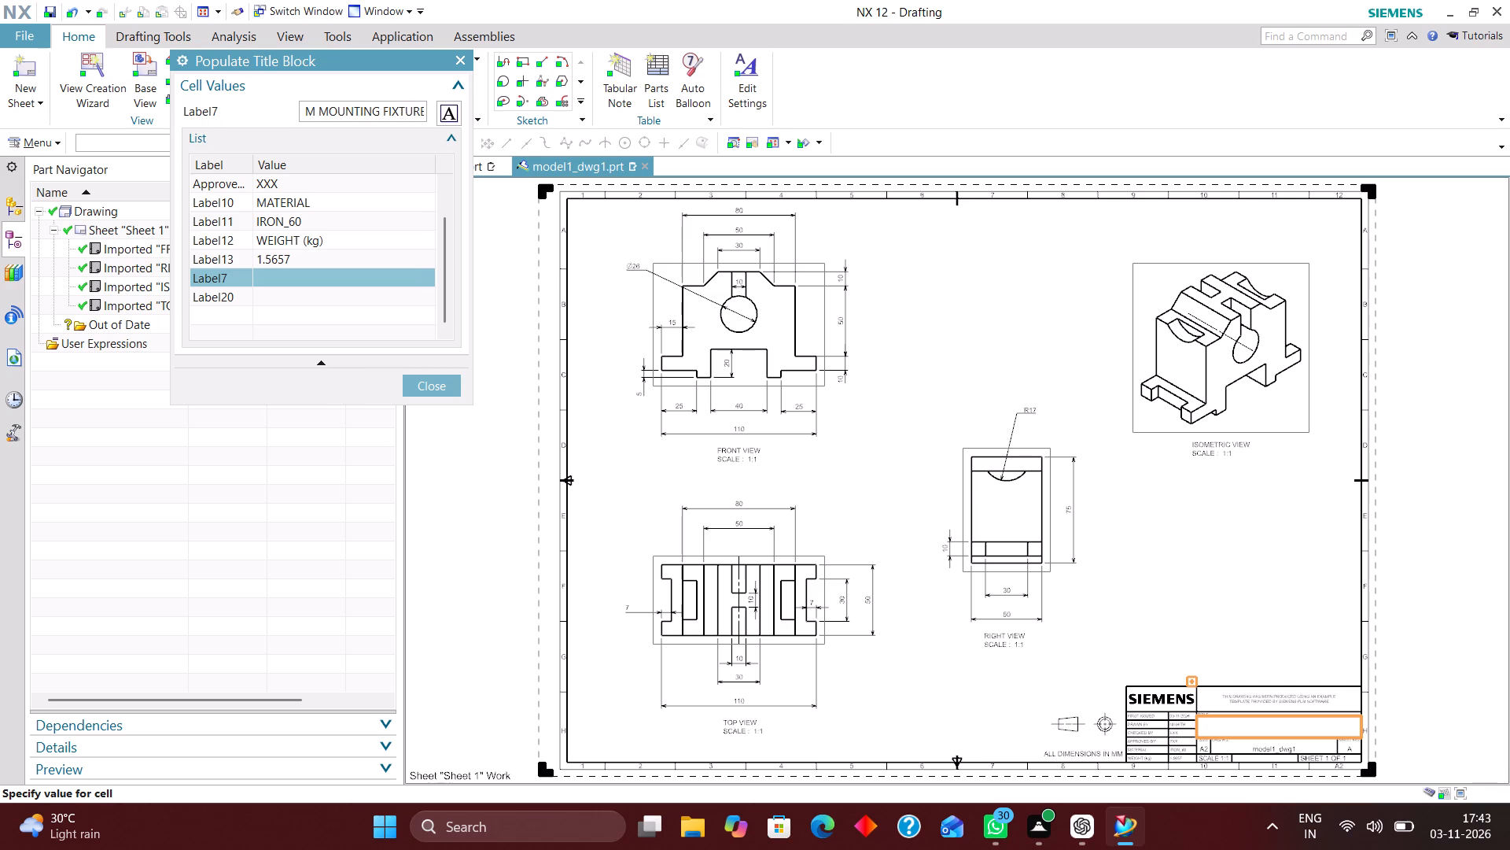
text(ECHANICAL)
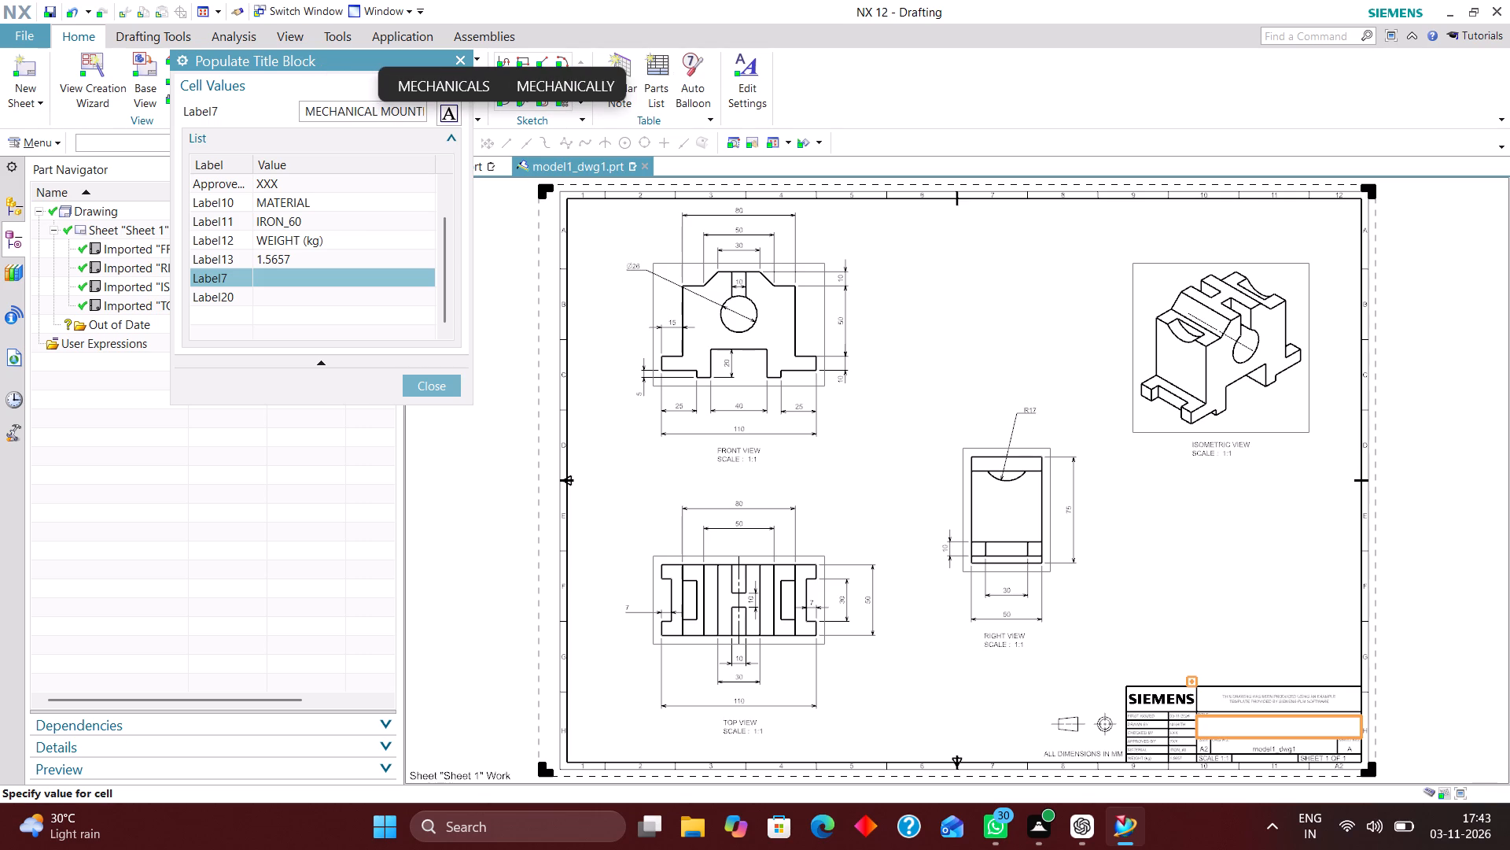
key(Return)
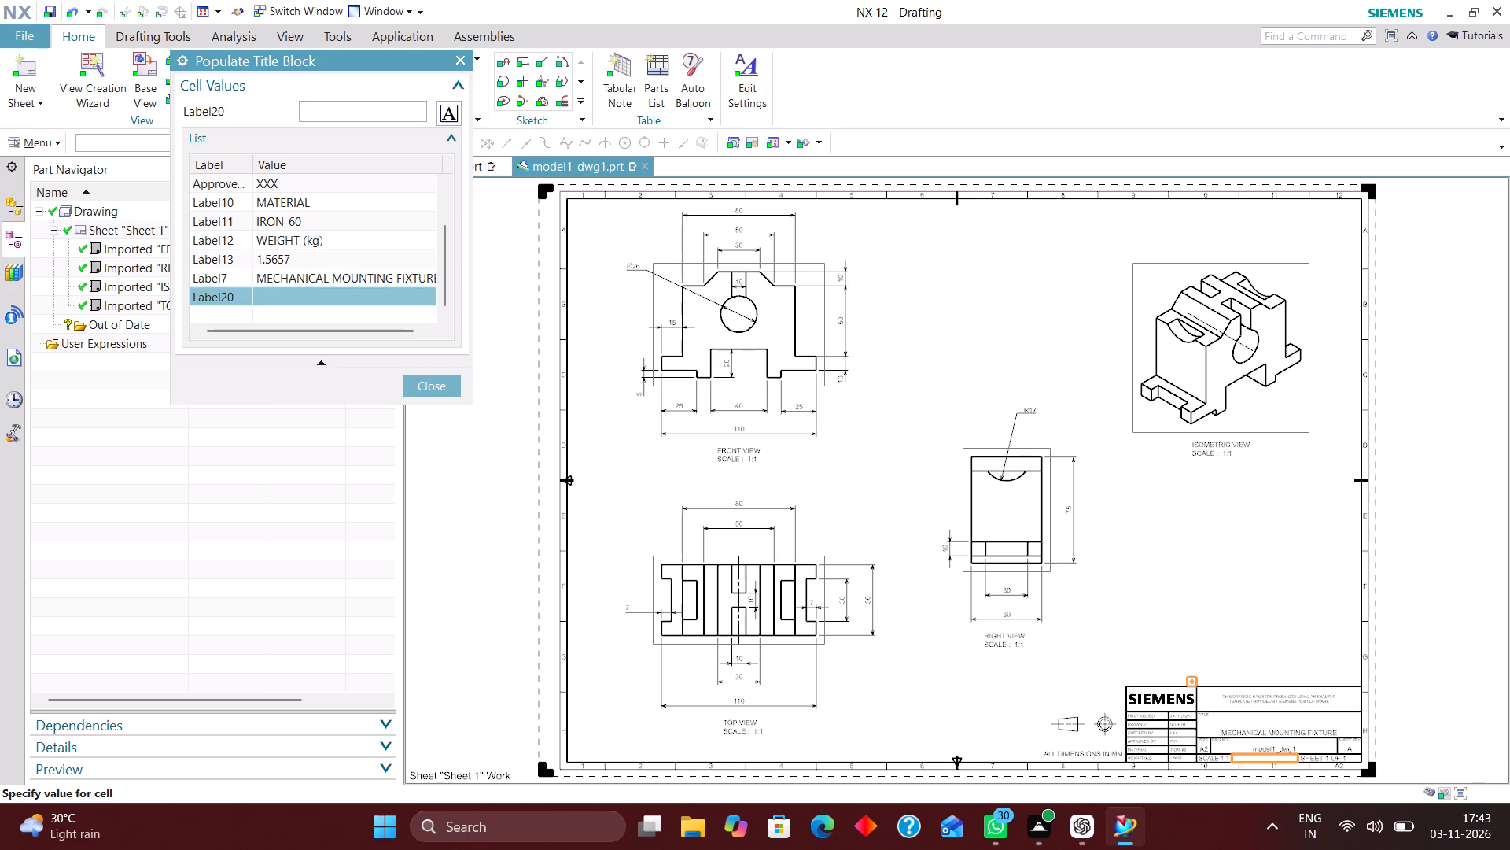
Set the title block's Label20 cell to XXX and finish populating the title block.
text(XXX)
key(Return)
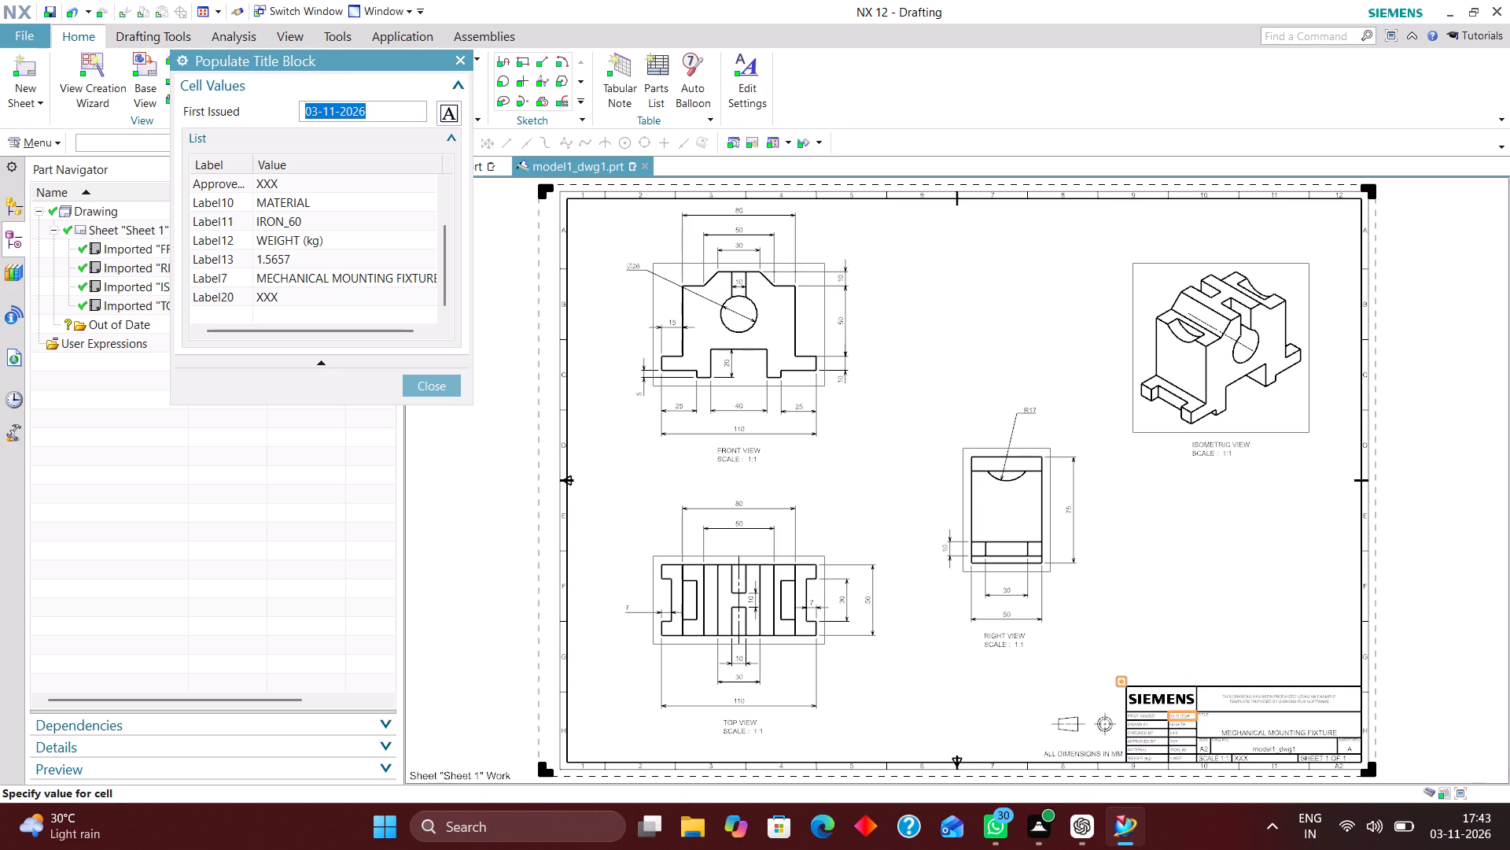
click(420, 384)
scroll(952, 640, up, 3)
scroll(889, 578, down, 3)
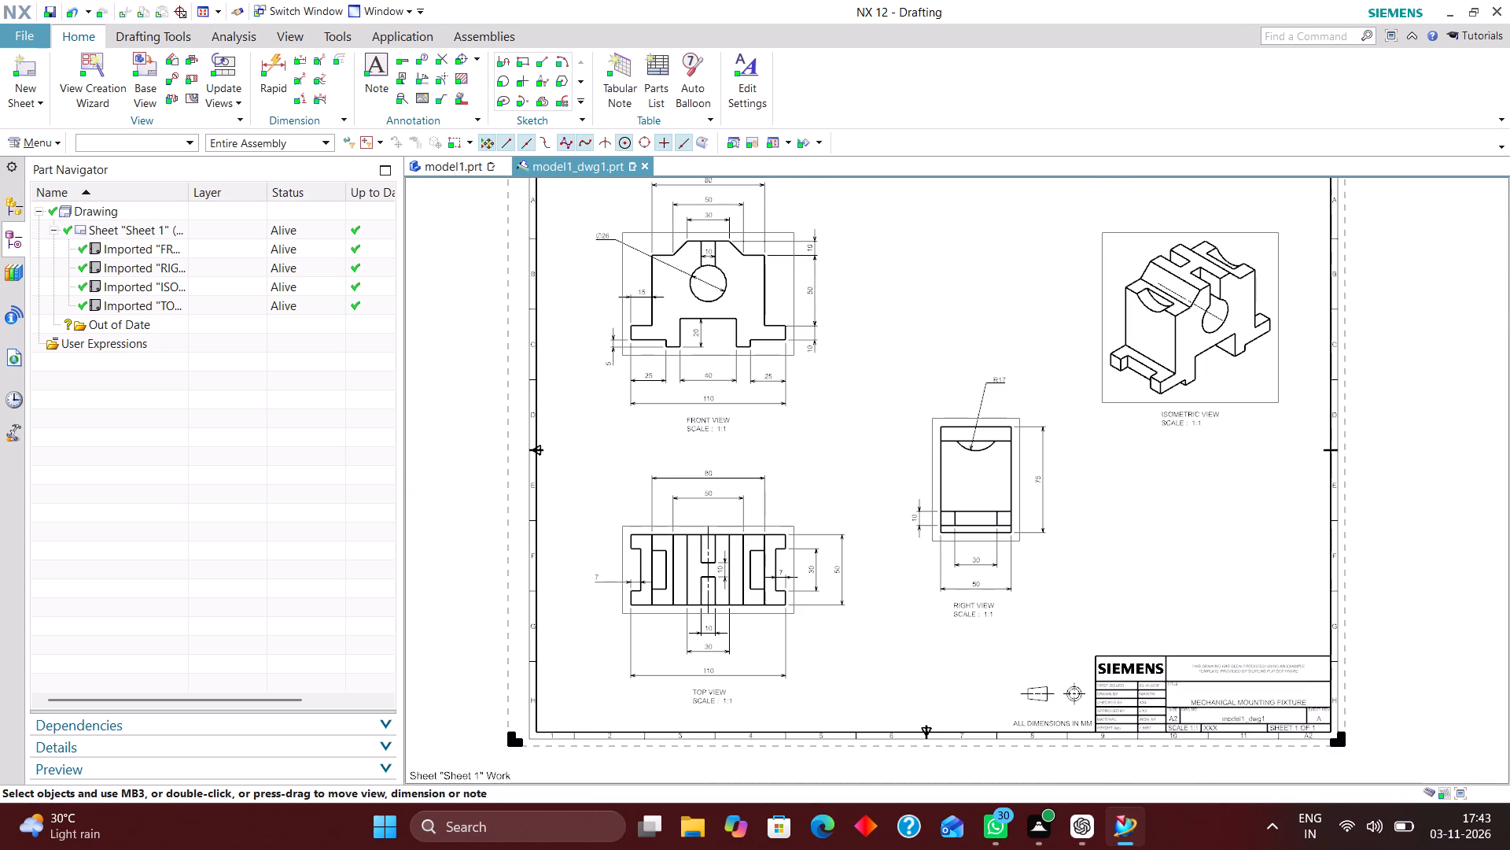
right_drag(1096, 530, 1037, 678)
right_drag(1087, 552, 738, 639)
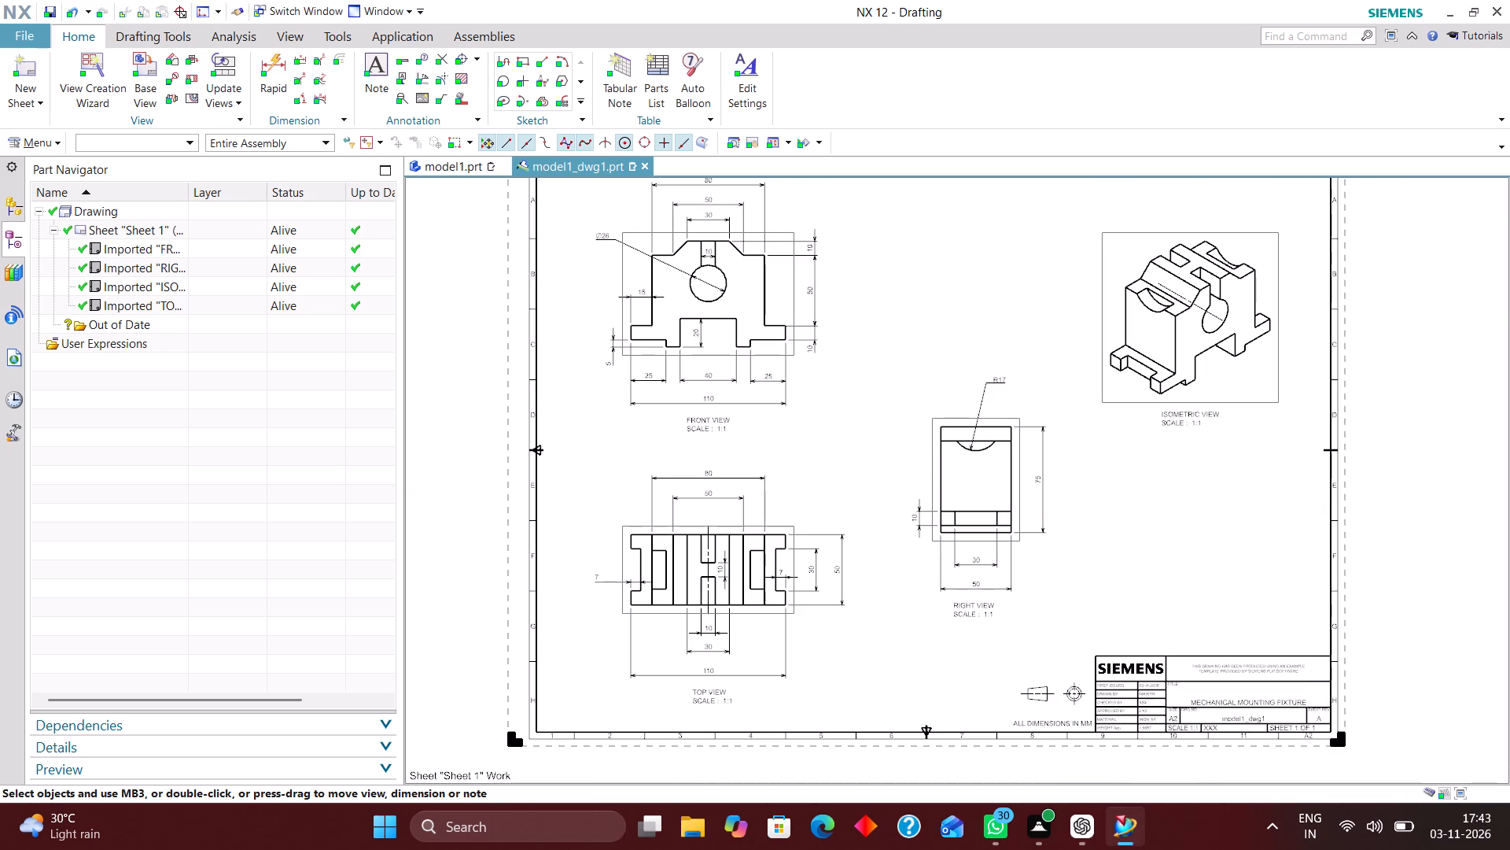
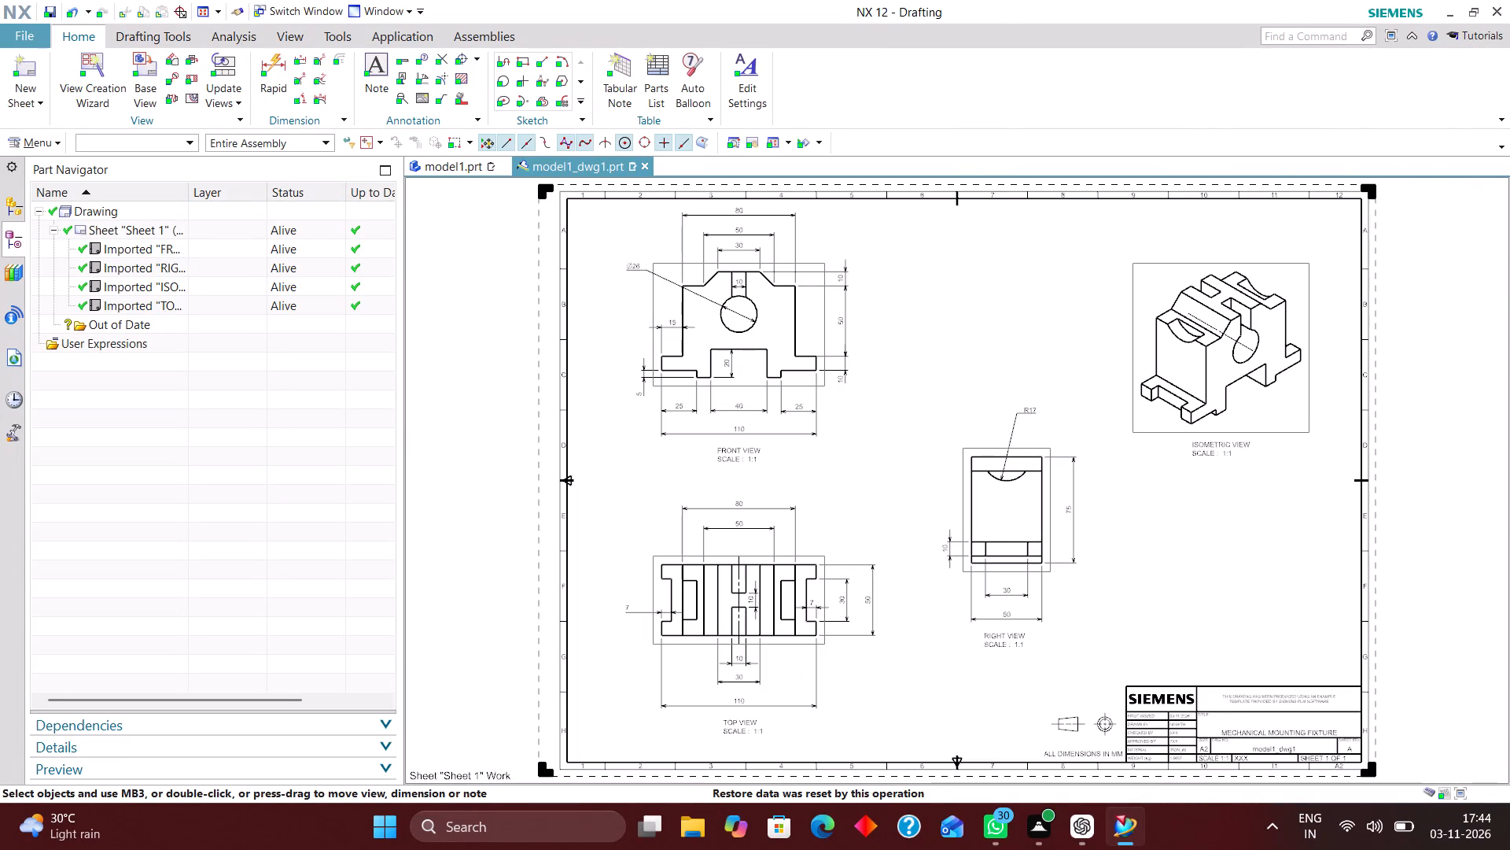
Examine the right view and the overall sheet layout for dimension placement and legibility.
scroll(1031, 618, up, 4)
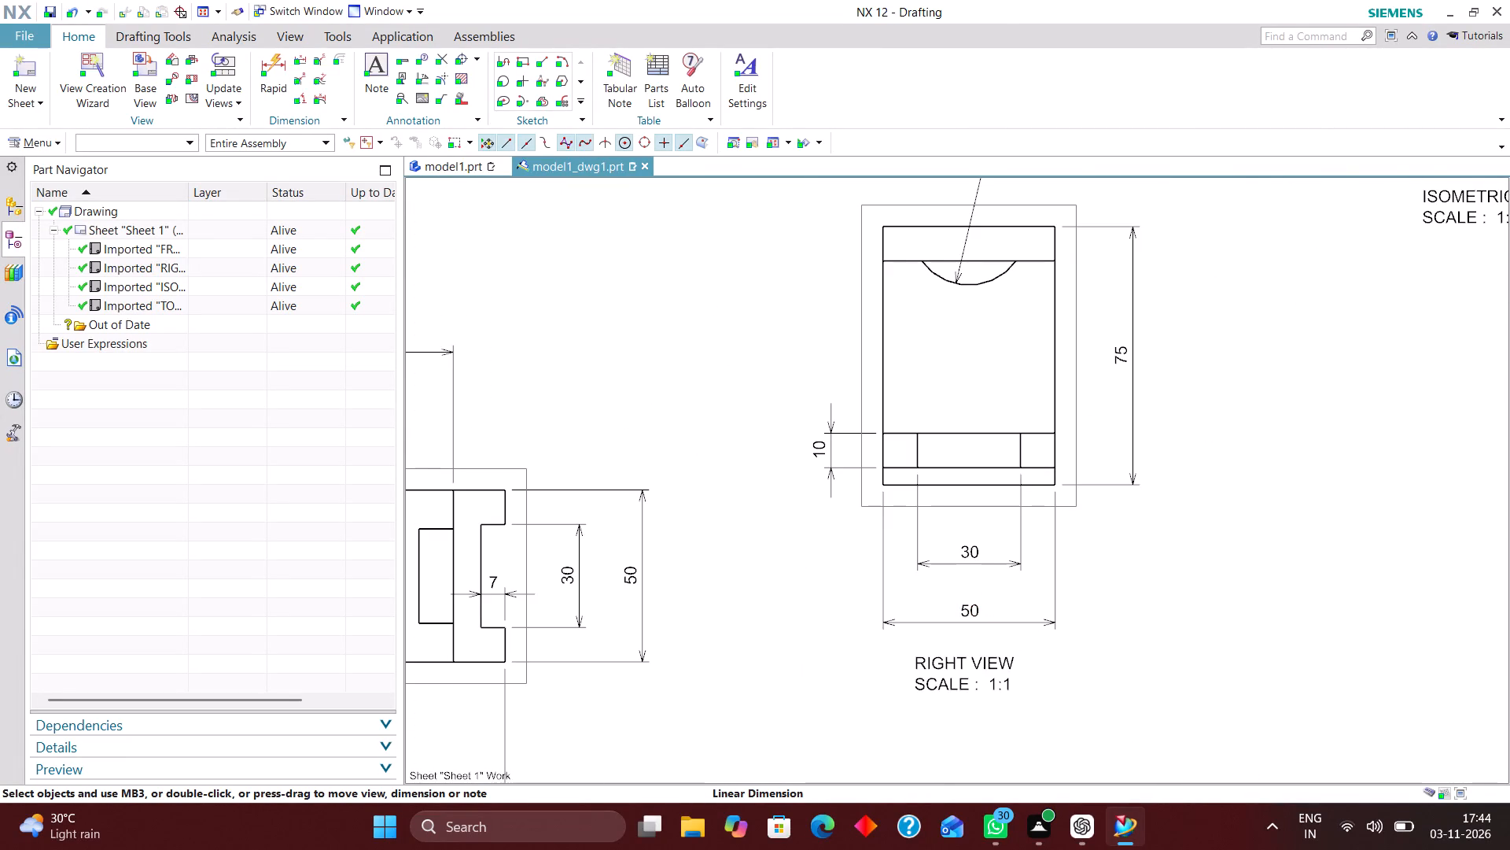
scroll(1077, 612, down, 2)
scroll(1026, 343, up, 3)
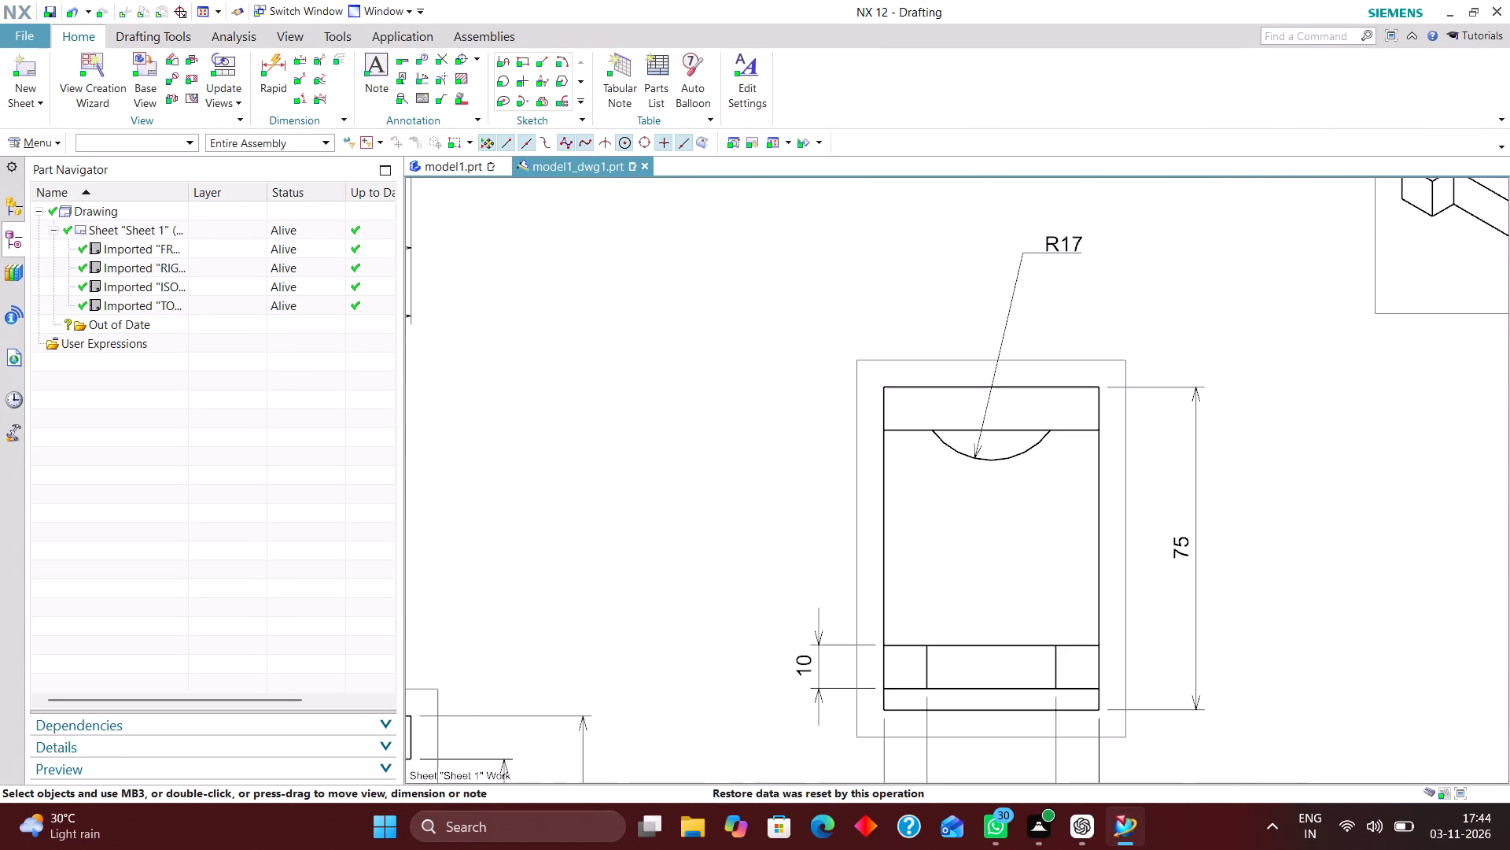
scroll(917, 497, down, 3)
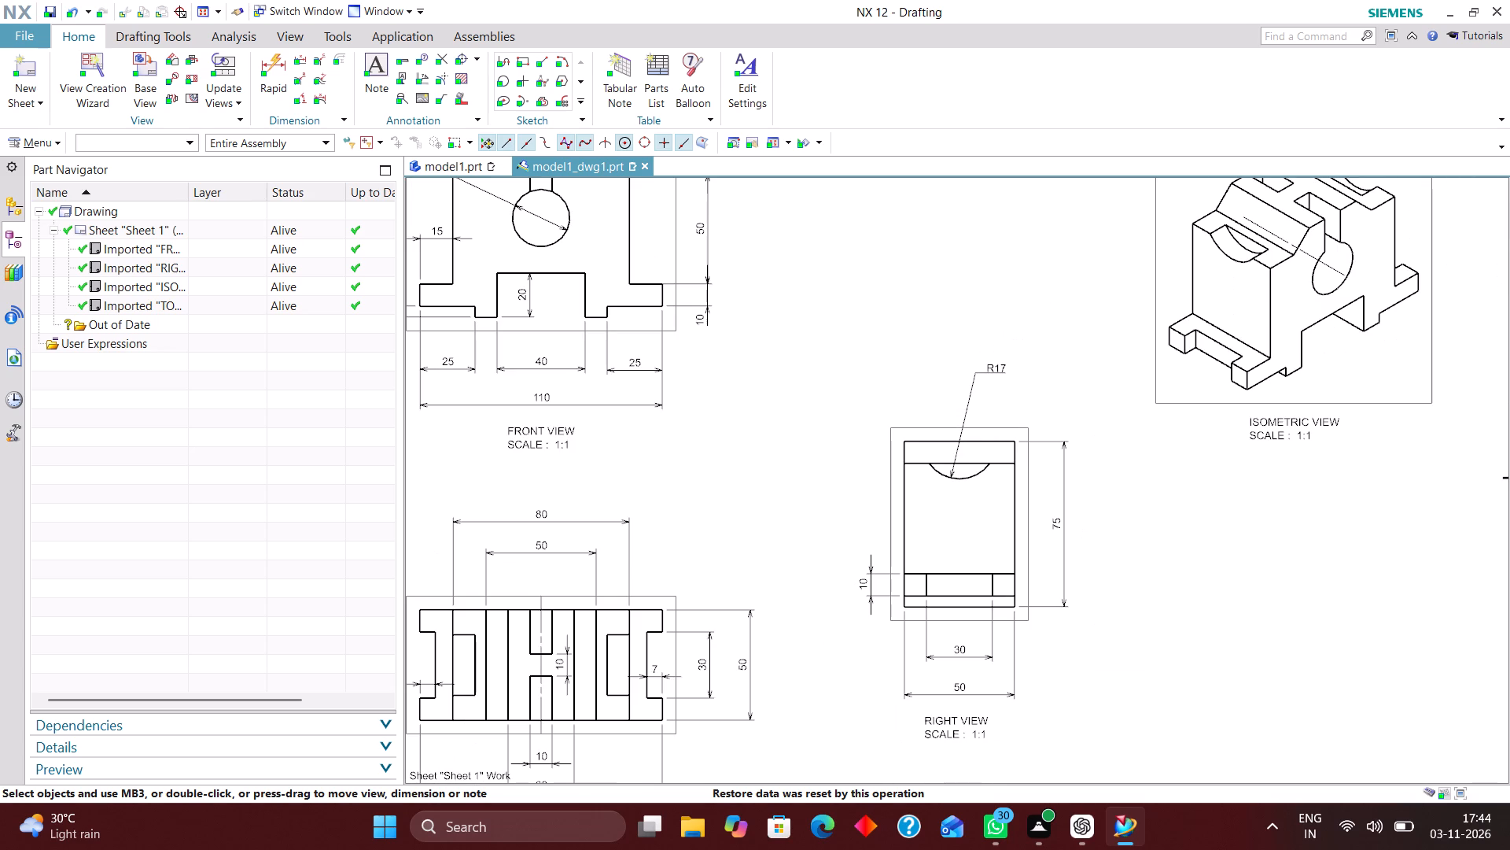
scroll(935, 471, down, 1)
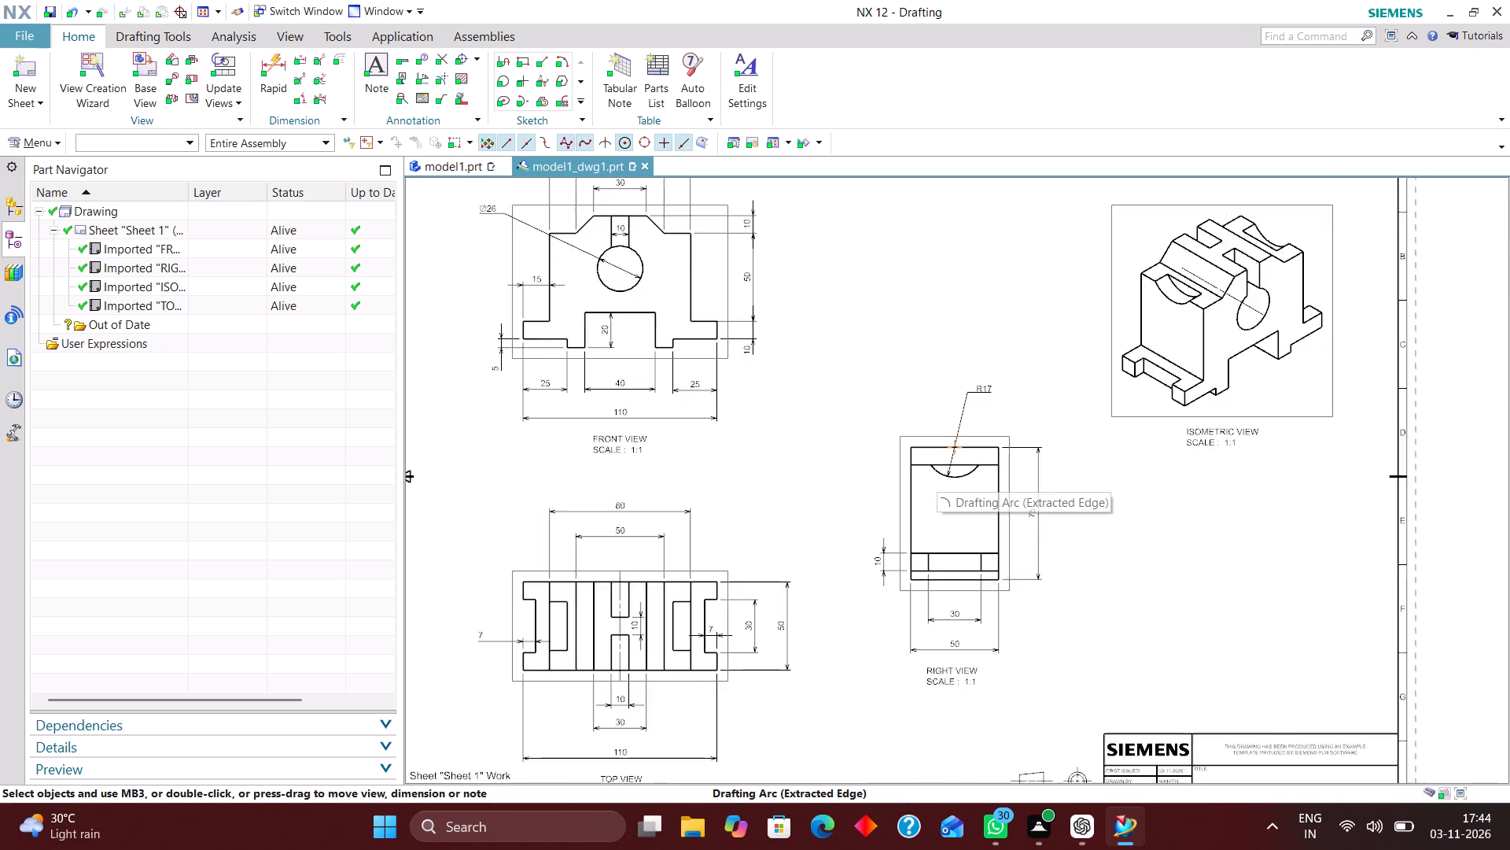
scroll(936, 474, down, 1)
scroll(679, 436, up, 4)
scroll(705, 451, down, 4)
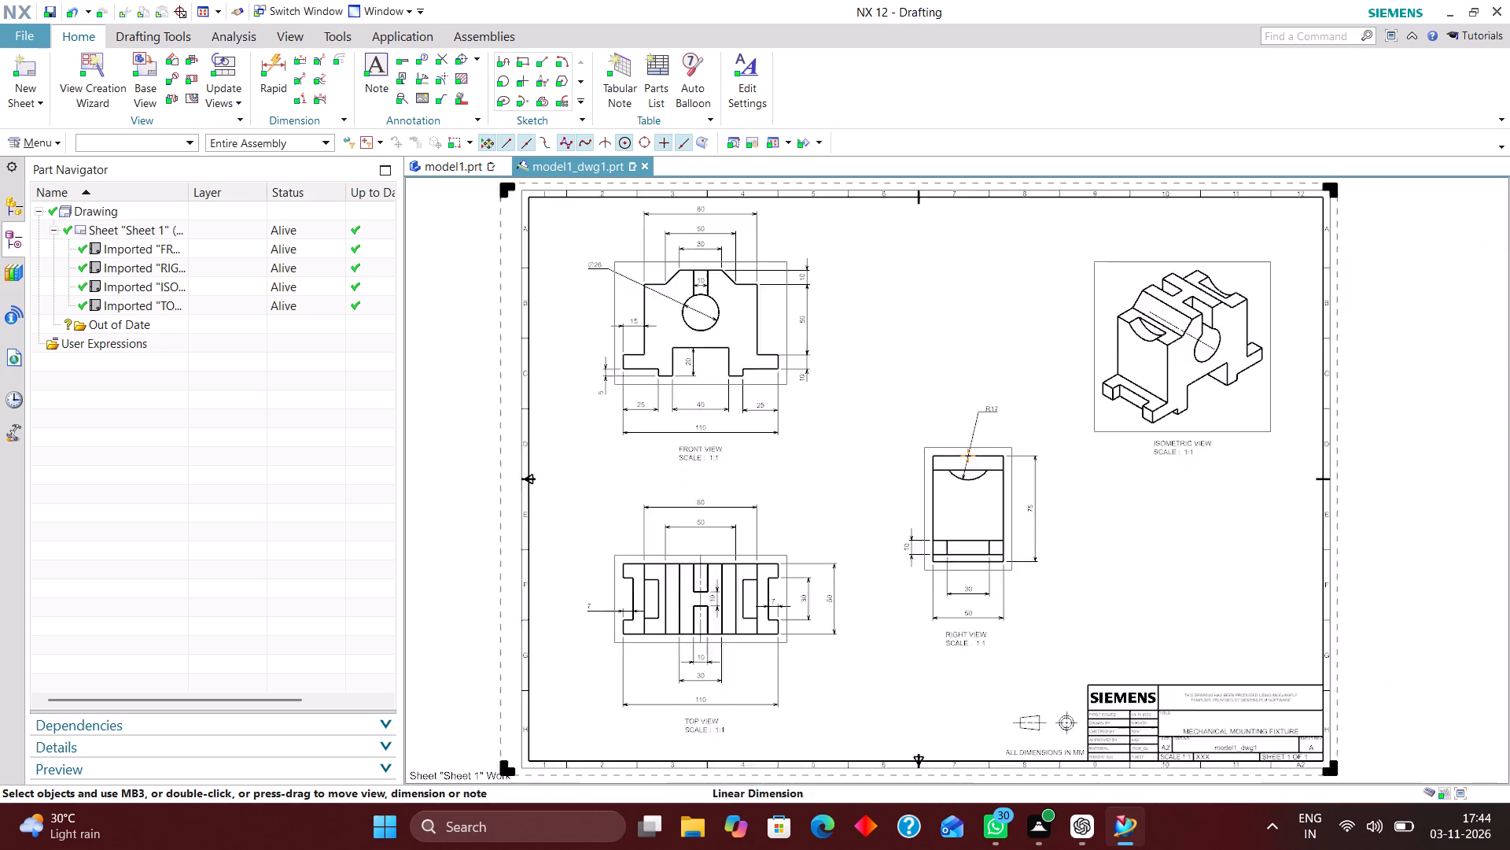
scroll(712, 436, down, 1)
scroll(718, 451, up, 2)
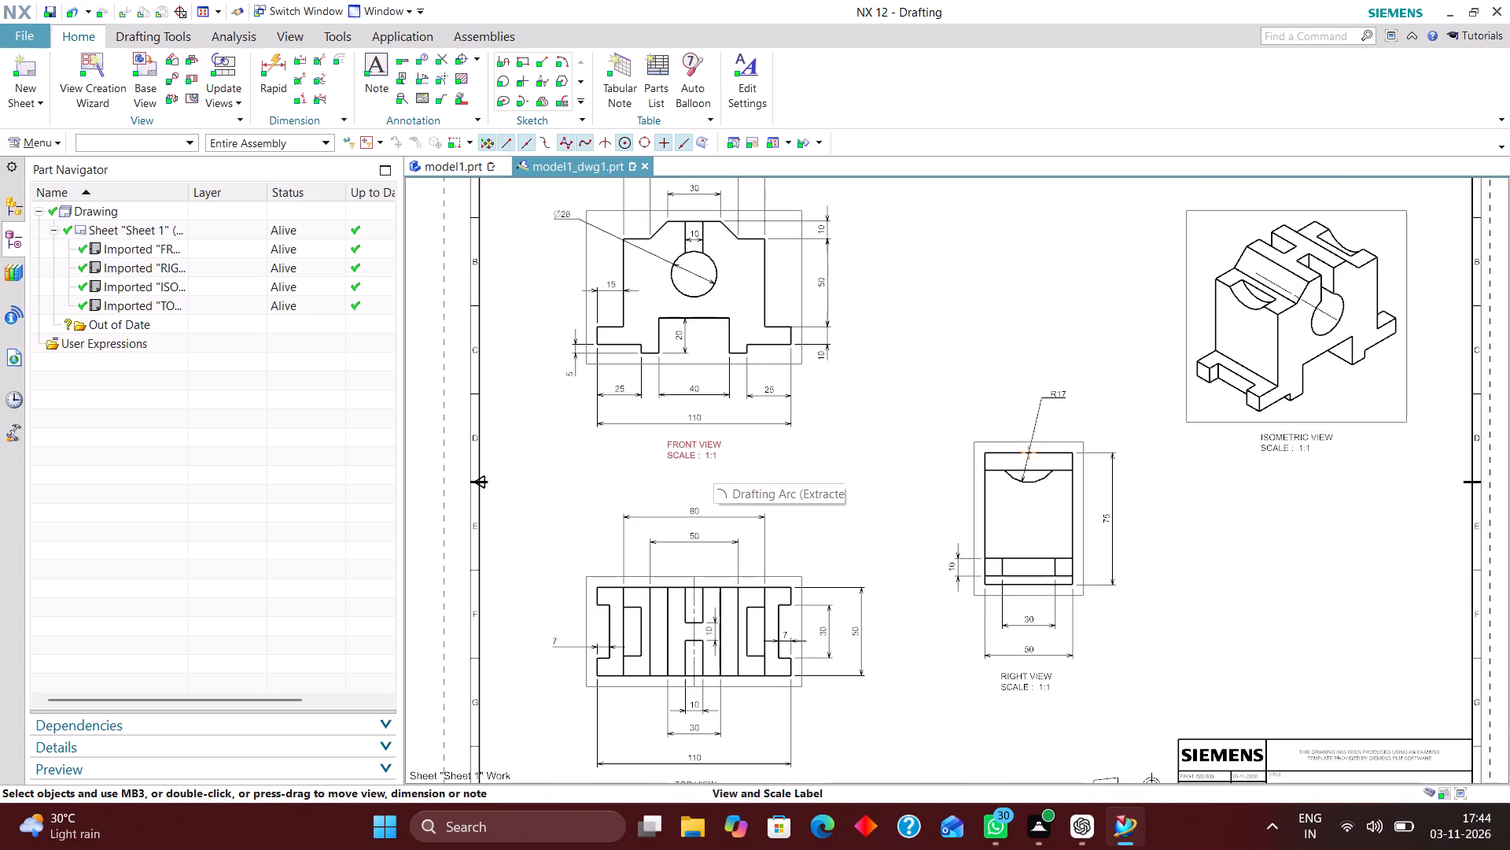
Set the arrows of the 10 mm slot-width dimension above the front view's hole to point in from outside the extension lines.
scroll(713, 445, down, 1)
scroll(703, 281, up, 5)
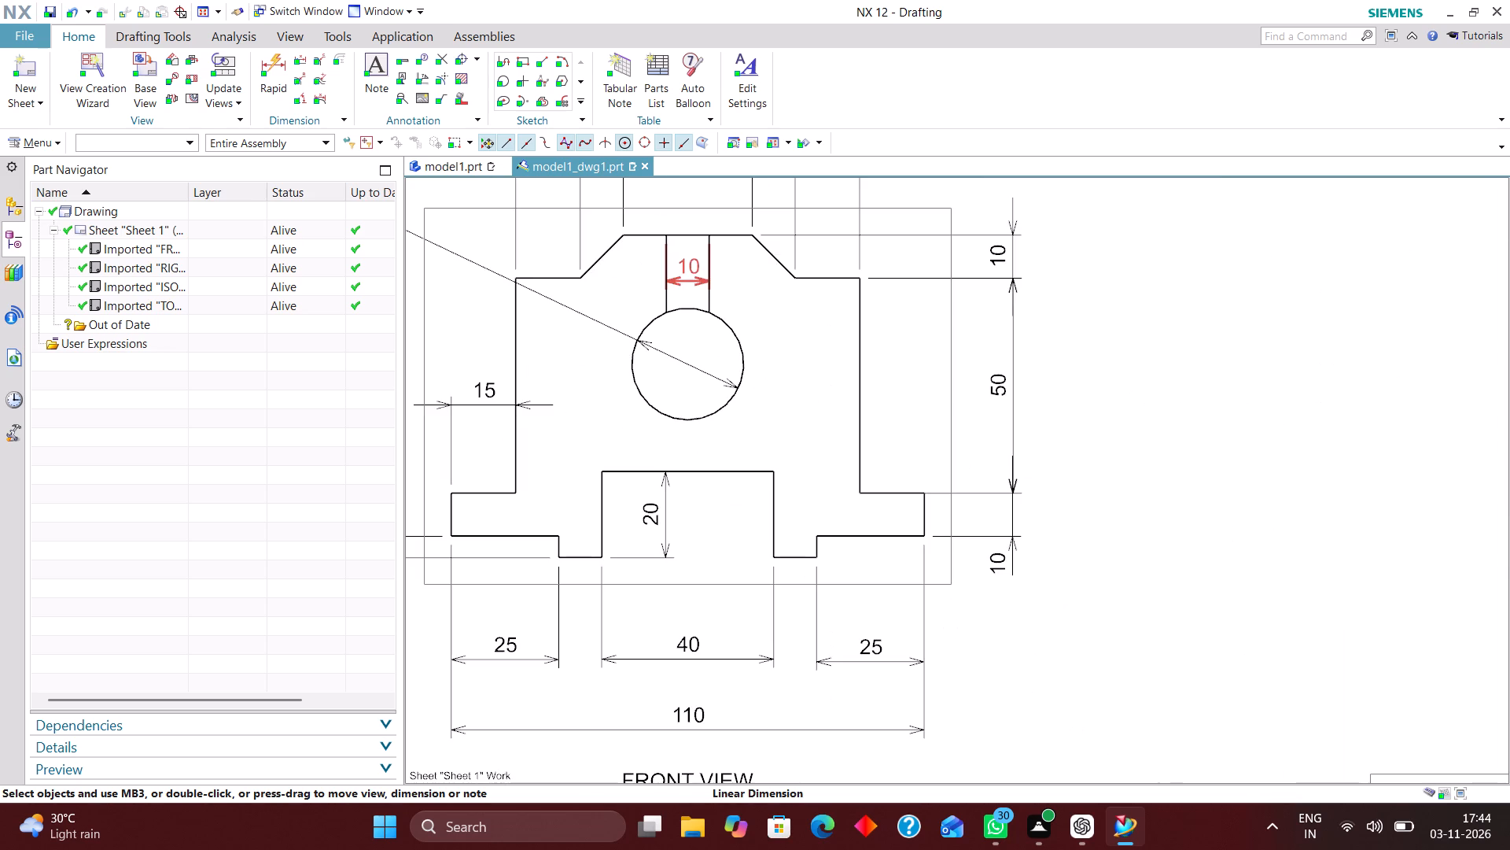
scroll(691, 275, up, 4)
double_click(687, 287)
click(735, 286)
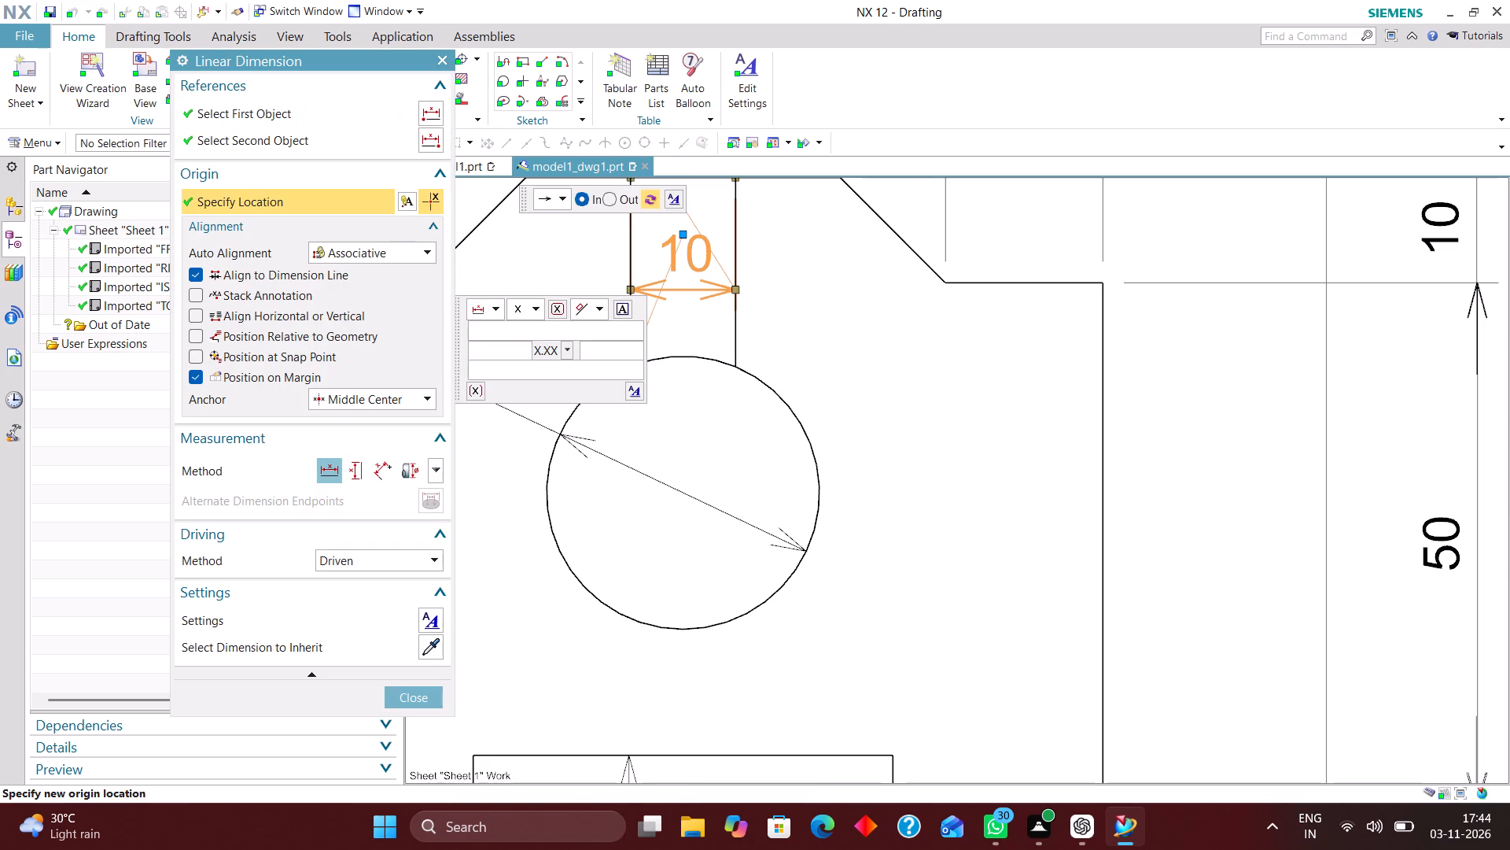
click(615, 197)
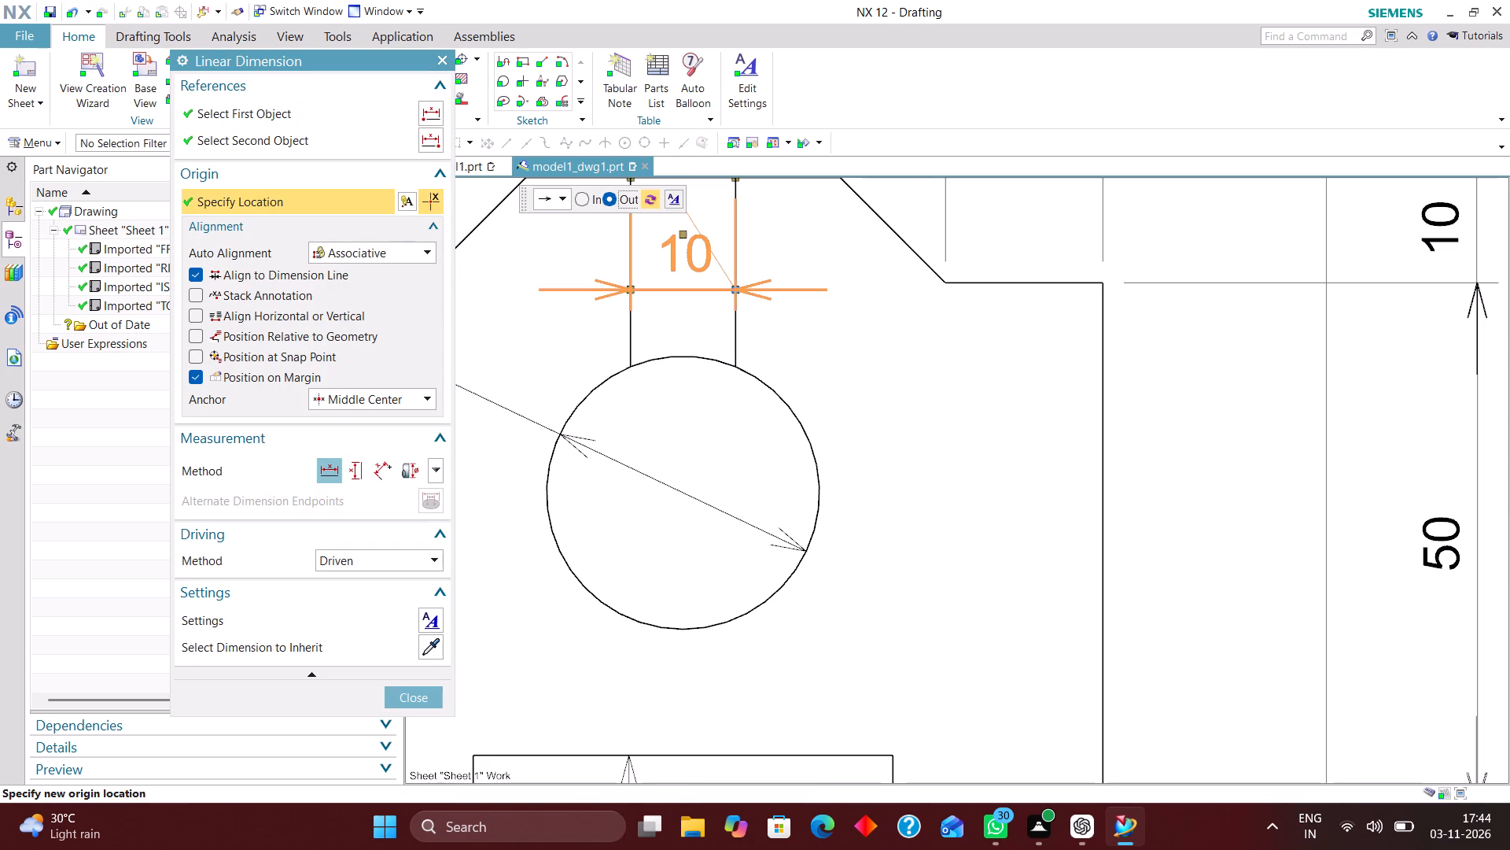
click(432, 691)
Review the dimensions and view labels of the front, top and right views across the sheet.
scroll(718, 333, down, 4)
scroll(680, 401, down, 2)
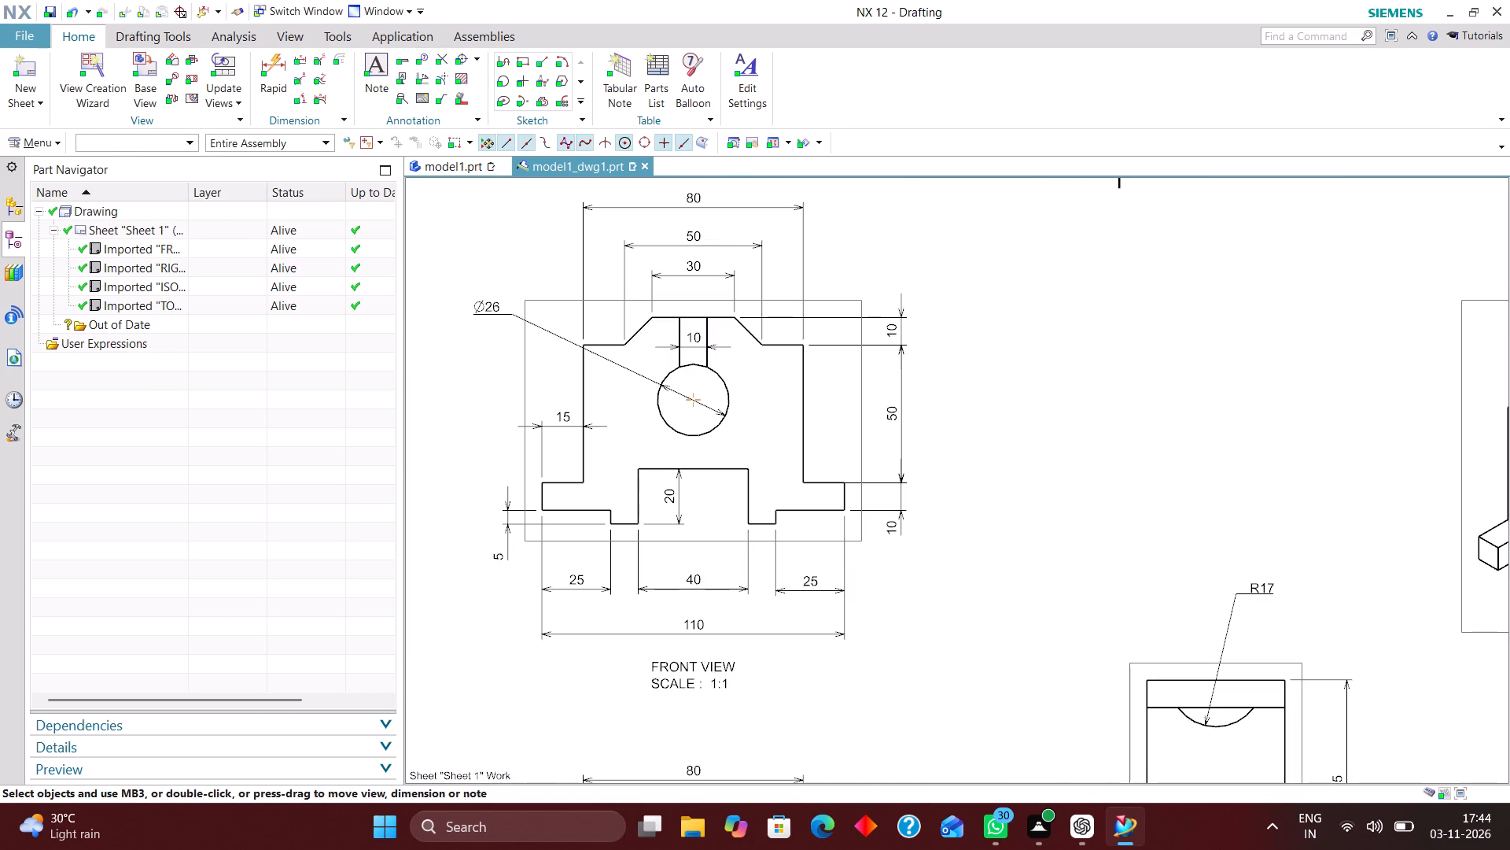
scroll(706, 637, up, 3)
scroll(683, 469, down, 4)
scroll(691, 609, up, 4)
scroll(699, 484, down, 3)
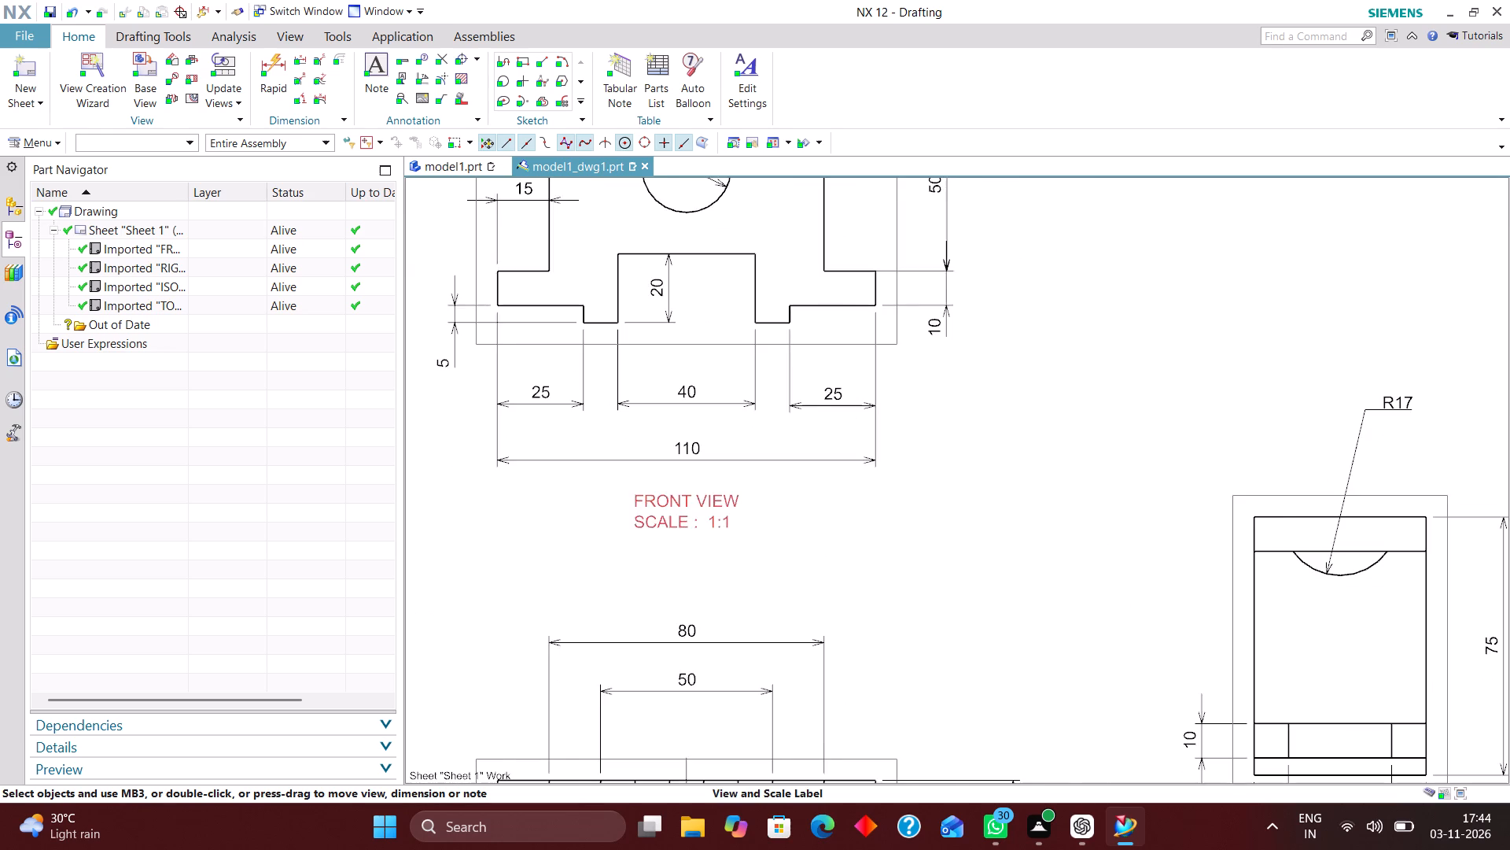
scroll(686, 409, down, 2)
scroll(687, 632, down, 2)
scroll(680, 604, up, 2)
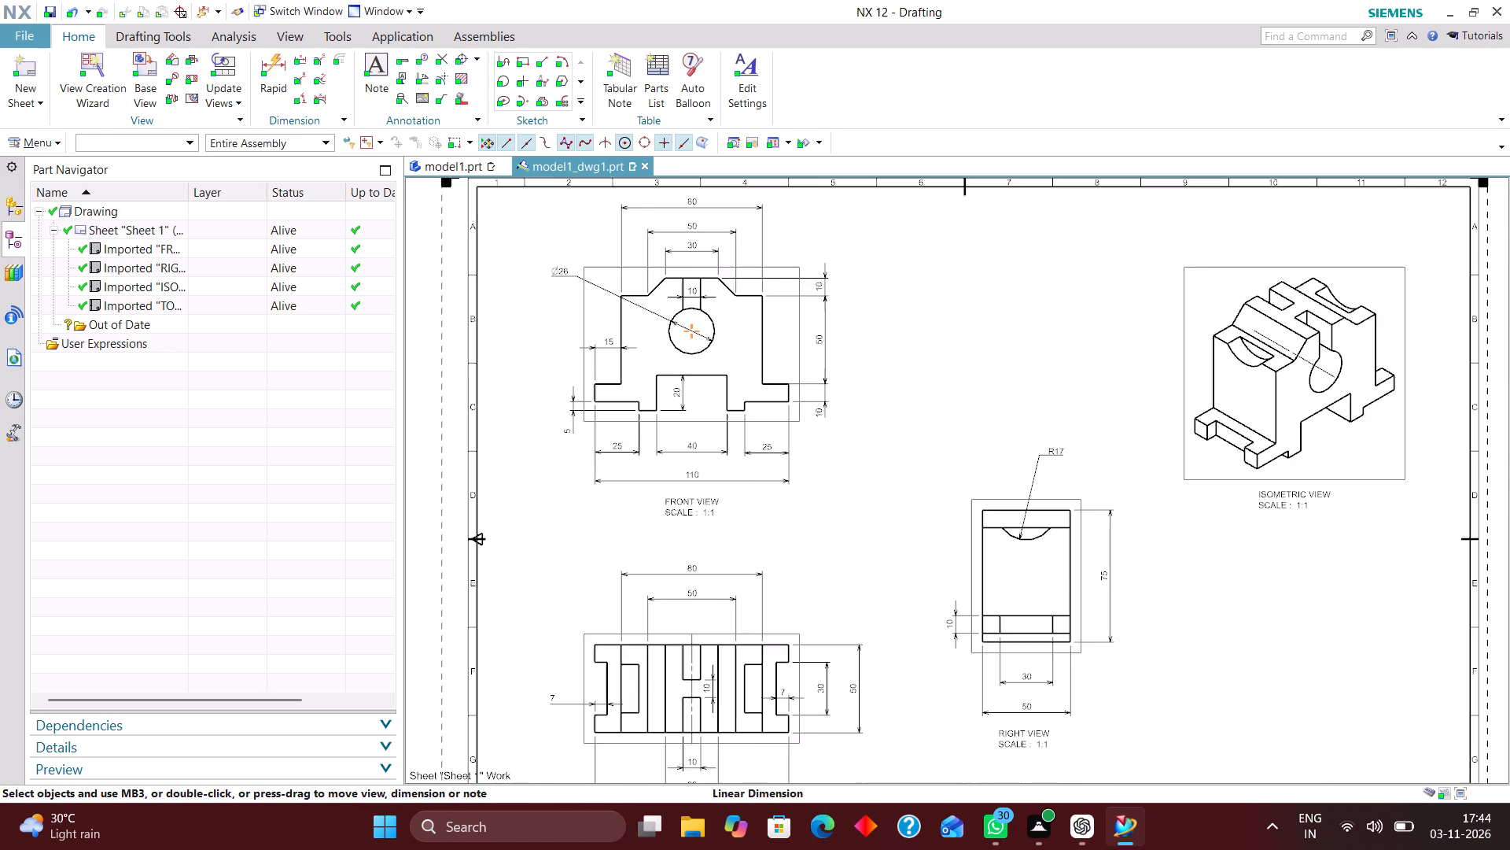
scroll(682, 591, up, 1)
scroll(687, 442, down, 3)
scroll(716, 666, up, 4)
scroll(653, 597, down, 3)
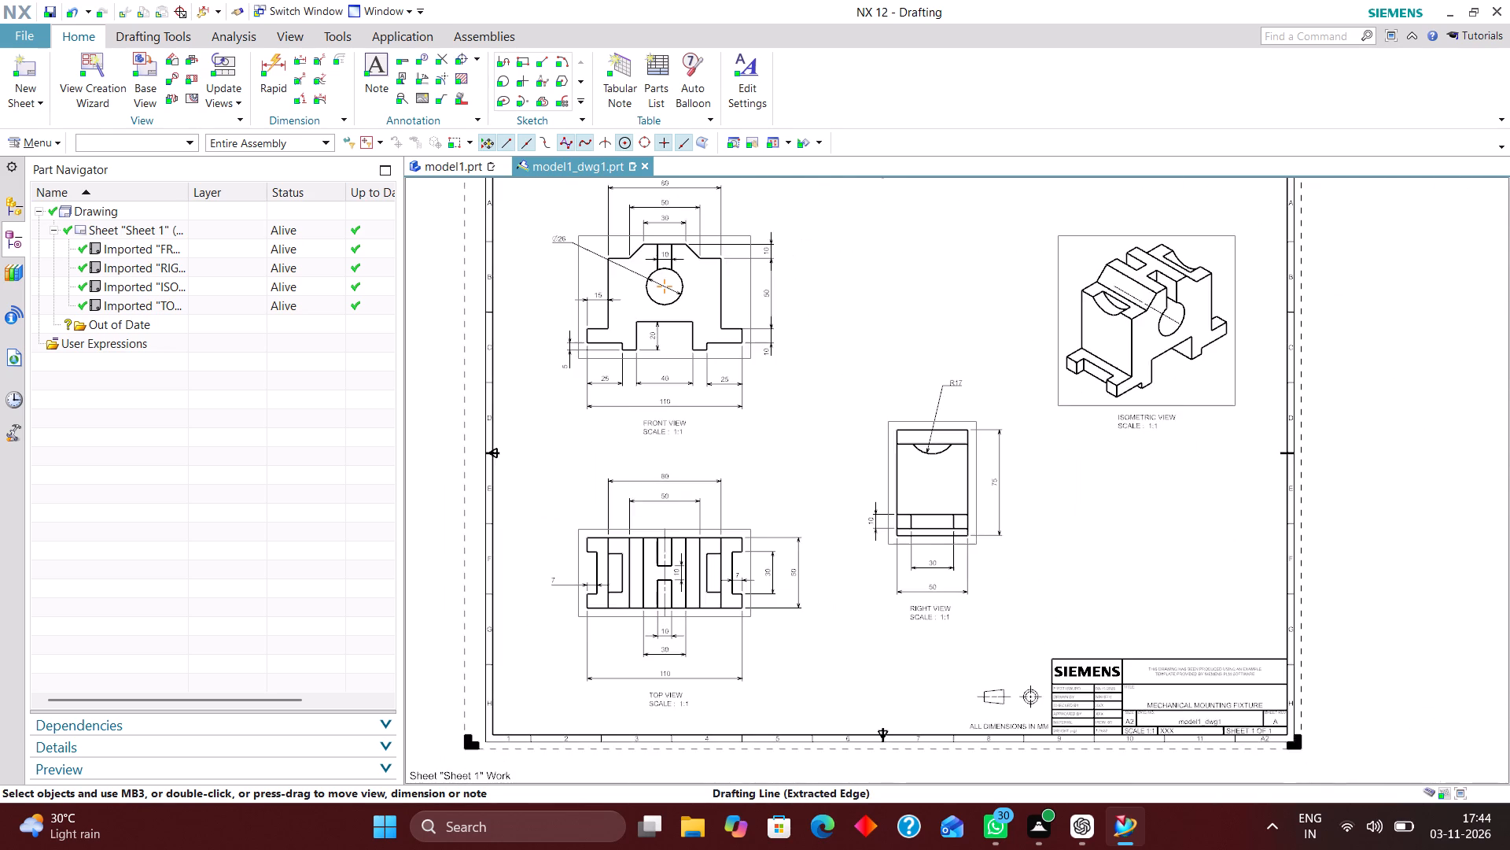
scroll(836, 393, up, 2)
scroll(776, 444, down, 2)
scroll(806, 442, up, 2)
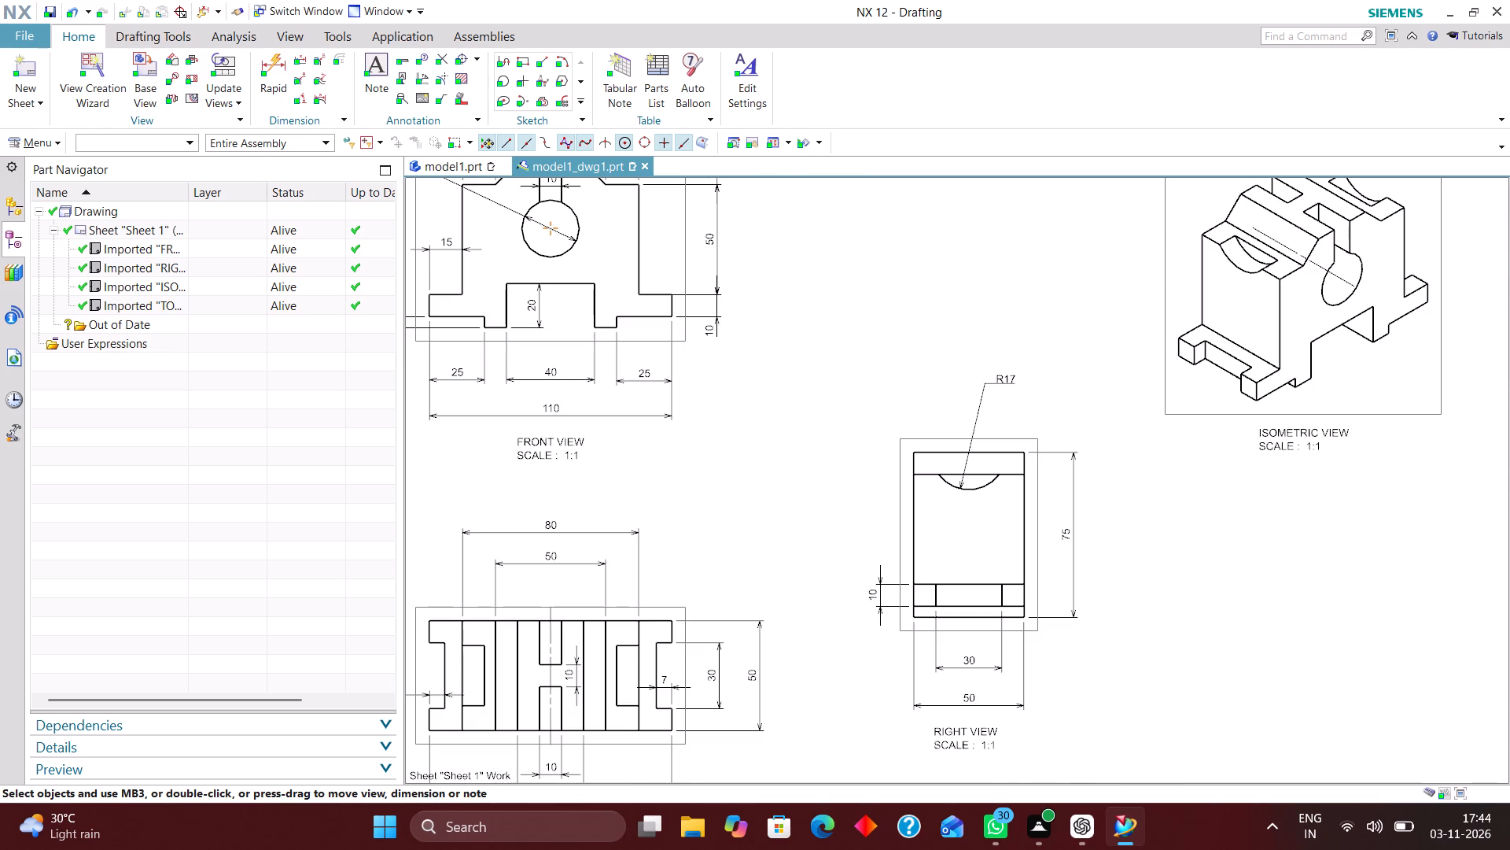
right_drag(841, 360, 767, 460)
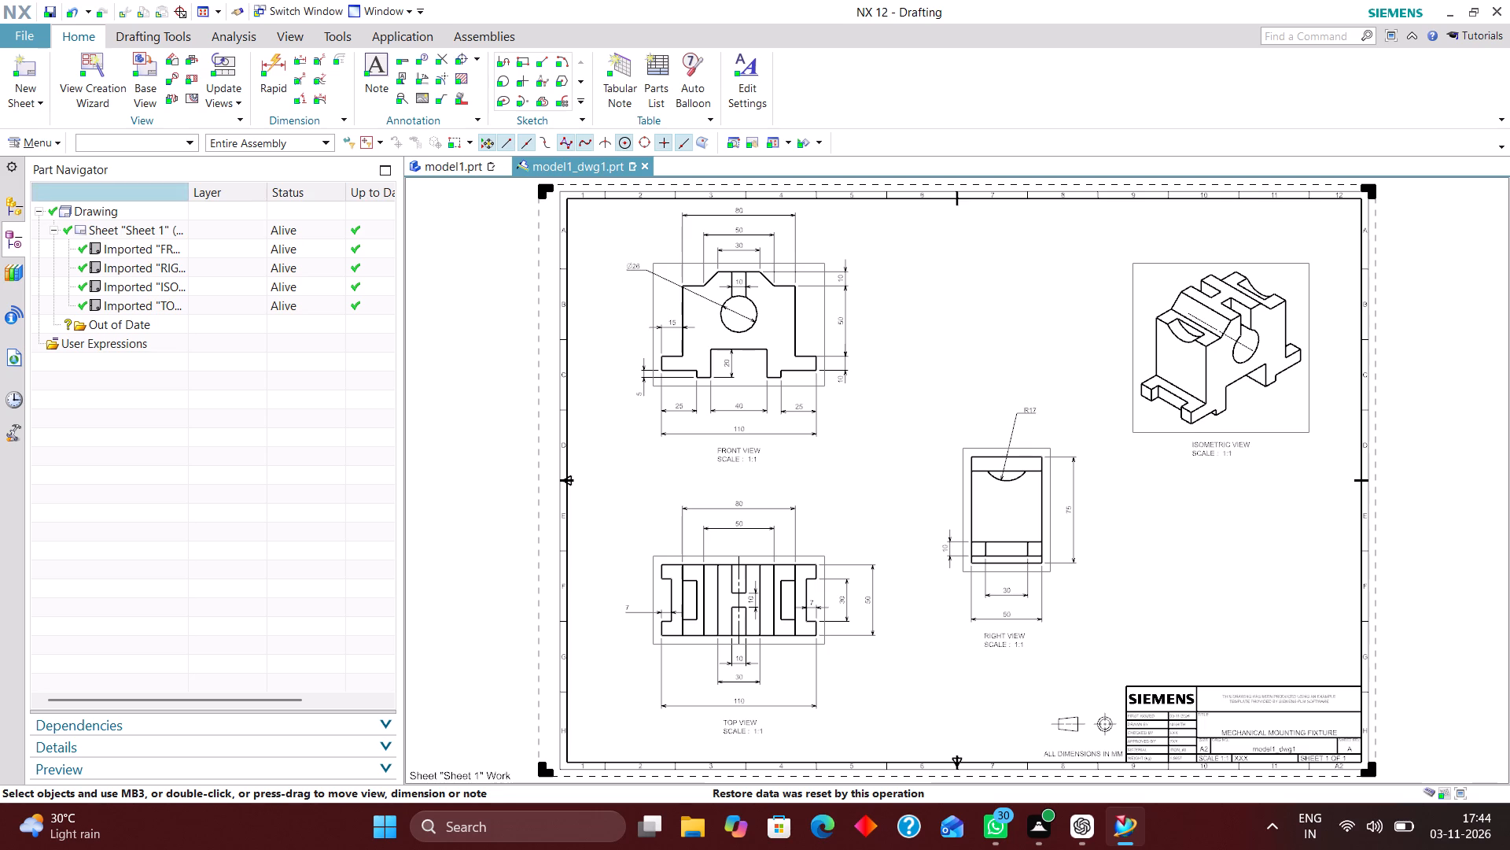
Turn off the display of view borders in the view workflow settings of the drafting preferences.
click(54, 141)
click(84, 332)
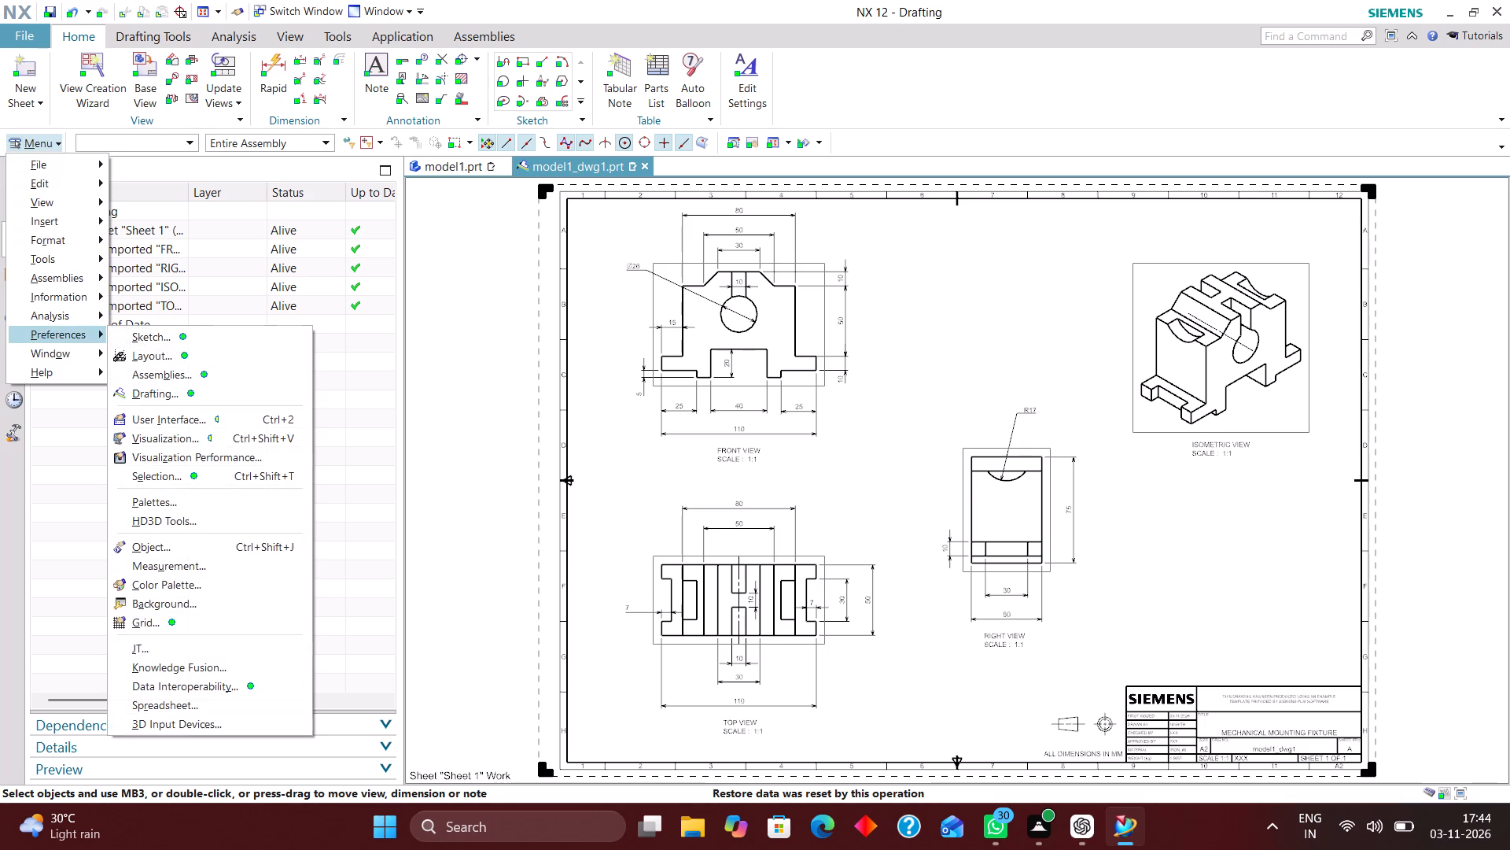
click(212, 390)
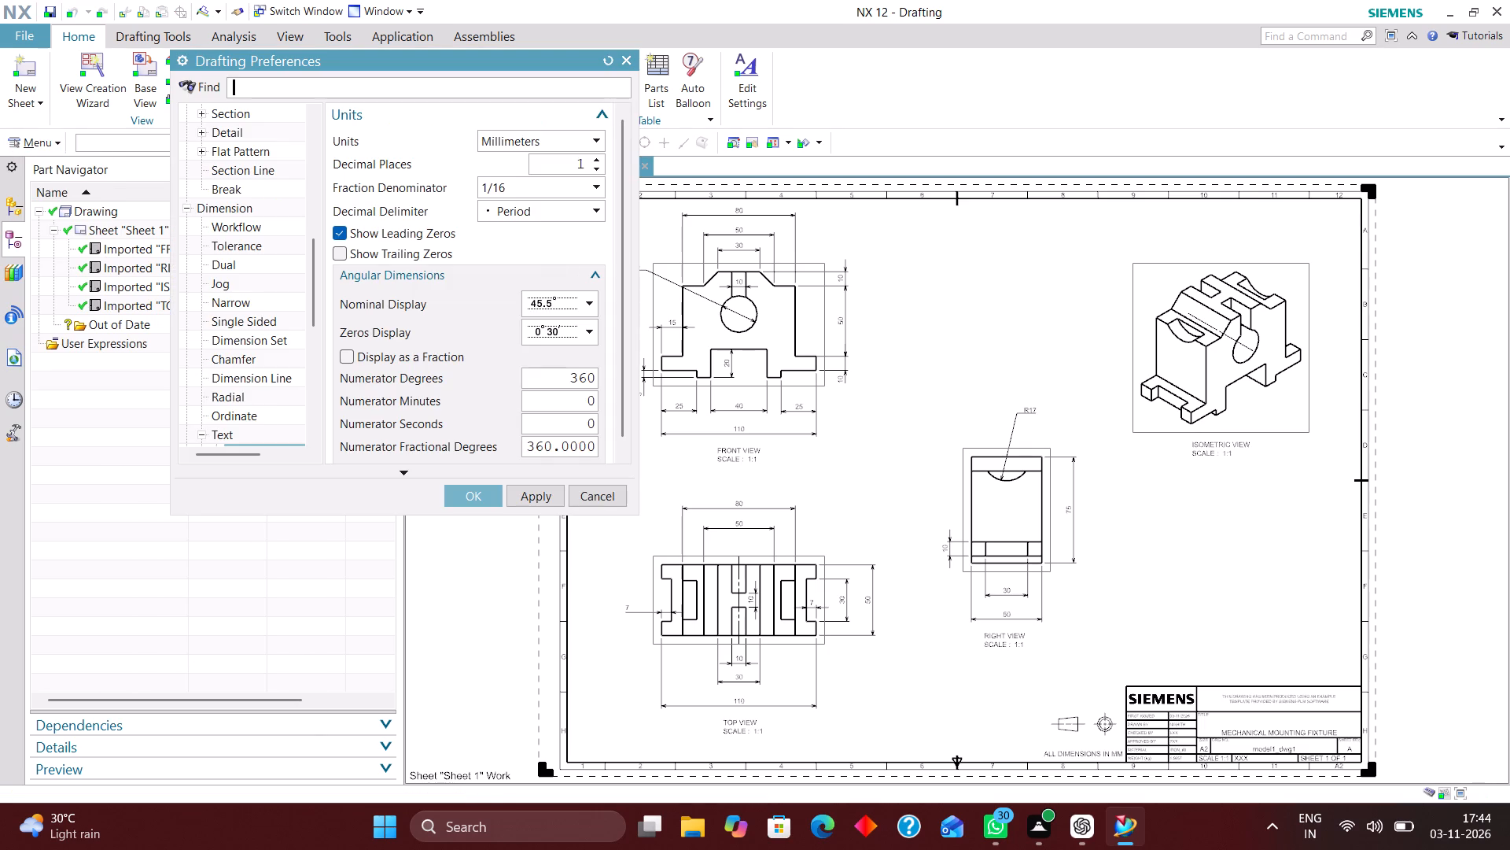
scroll(246, 369, down, 5)
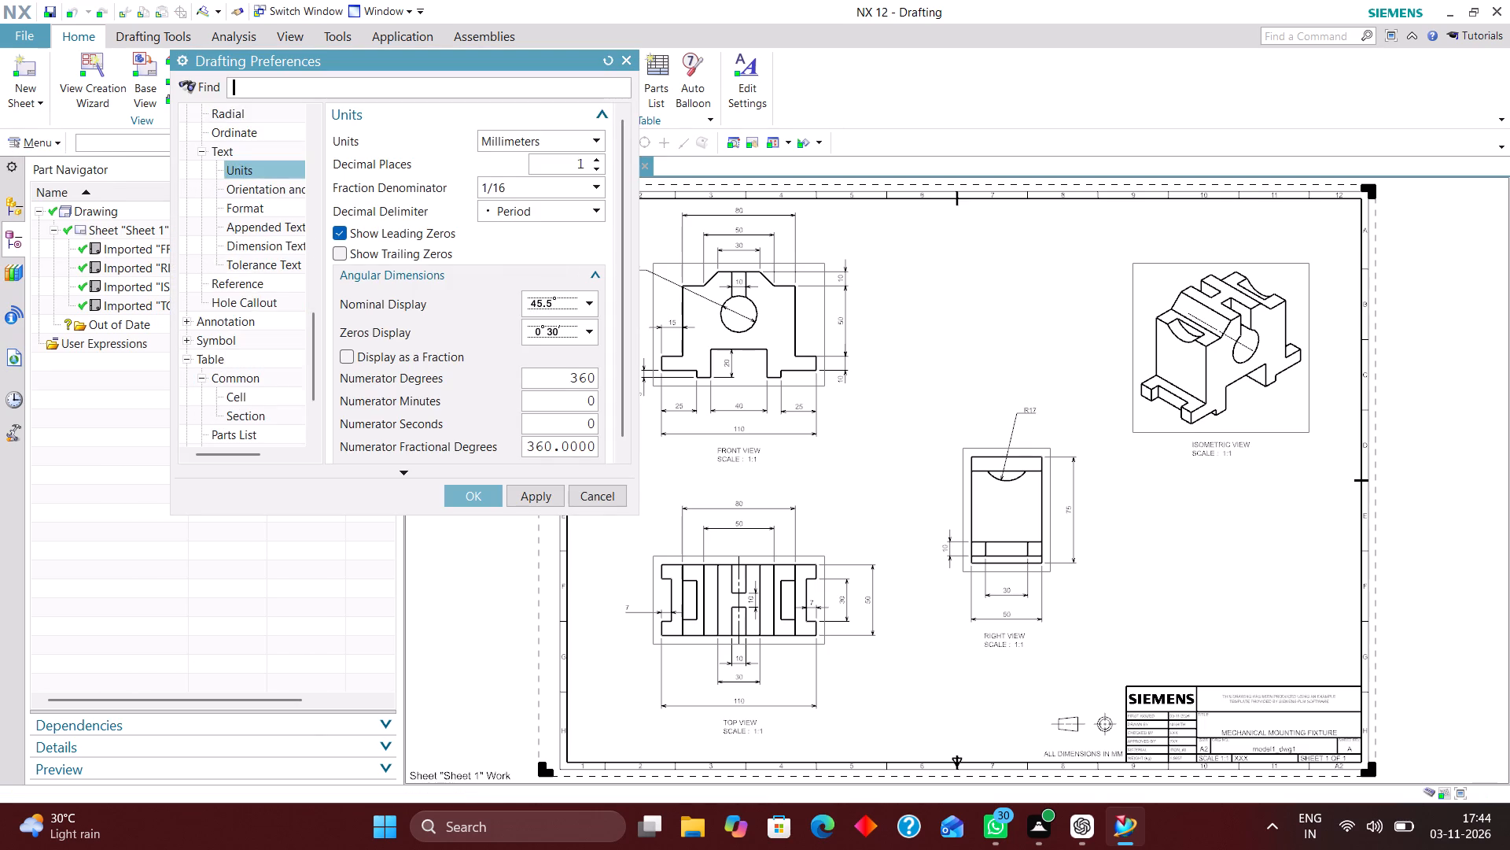
scroll(245, 352, down, 7)
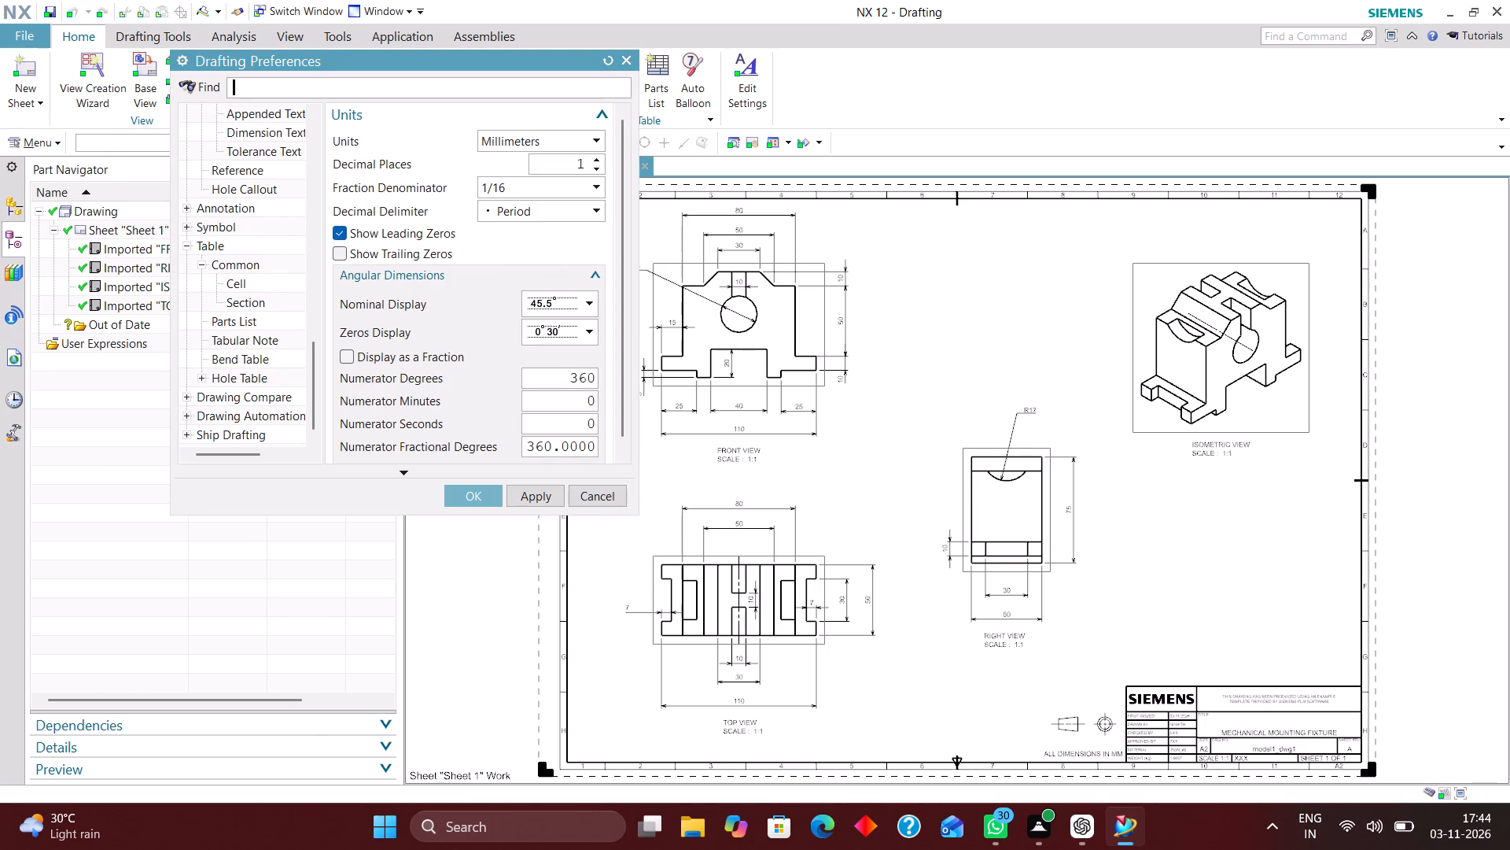
scroll(242, 402, up, 4)
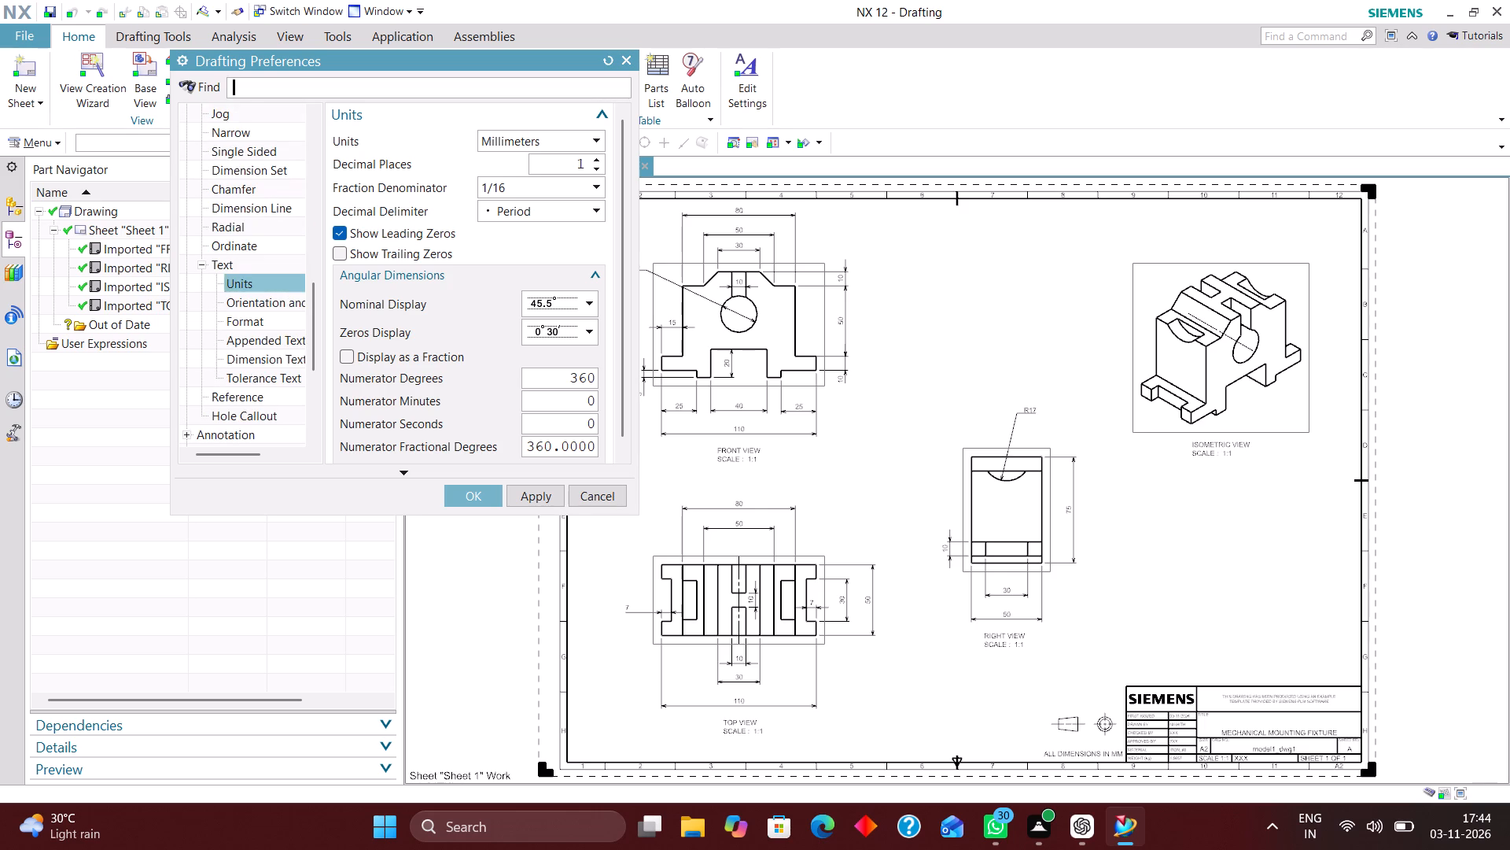
scroll(242, 401, up, 5)
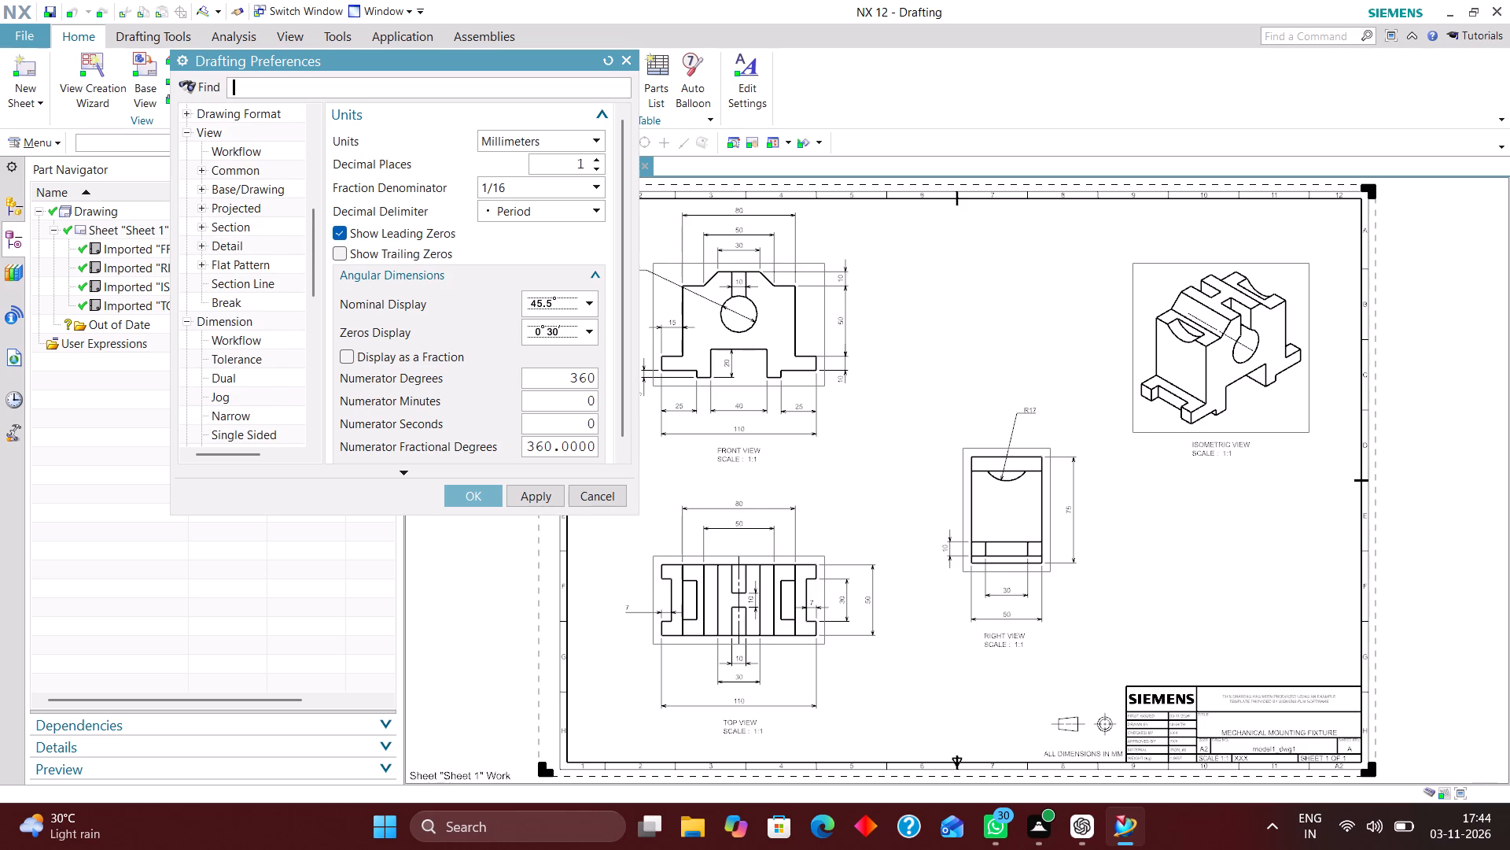
scroll(246, 394, up, 3)
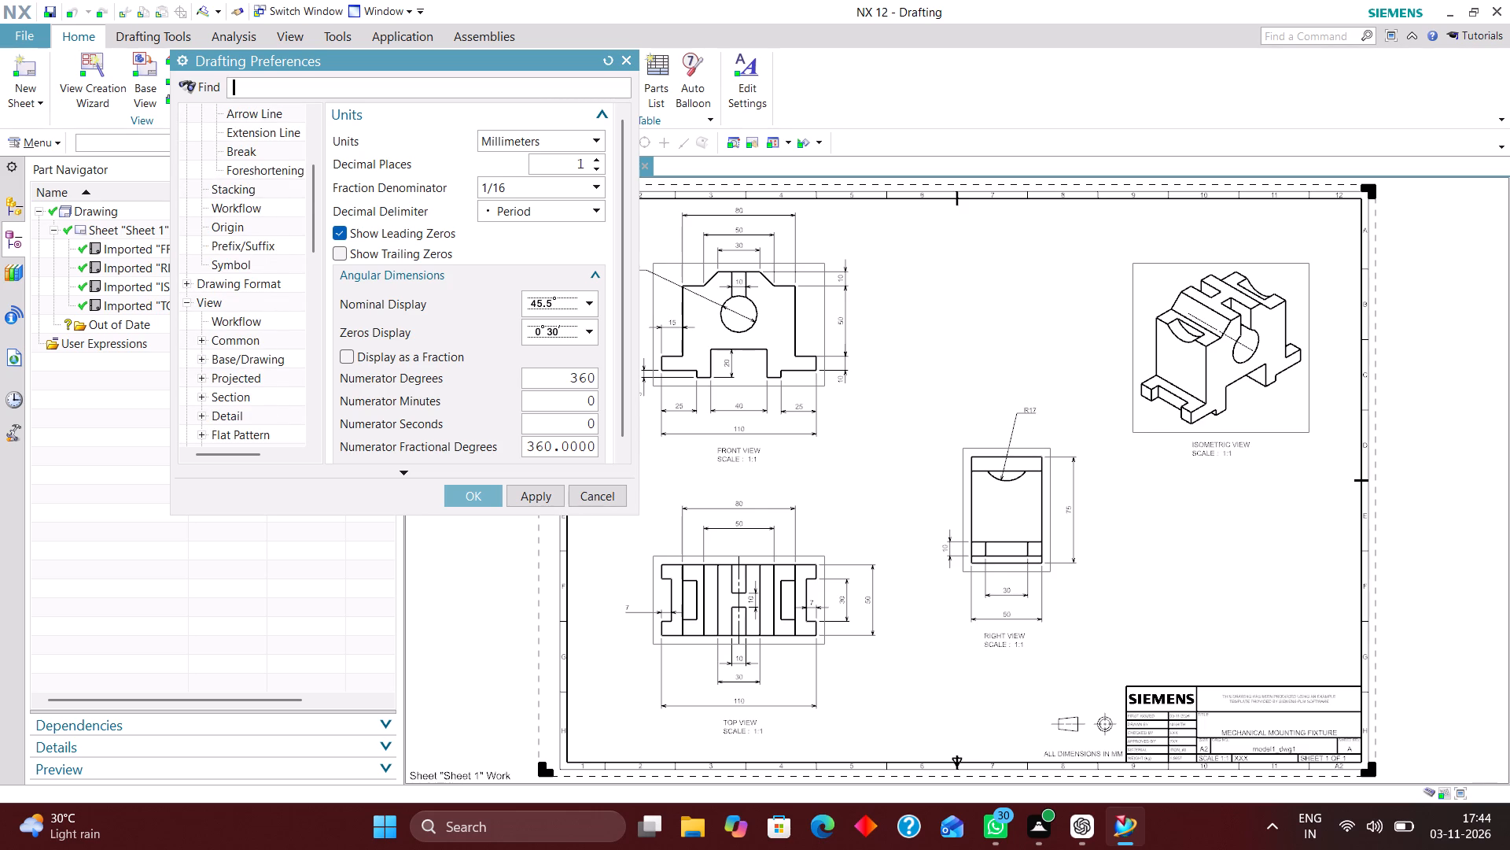
scroll(252, 394, up, 1)
click(262, 379)
click(341, 136)
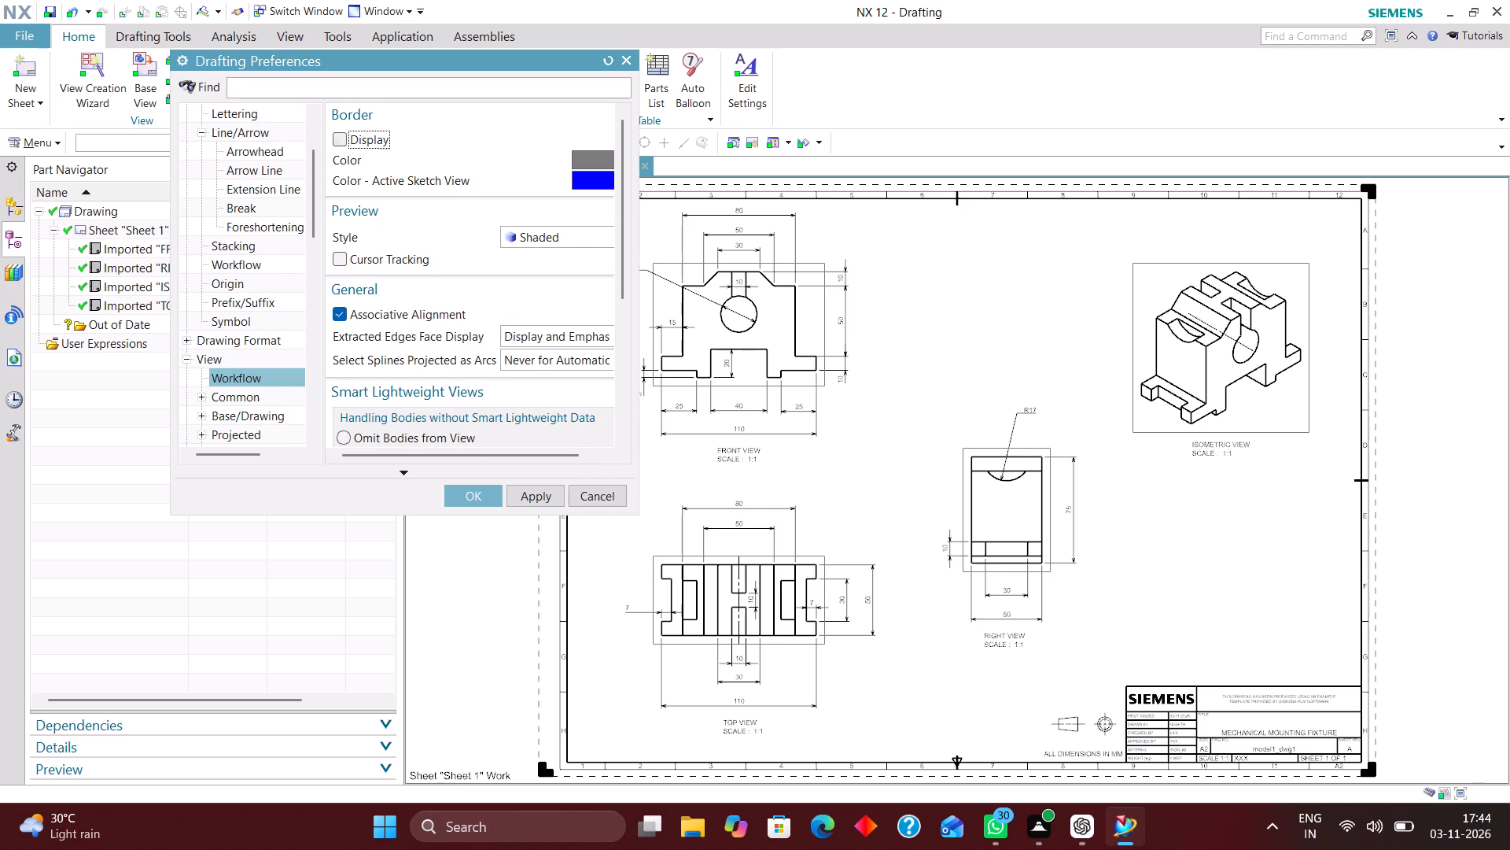
click(472, 493)
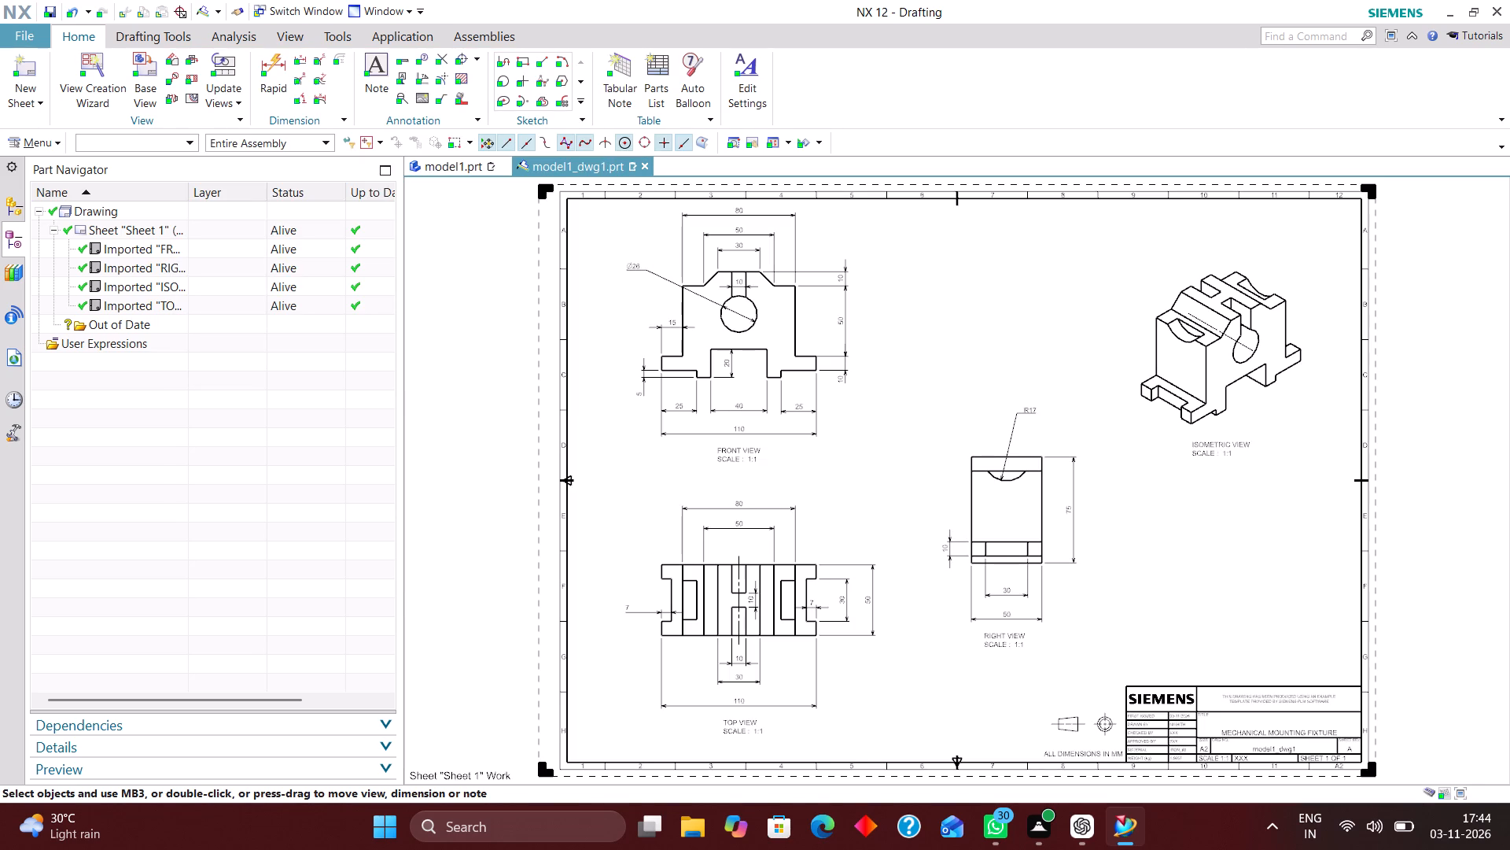
Move the right view slightly up the sheet and closer to the isometric view.
drag(1047, 450, 1062, 435)
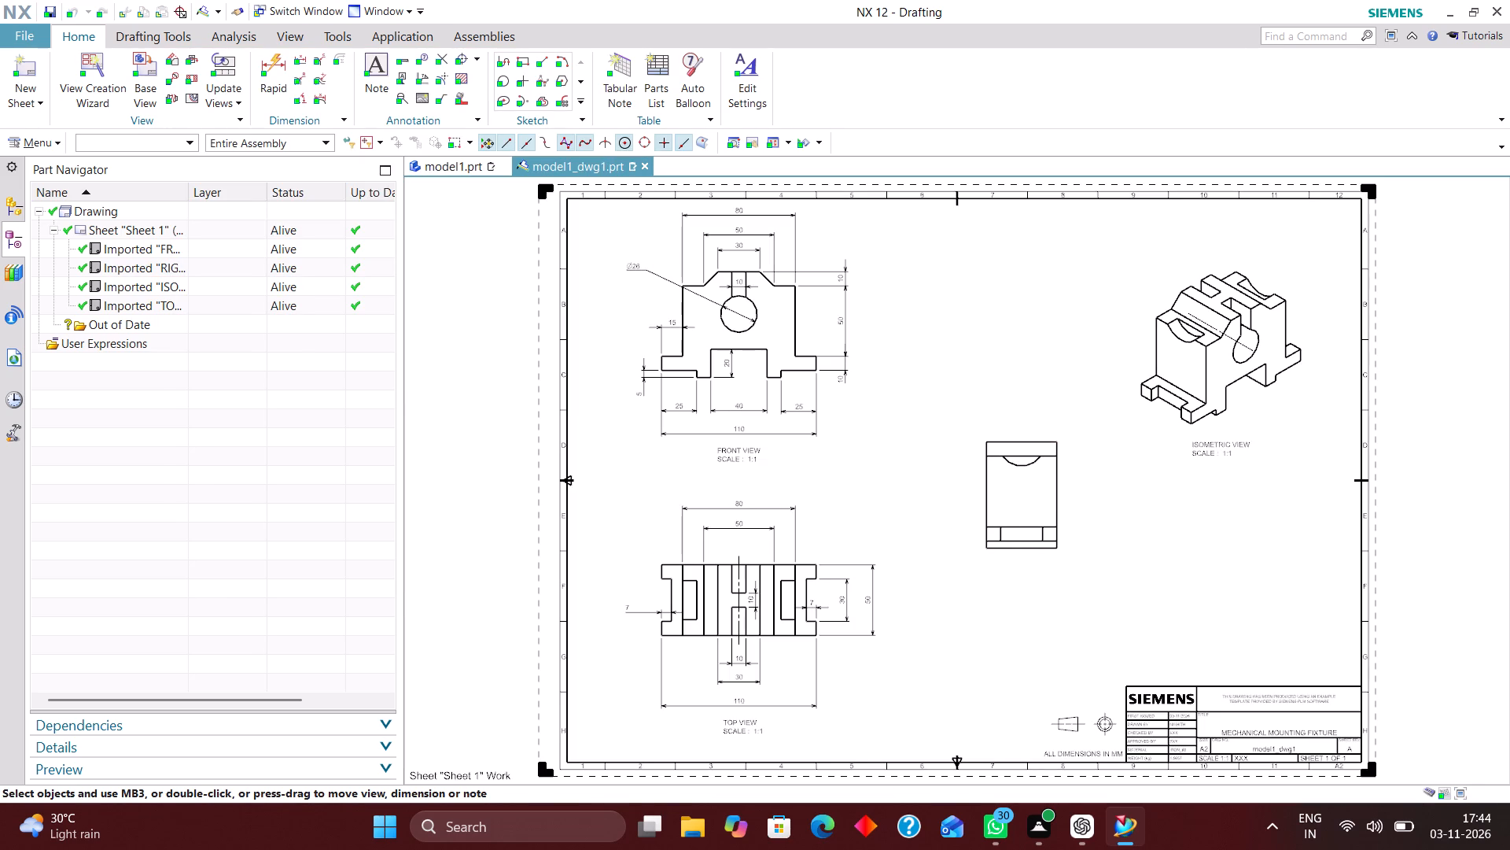
drag(1062, 435, 1062, 429)
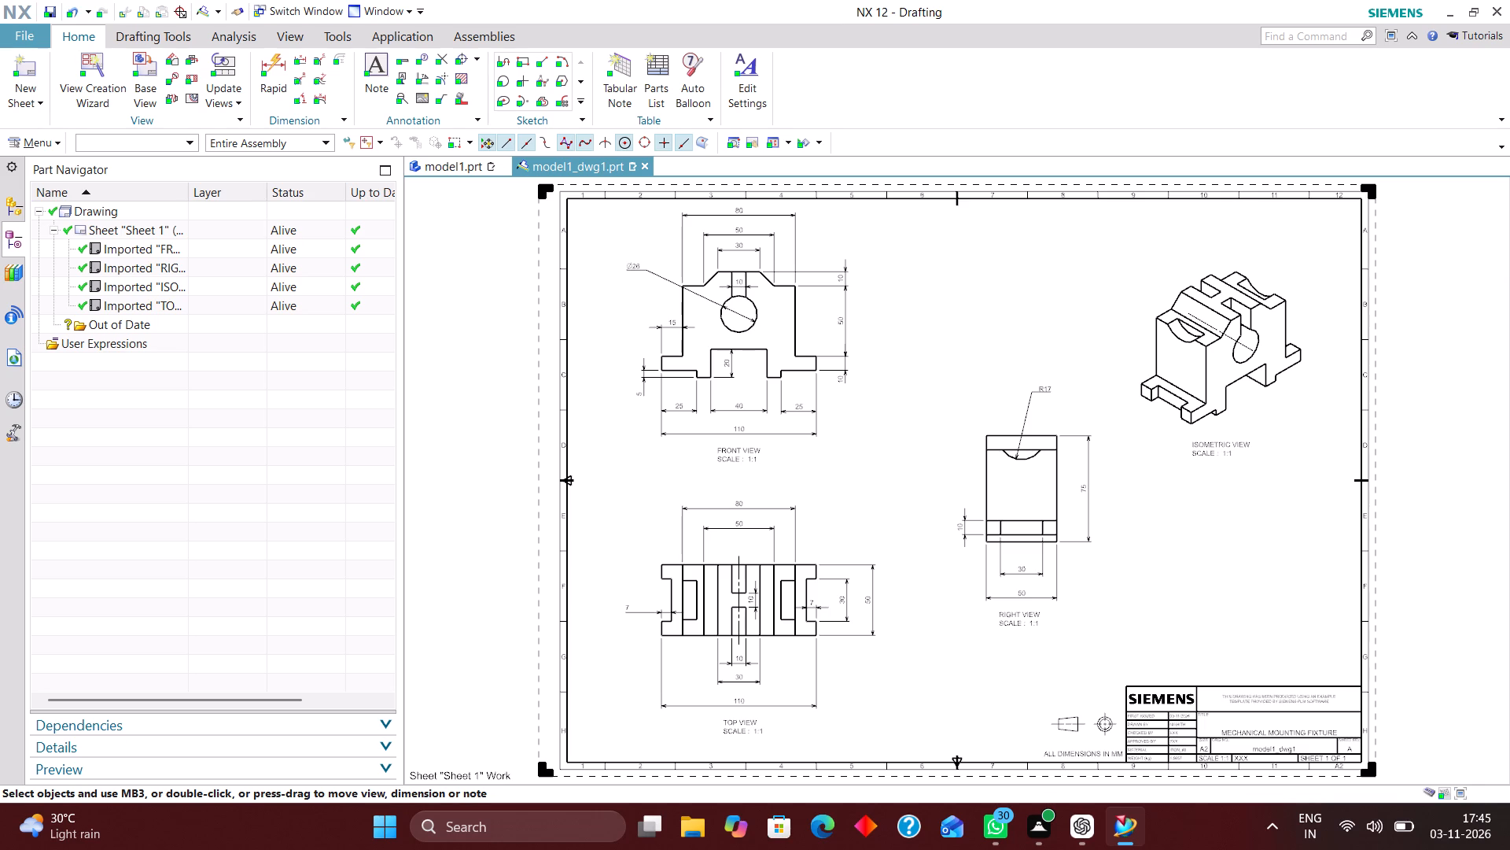
Examine the title block entries, projection symbol and units note, and the overall layout of the sheet.
right_drag(1198, 549, 1011, 659)
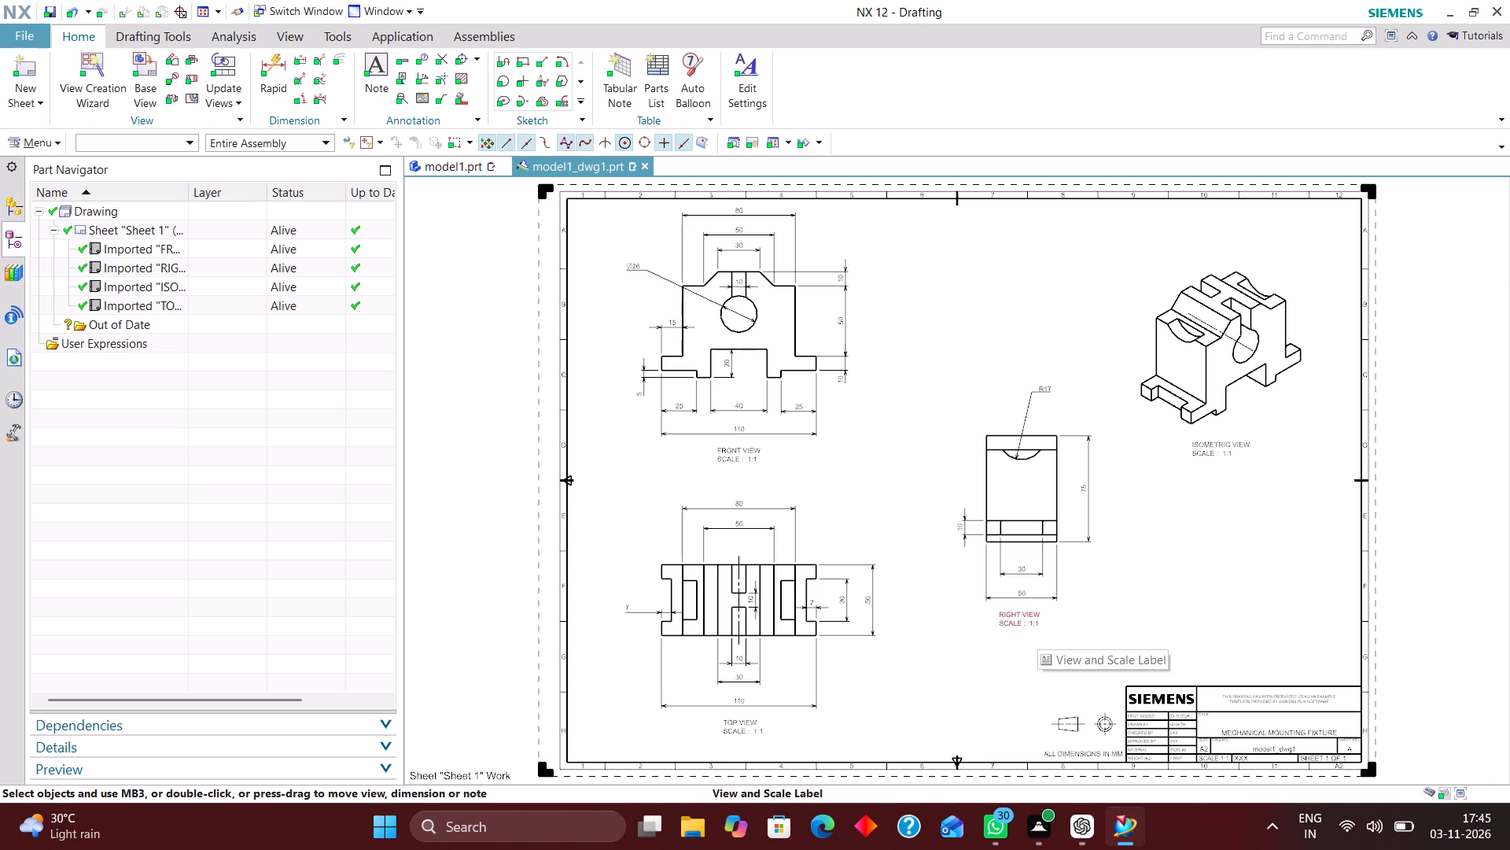
scroll(941, 624, down, 1)
scroll(962, 630, up, 3)
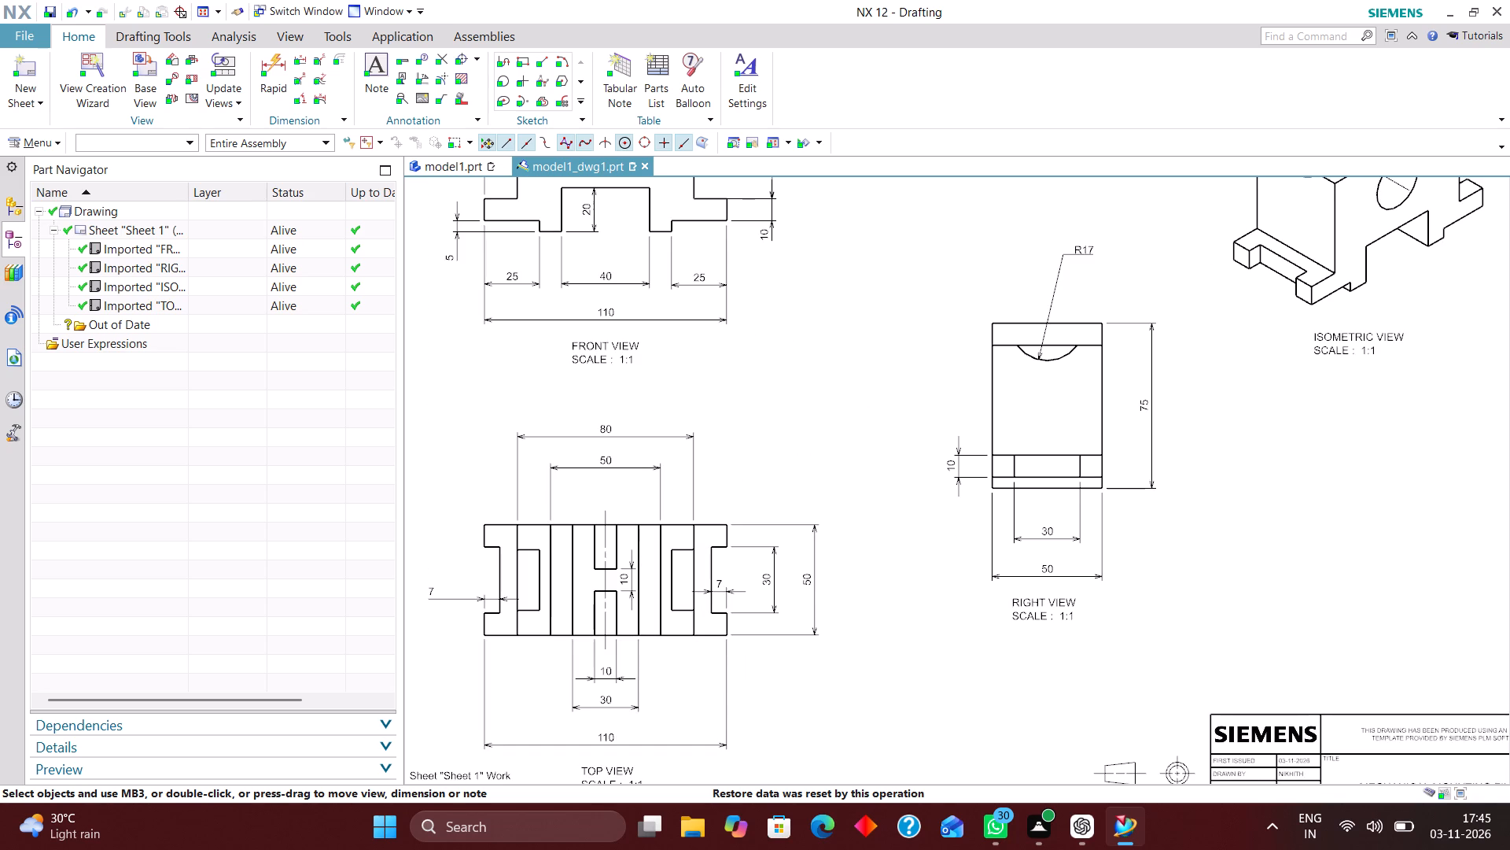
right_drag(1260, 510, 1038, 745)
scroll(1114, 759, up, 4)
scroll(1067, 709, down, 1)
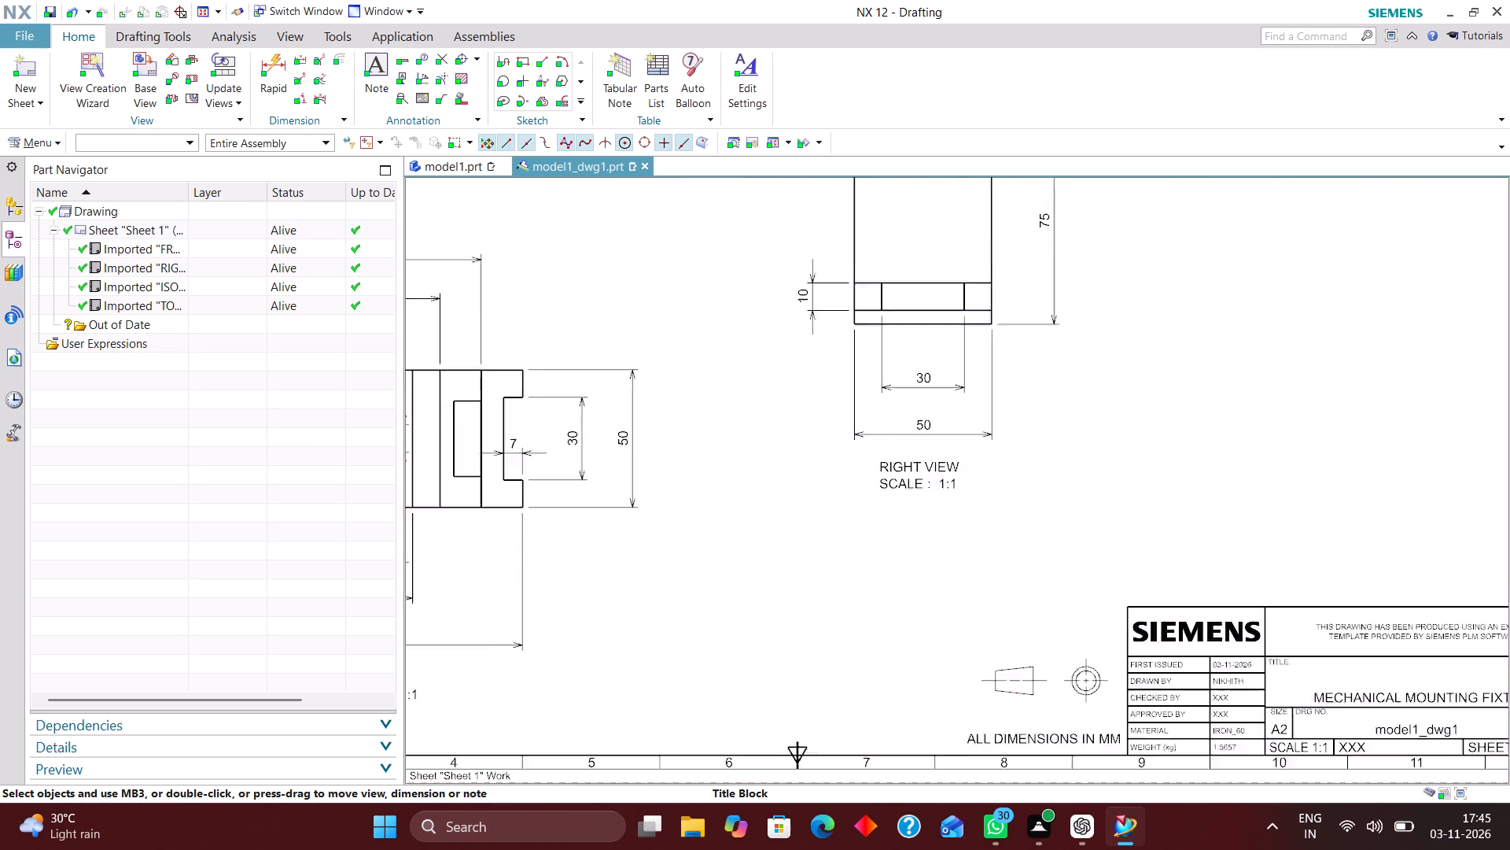
scroll(1067, 711, down, 2)
scroll(1131, 745, up, 5)
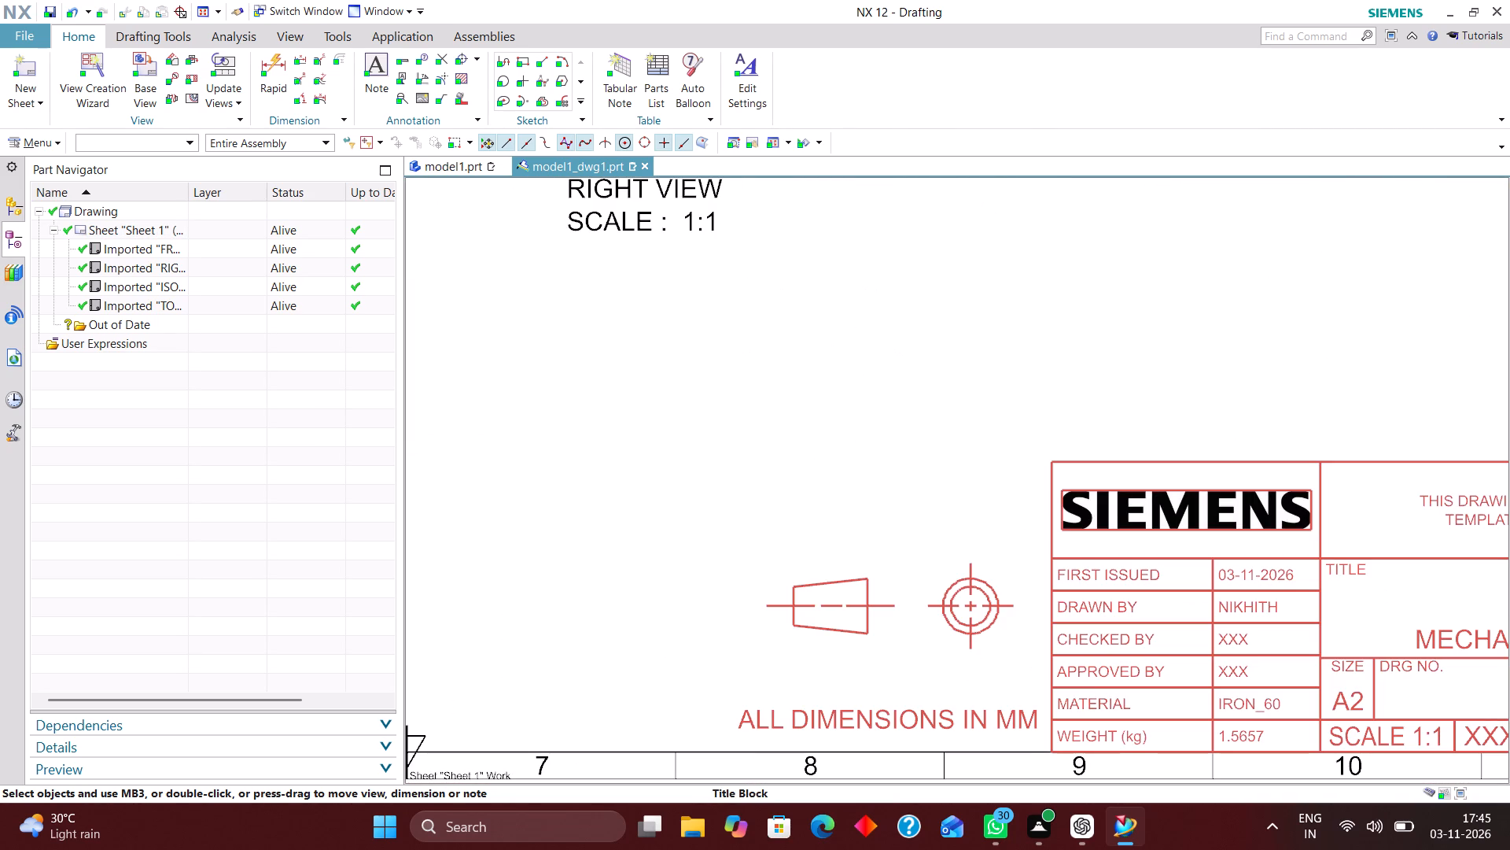
scroll(984, 638, down, 2)
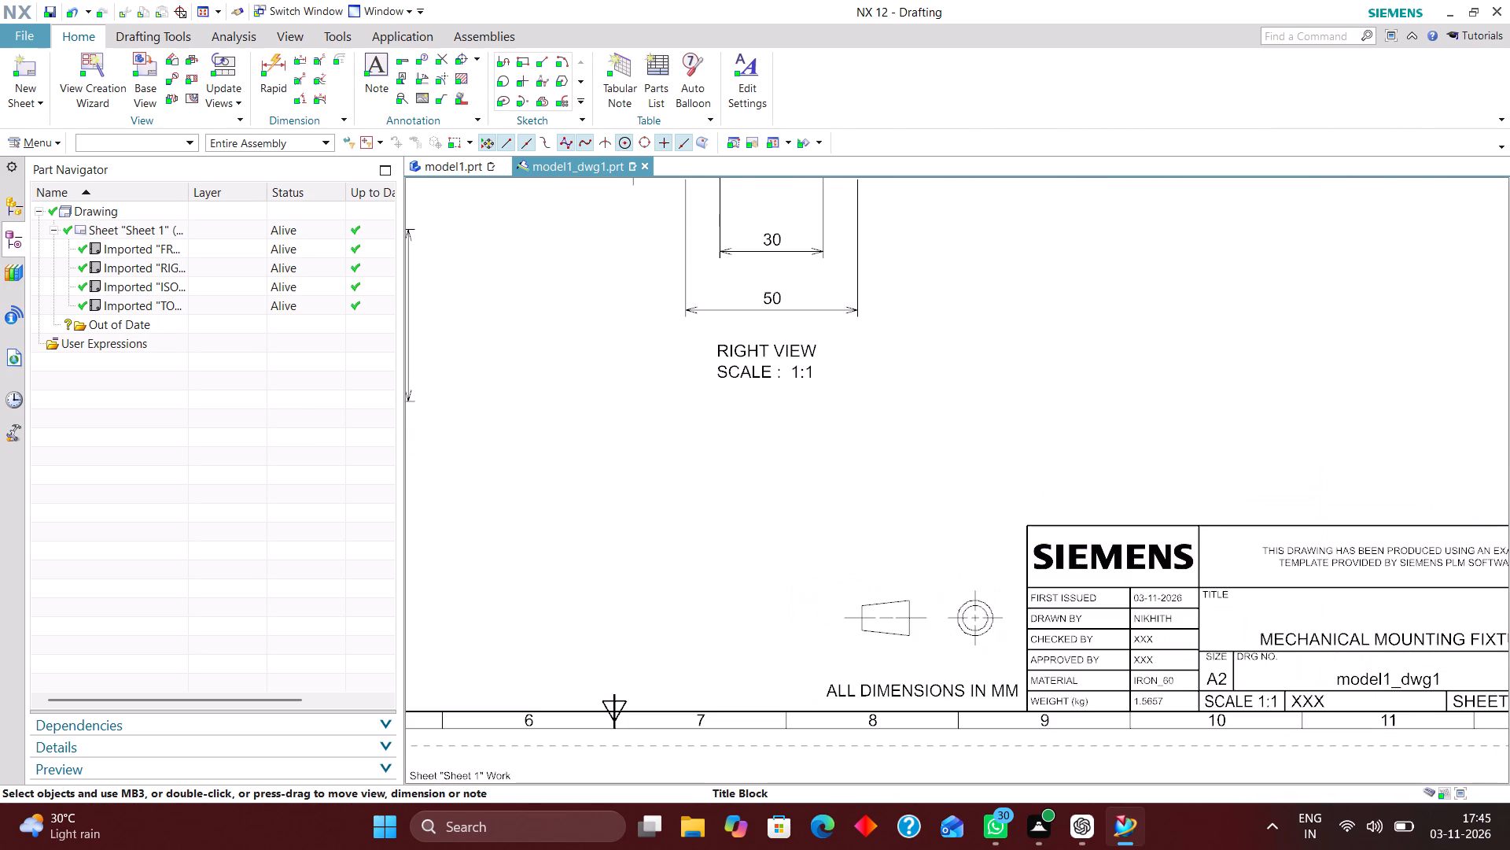
scroll(1166, 705, up, 4)
scroll(918, 648, down, 2)
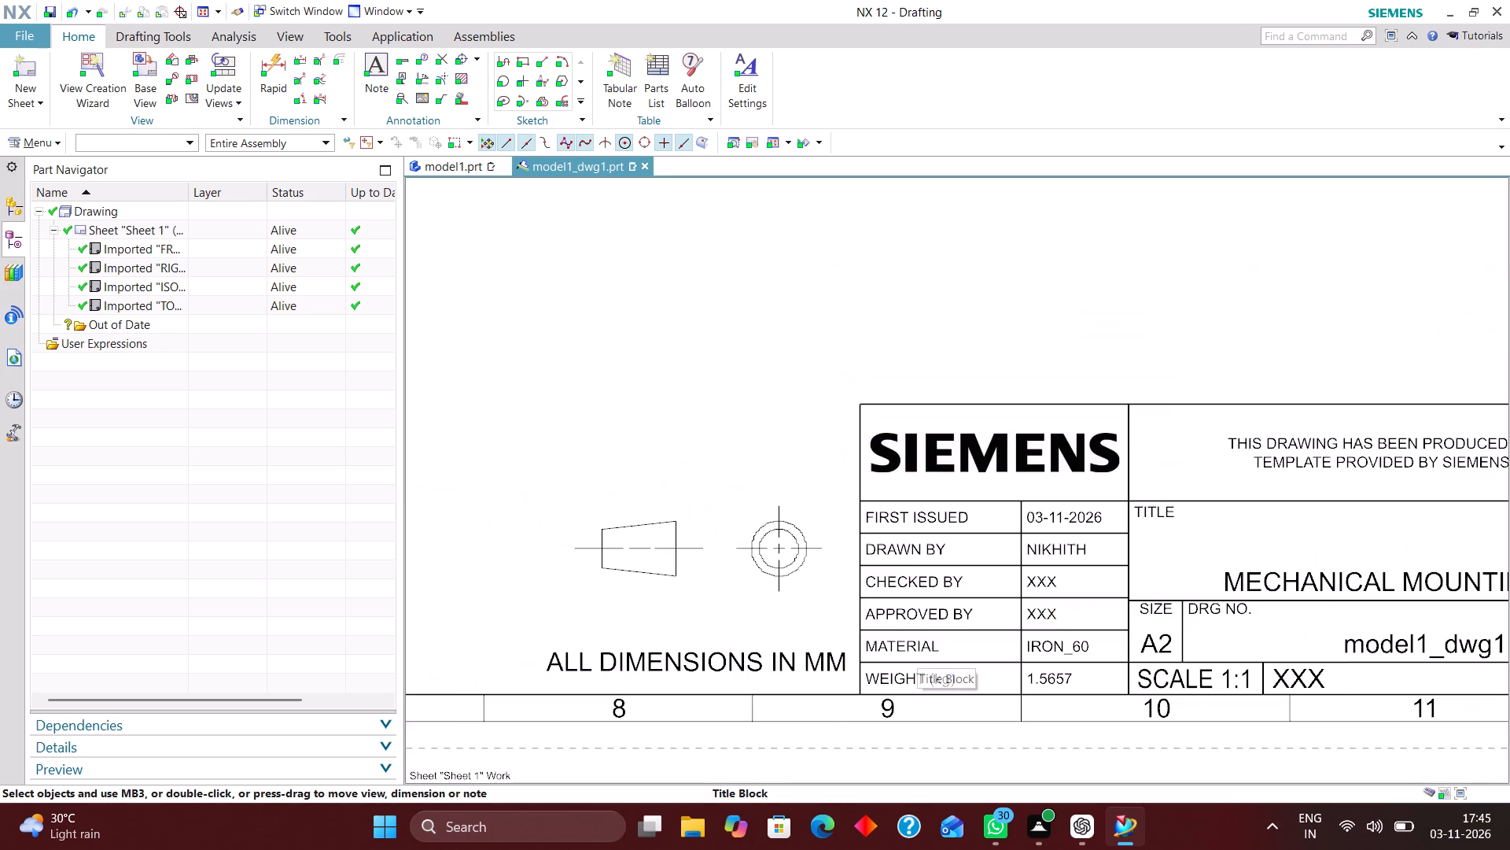
scroll(1306, 704, up, 3)
scroll(1129, 671, down, 4)
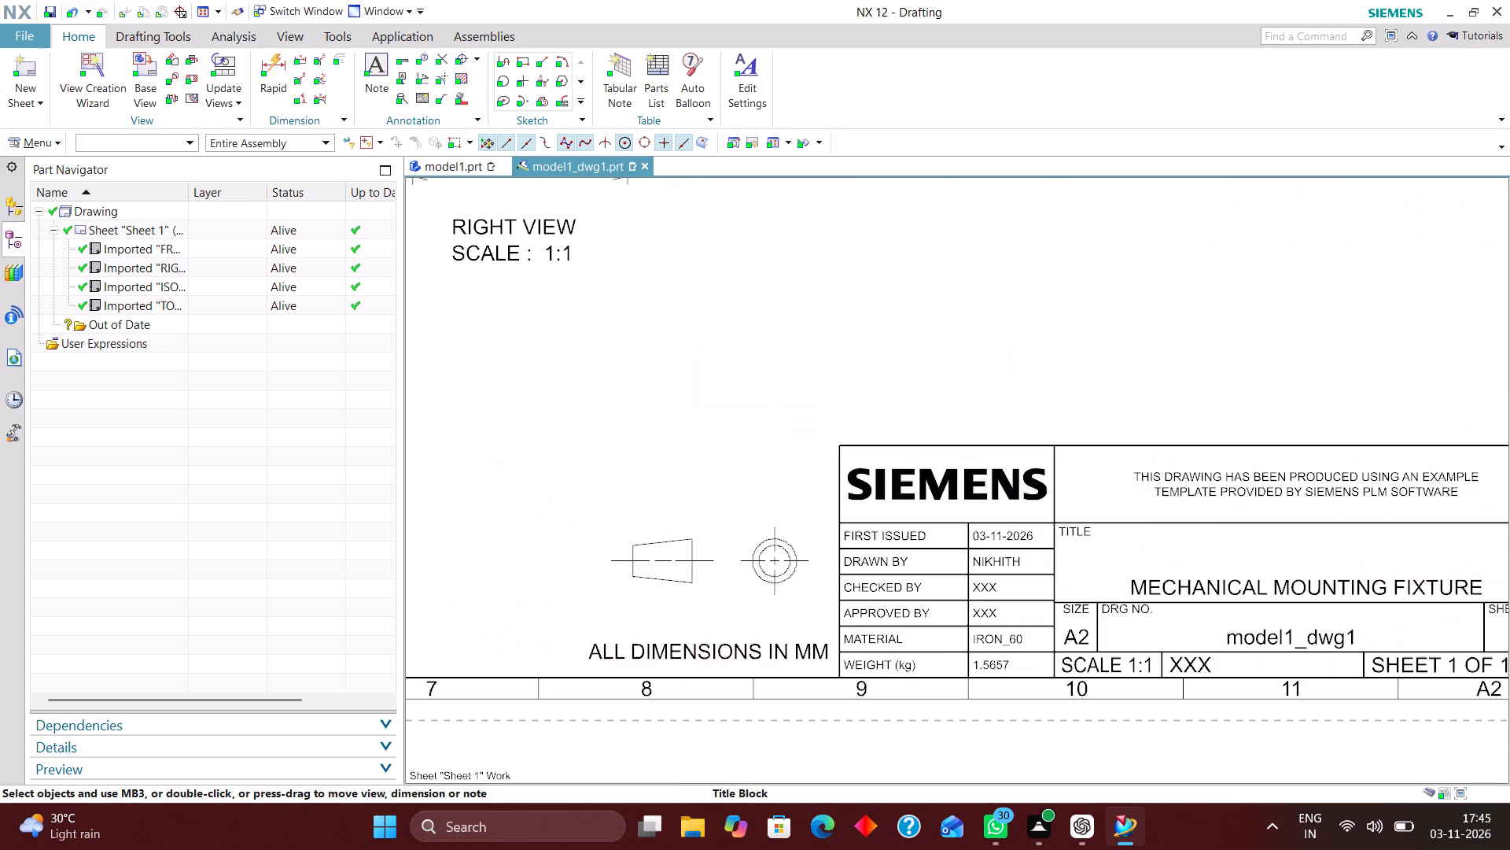
scroll(1100, 672, down, 3)
scroll(1051, 637, up, 2)
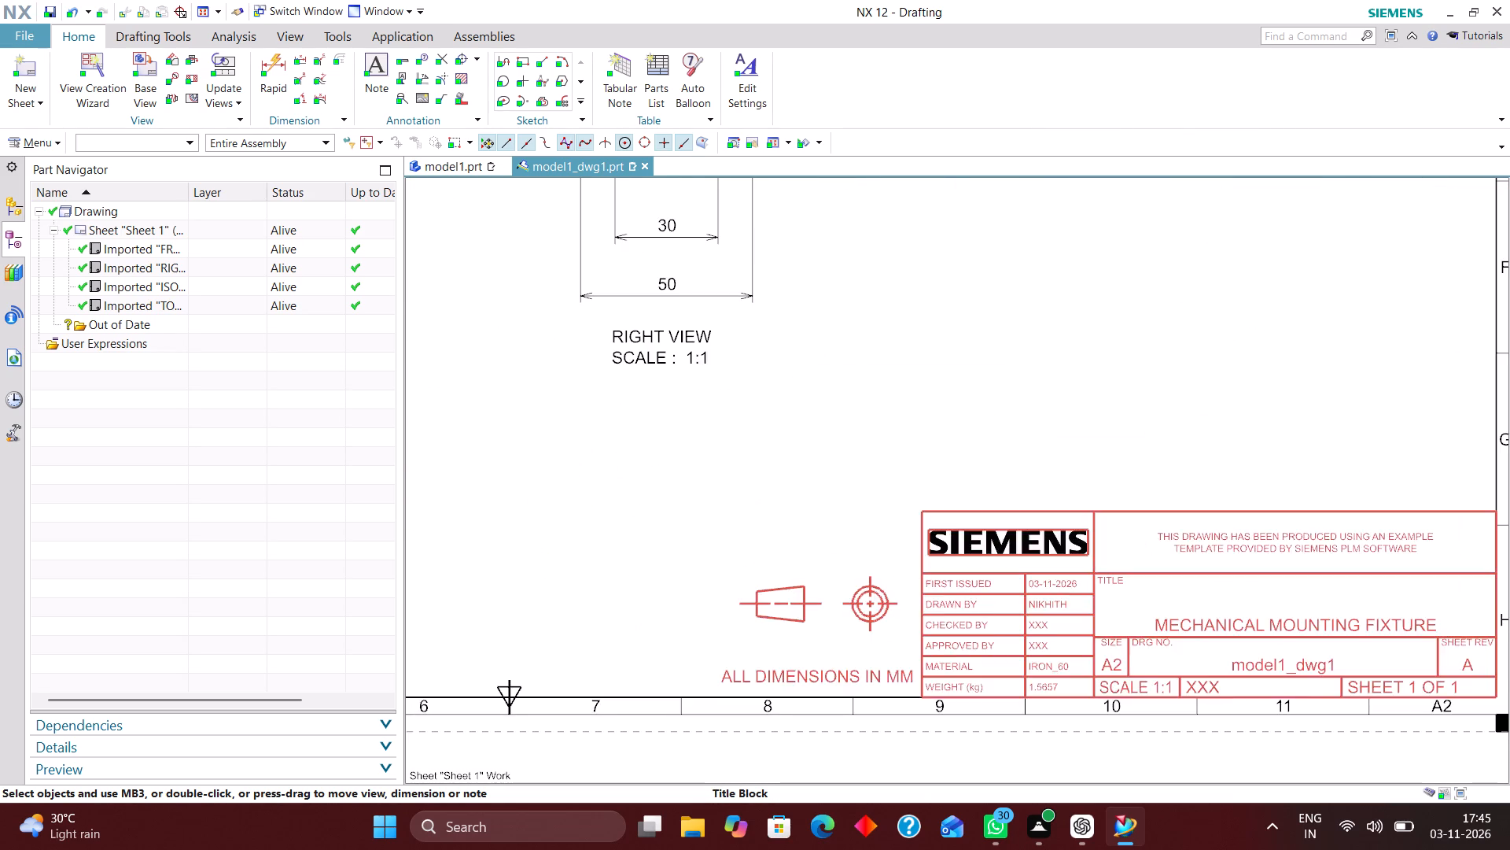
scroll(1063, 645, down, 3)
scroll(1086, 430, up, 1)
right_drag(1131, 401, 1017, 512)
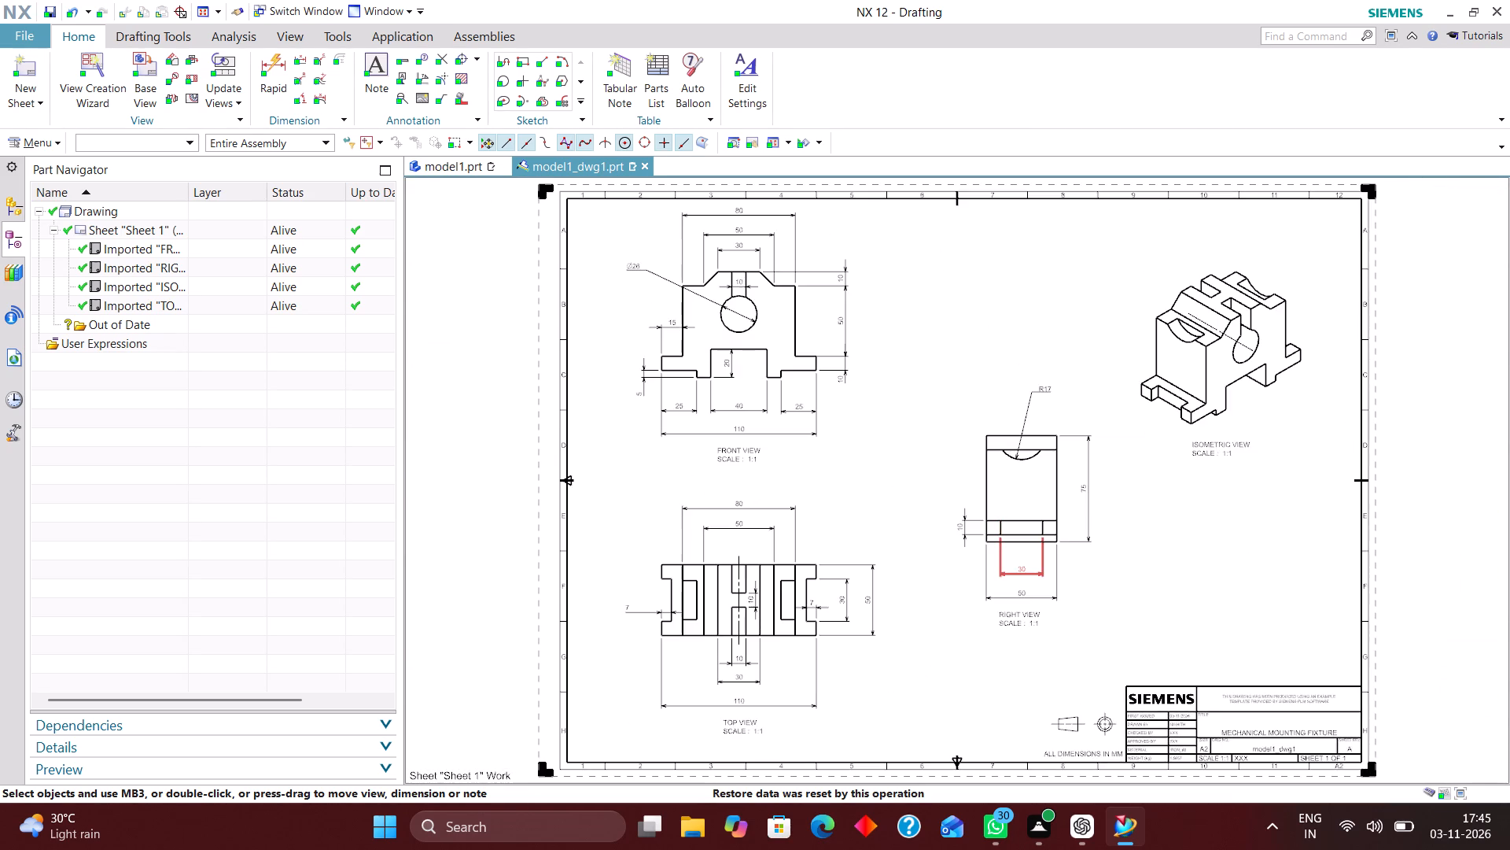
Reposition the right view's 10 mm step-height dimension so its text sits below the lower arrow.
scroll(1093, 556, up, 2)
scroll(1007, 615, down, 1)
scroll(1096, 618, up, 2)
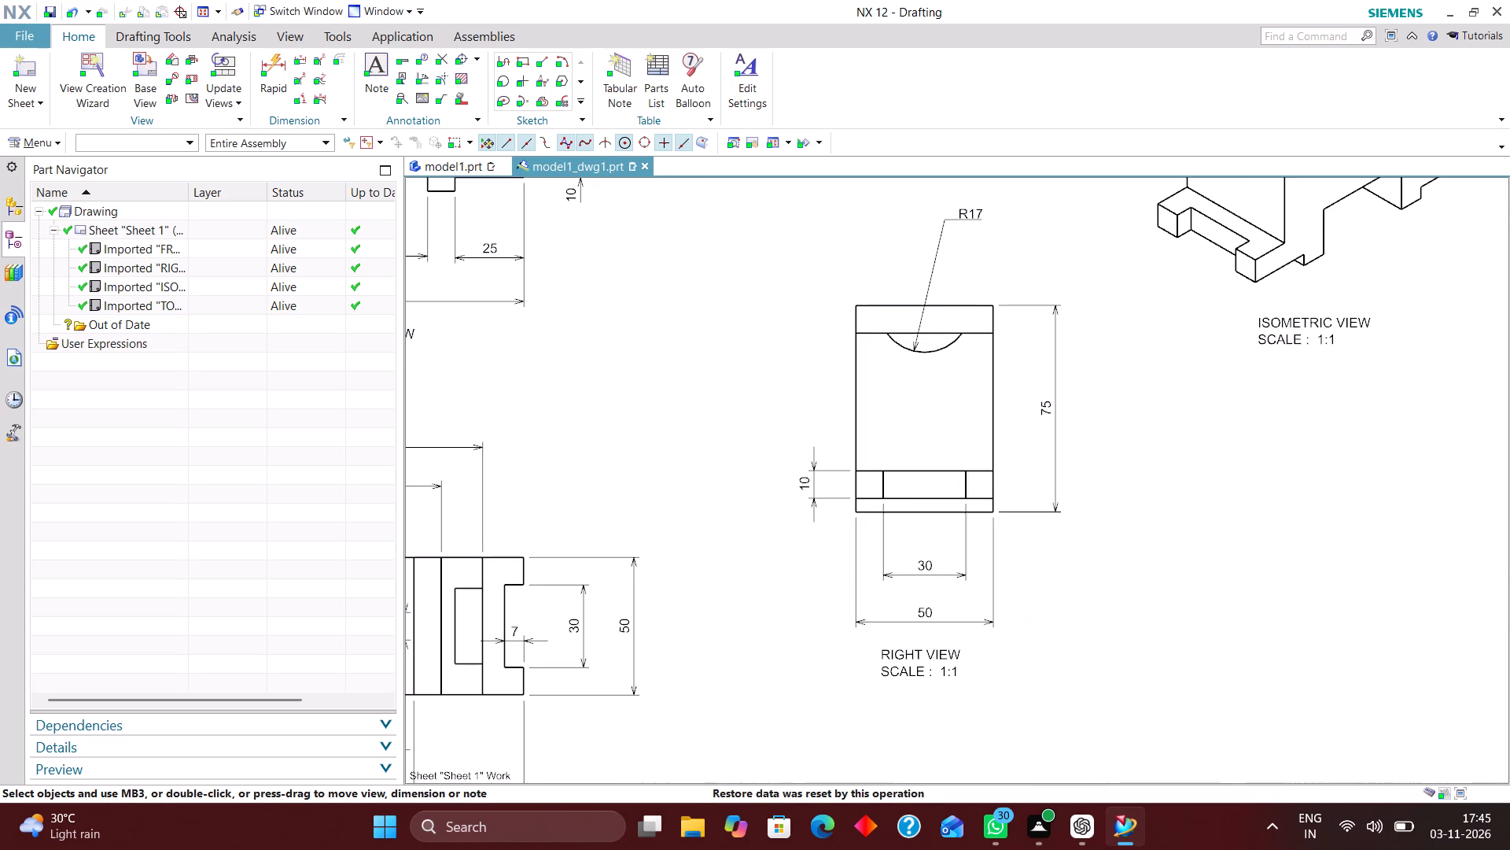
right_drag(1188, 519, 1066, 625)
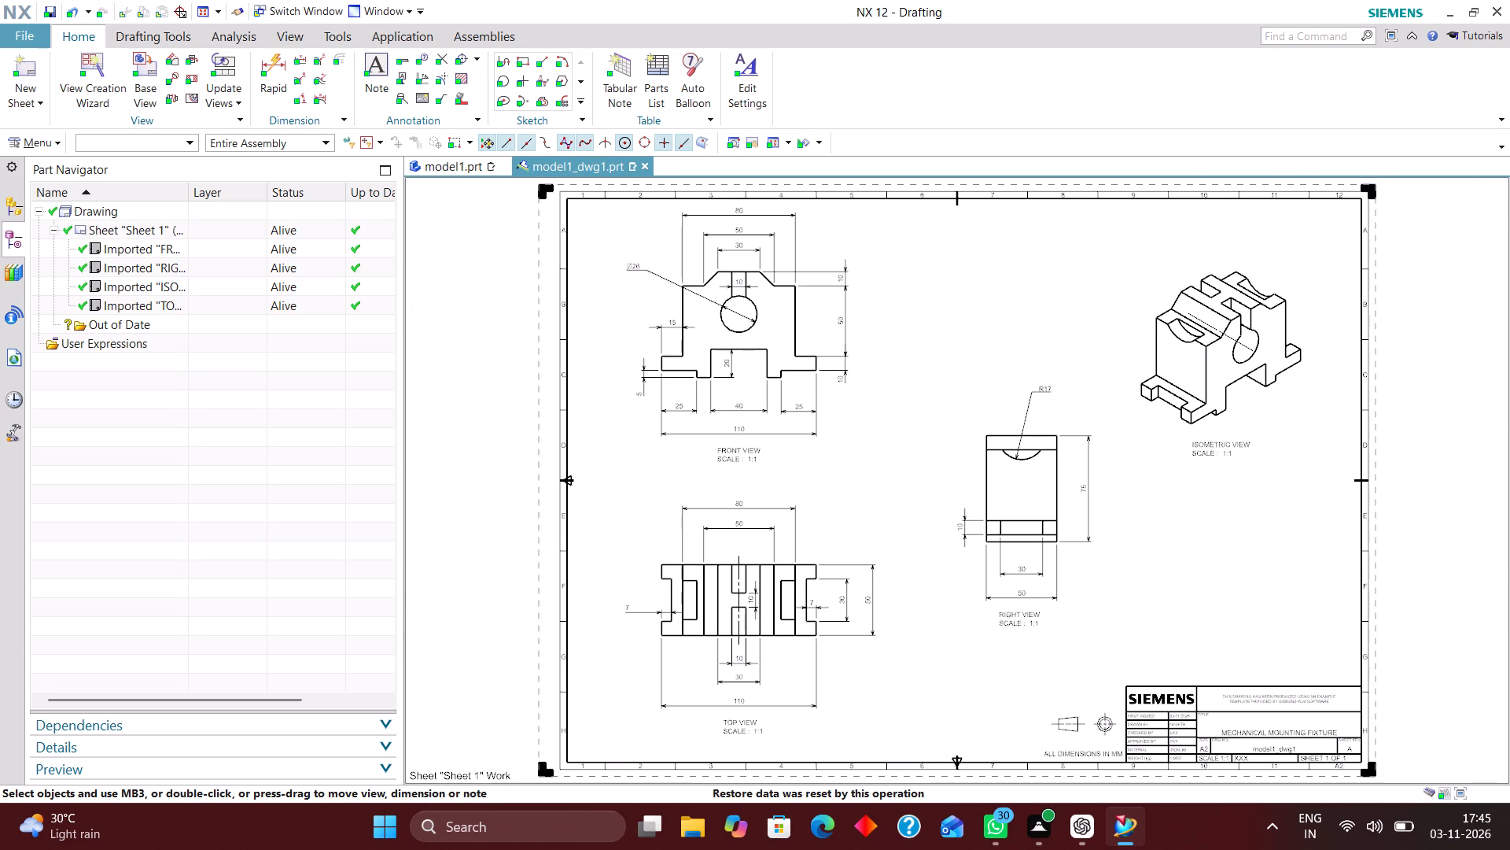
scroll(897, 528, up, 4)
scroll(889, 524, down, 2)
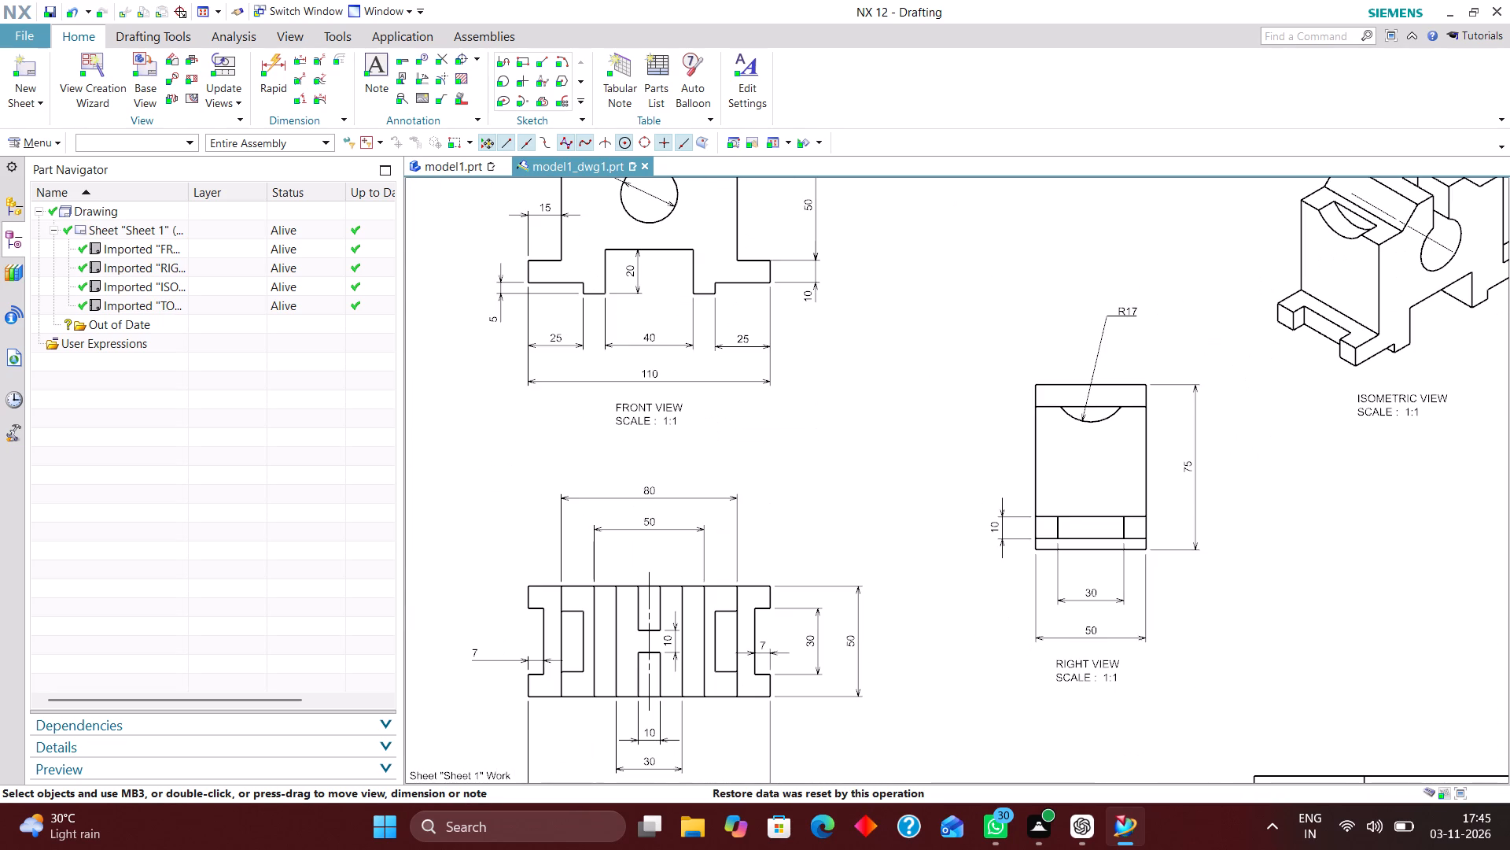
scroll(1016, 530, up, 2)
drag(994, 528, 970, 528)
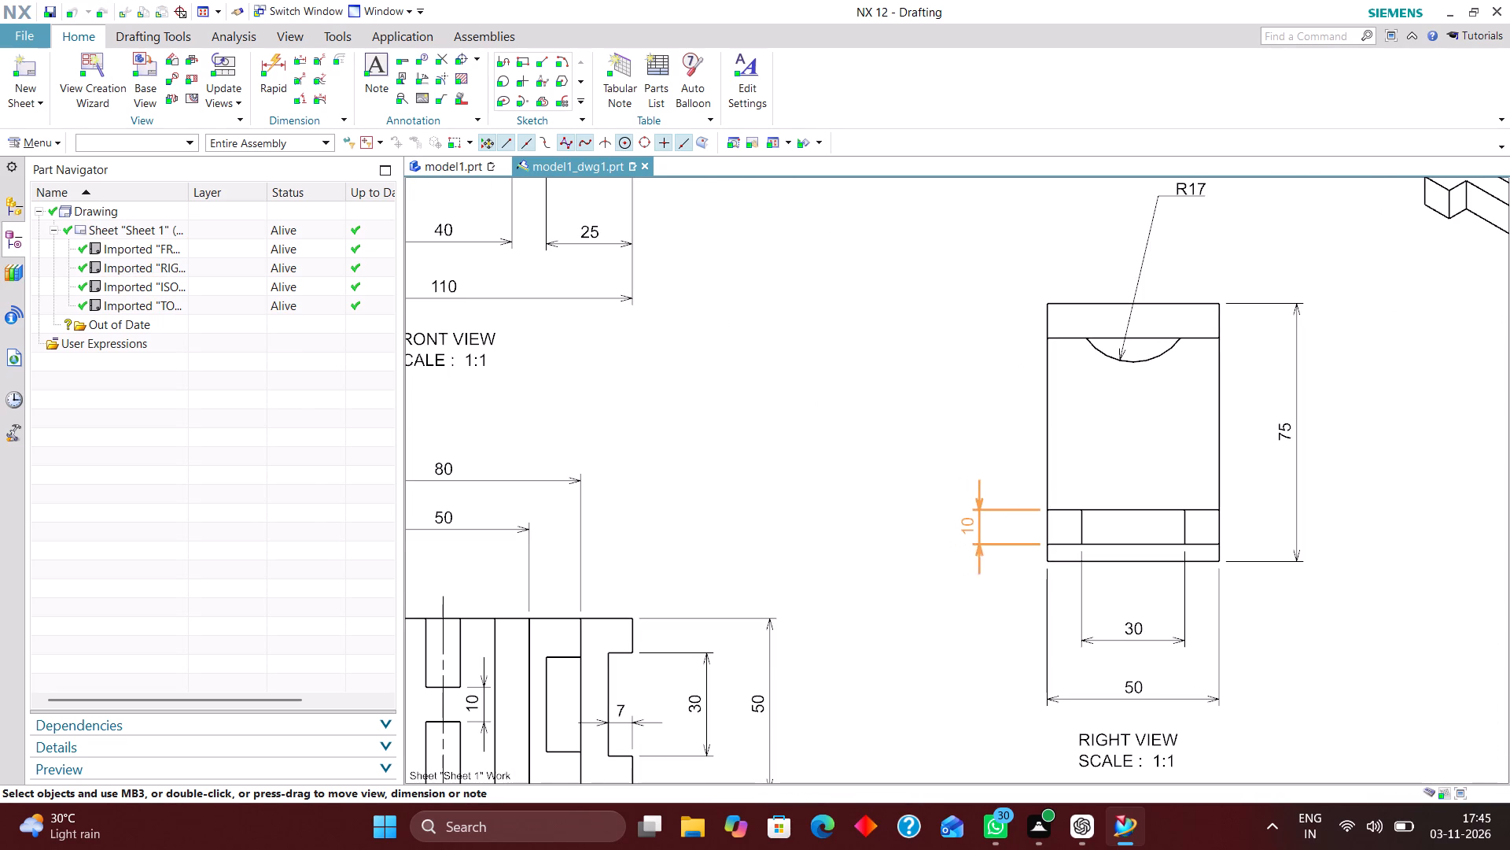
drag(970, 528, 984, 616)
drag(982, 593, 982, 584)
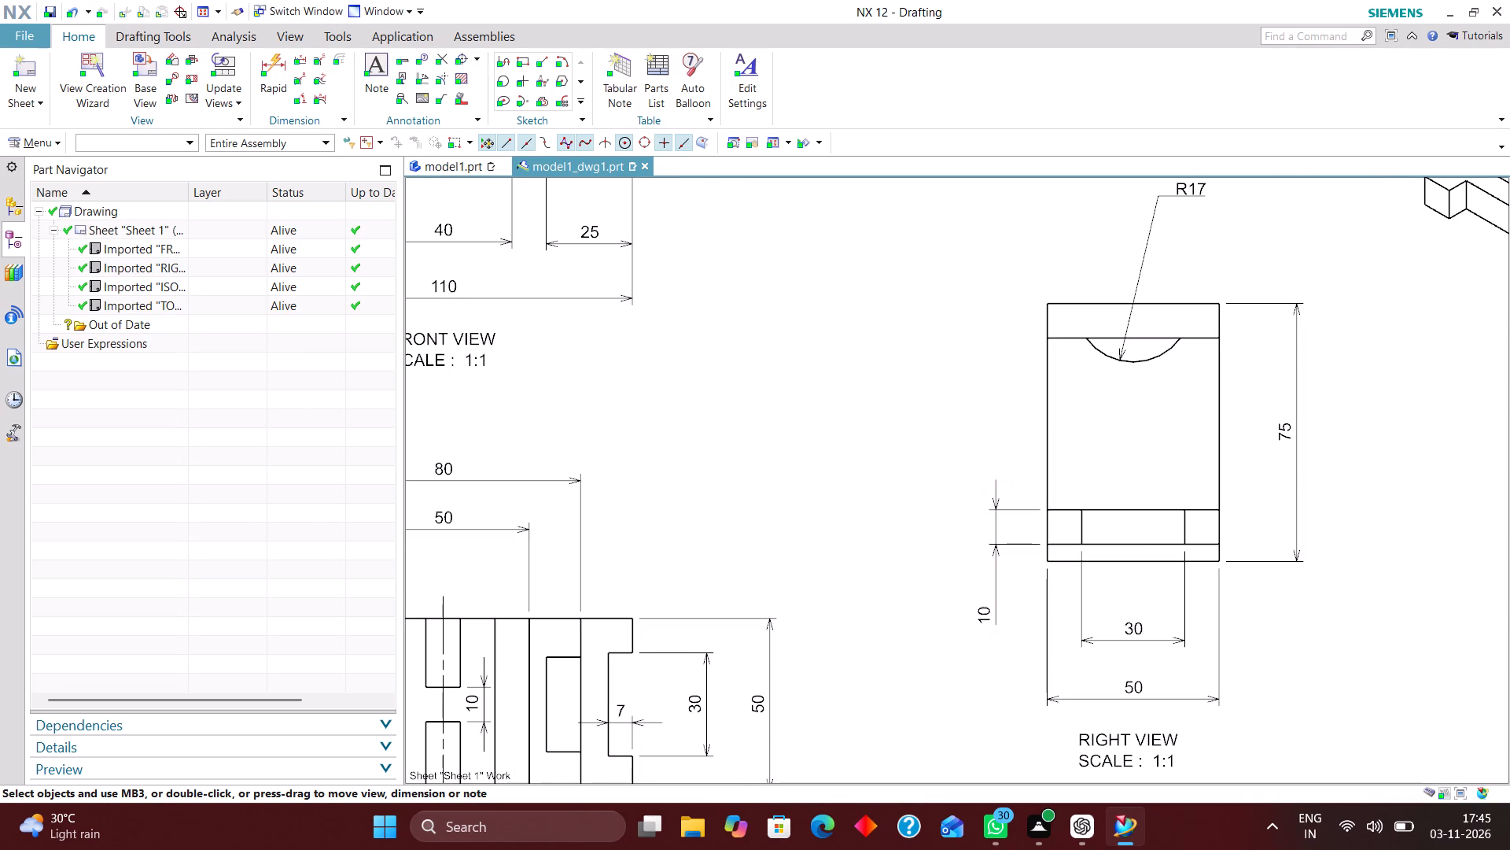
Examine the dimensions of the top view and the overall arrangement of the views on the sheet.
scroll(959, 657, down, 2)
scroll(836, 558, down, 1)
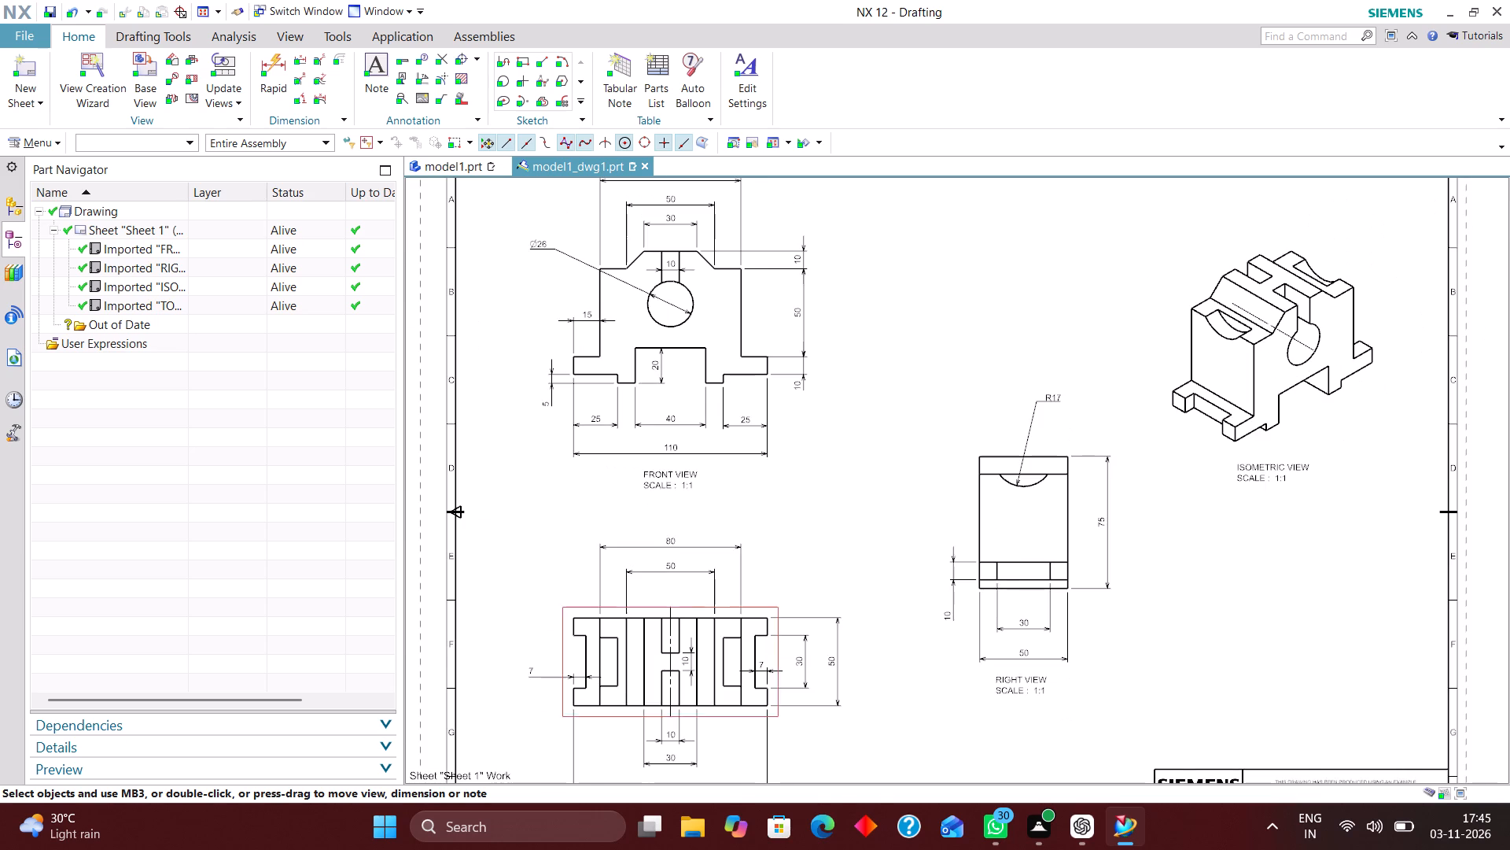
scroll(562, 704, up, 5)
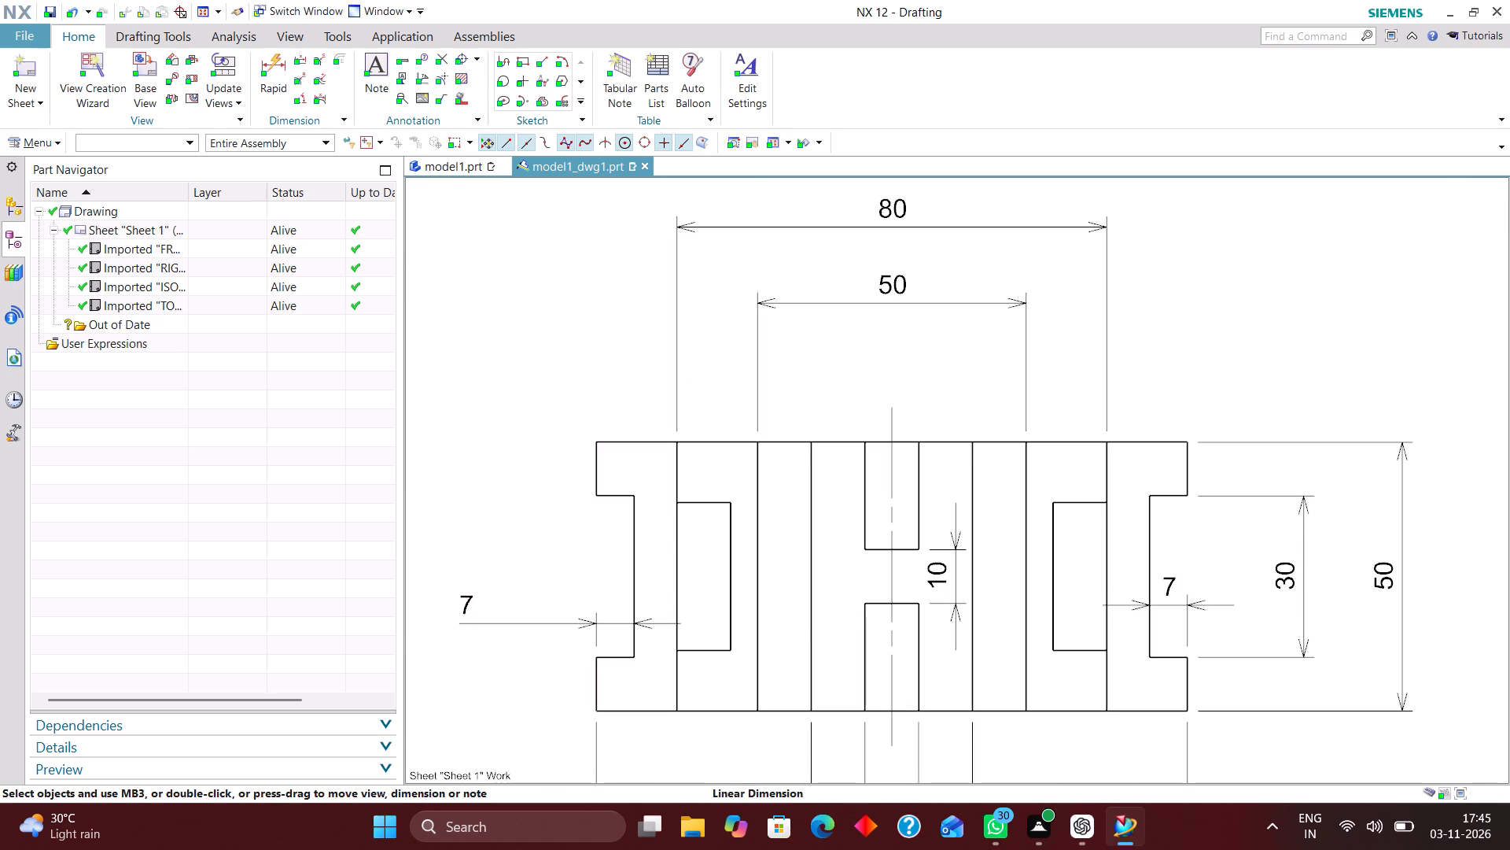
scroll(721, 516, down, 2)
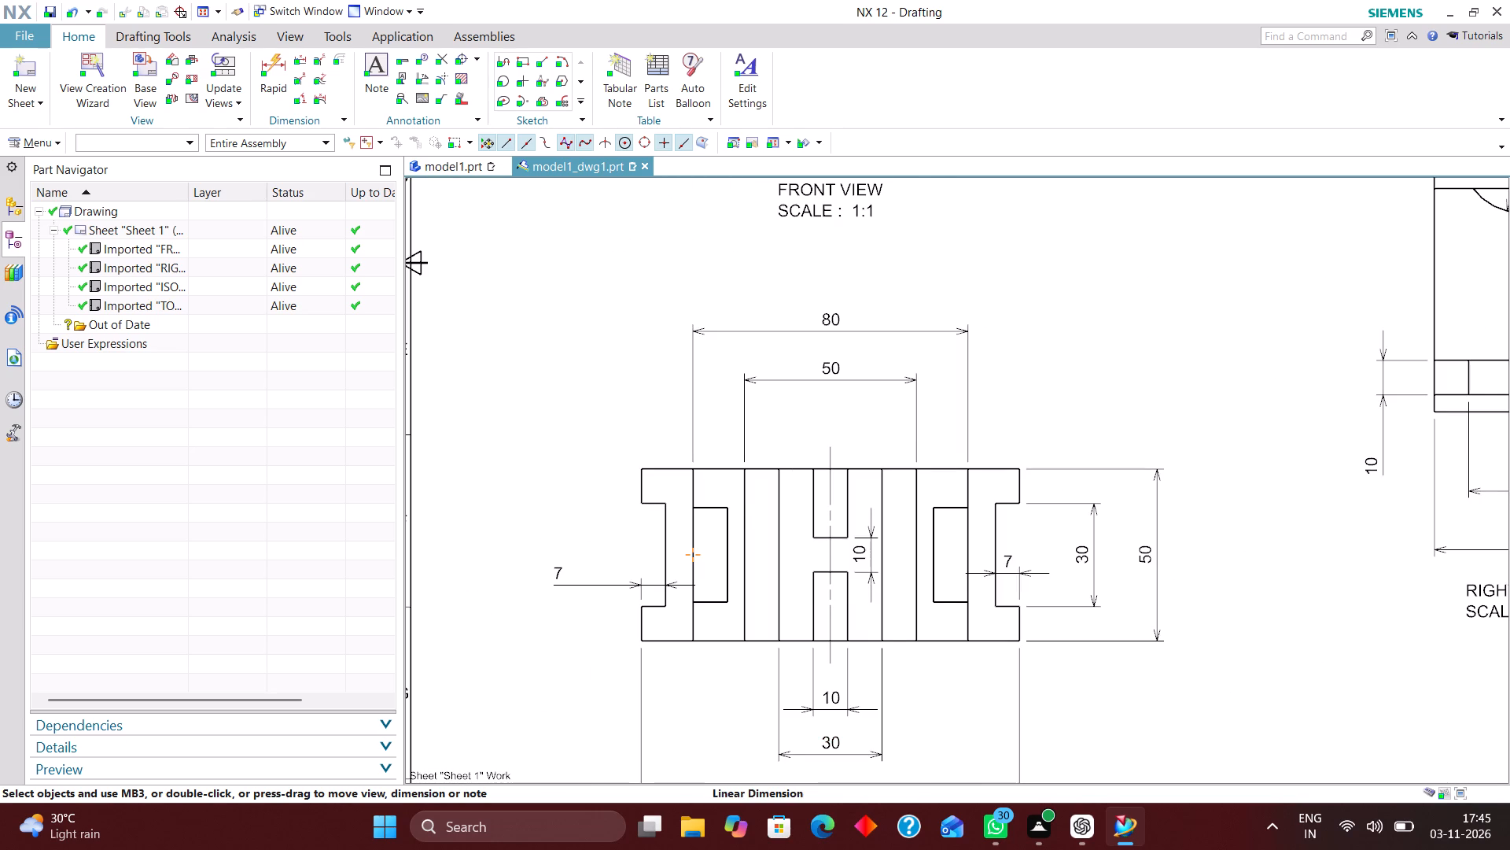
scroll(795, 630, down, 1)
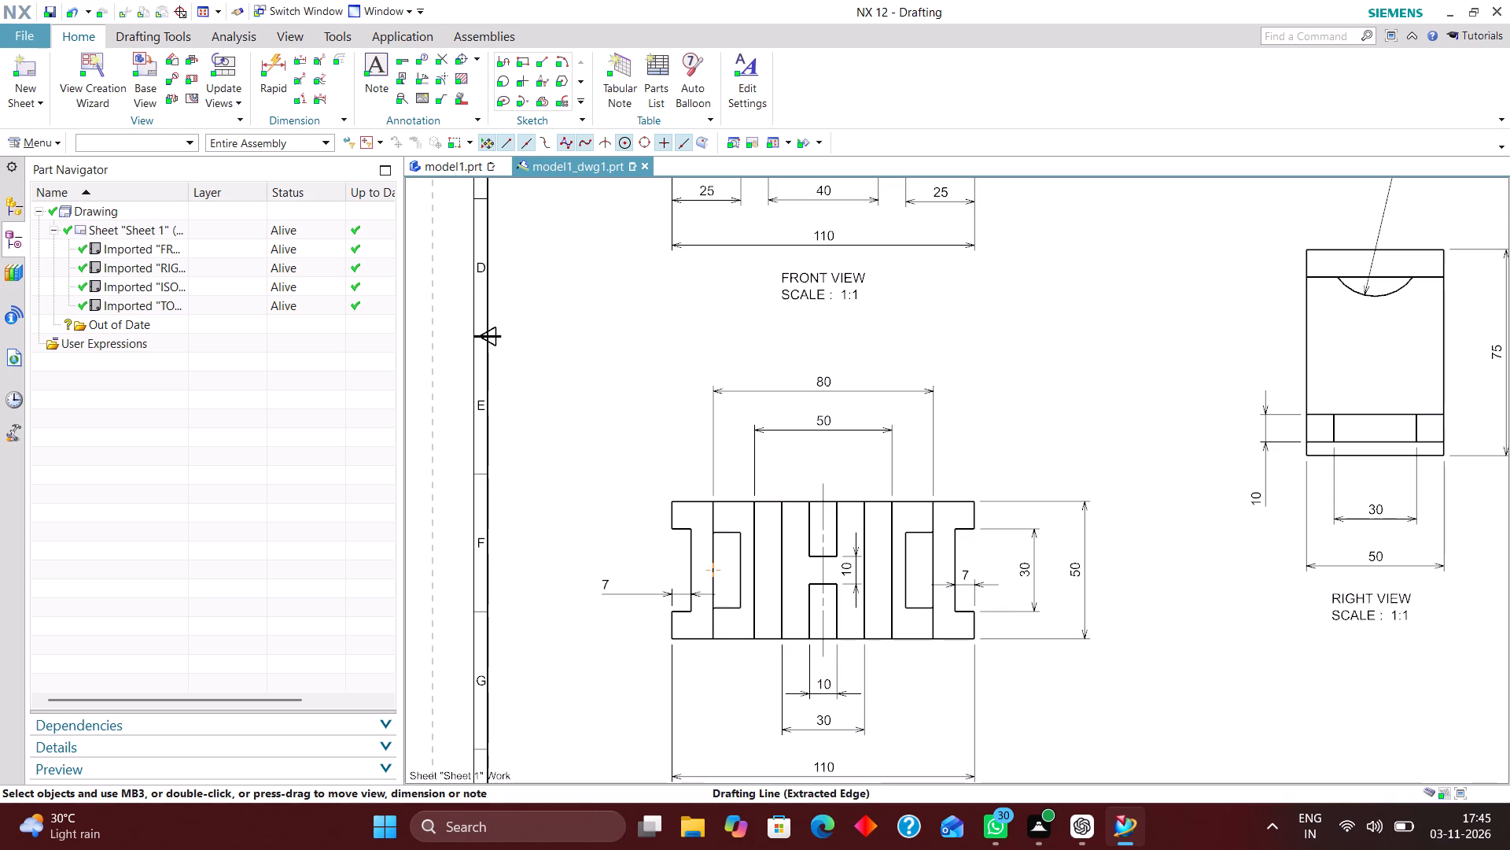
scroll(749, 639, down, 2)
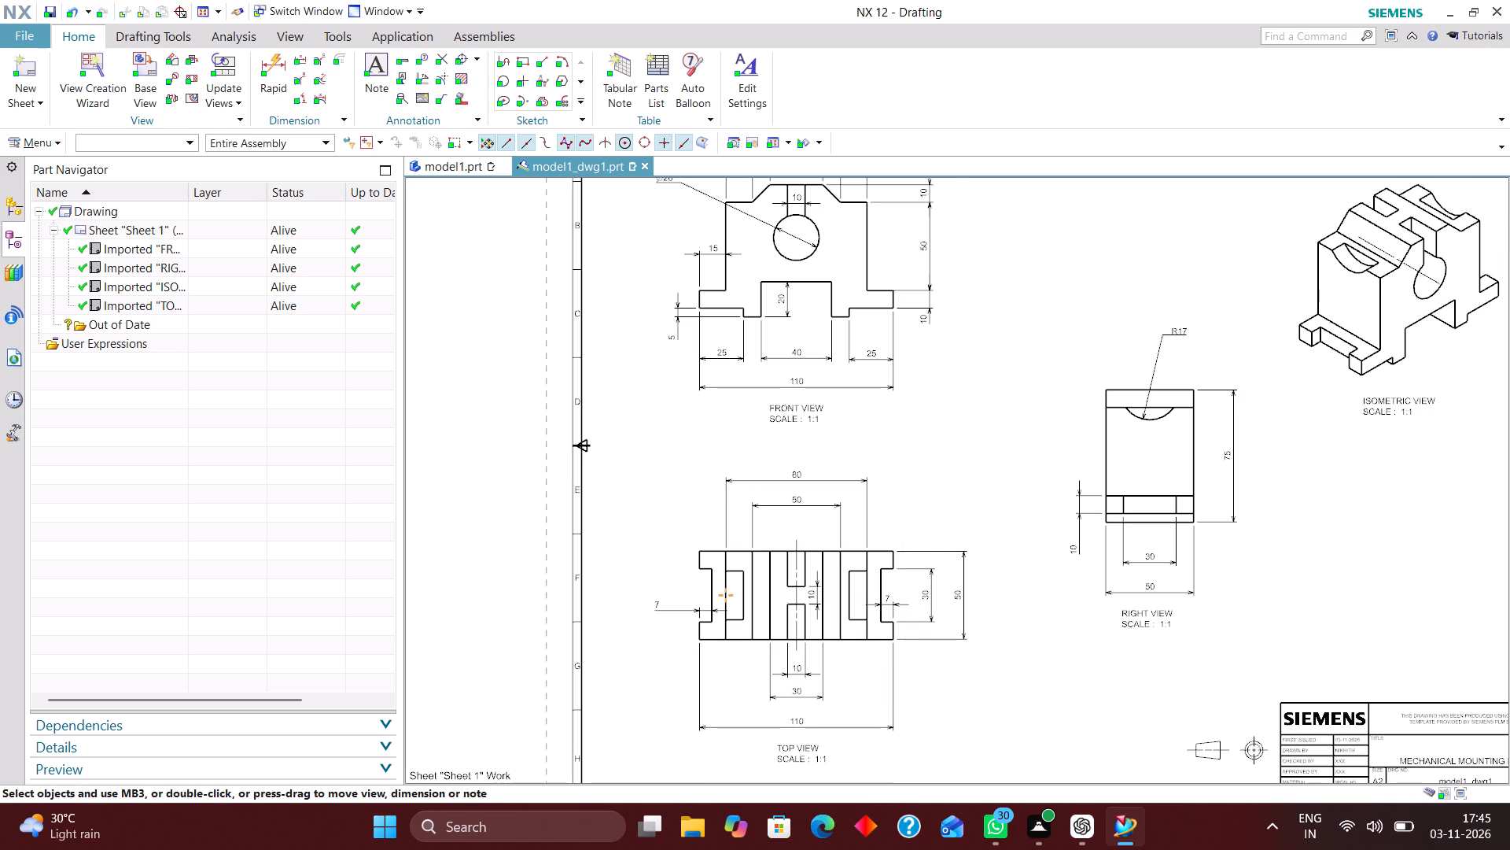
scroll(739, 458, up, 1)
scroll(735, 491, down, 3)
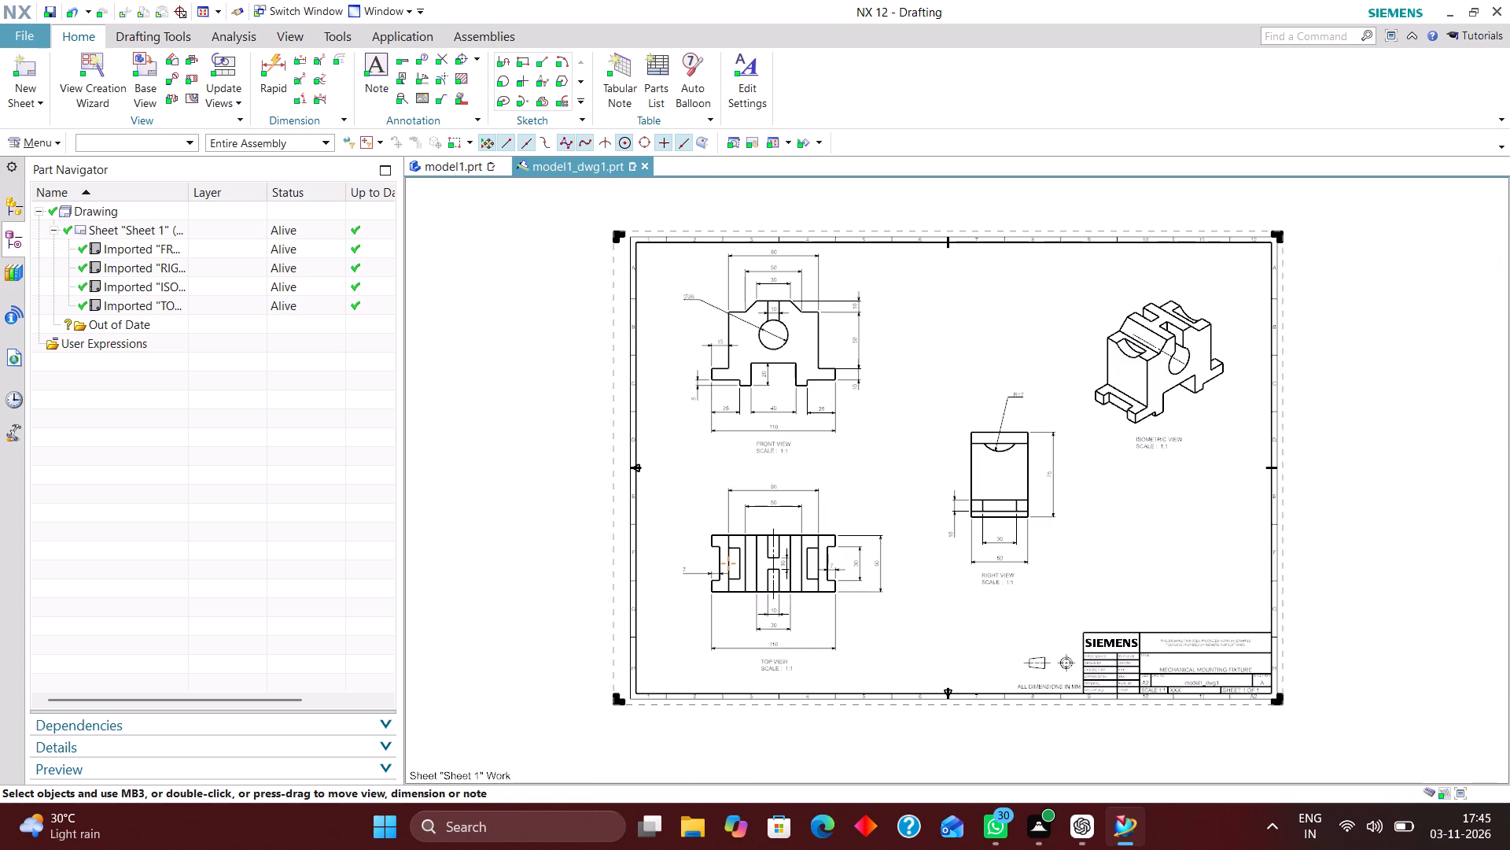
scroll(743, 361, up, 3)
scroll(709, 445, down, 3)
right_drag(967, 360, 795, 468)
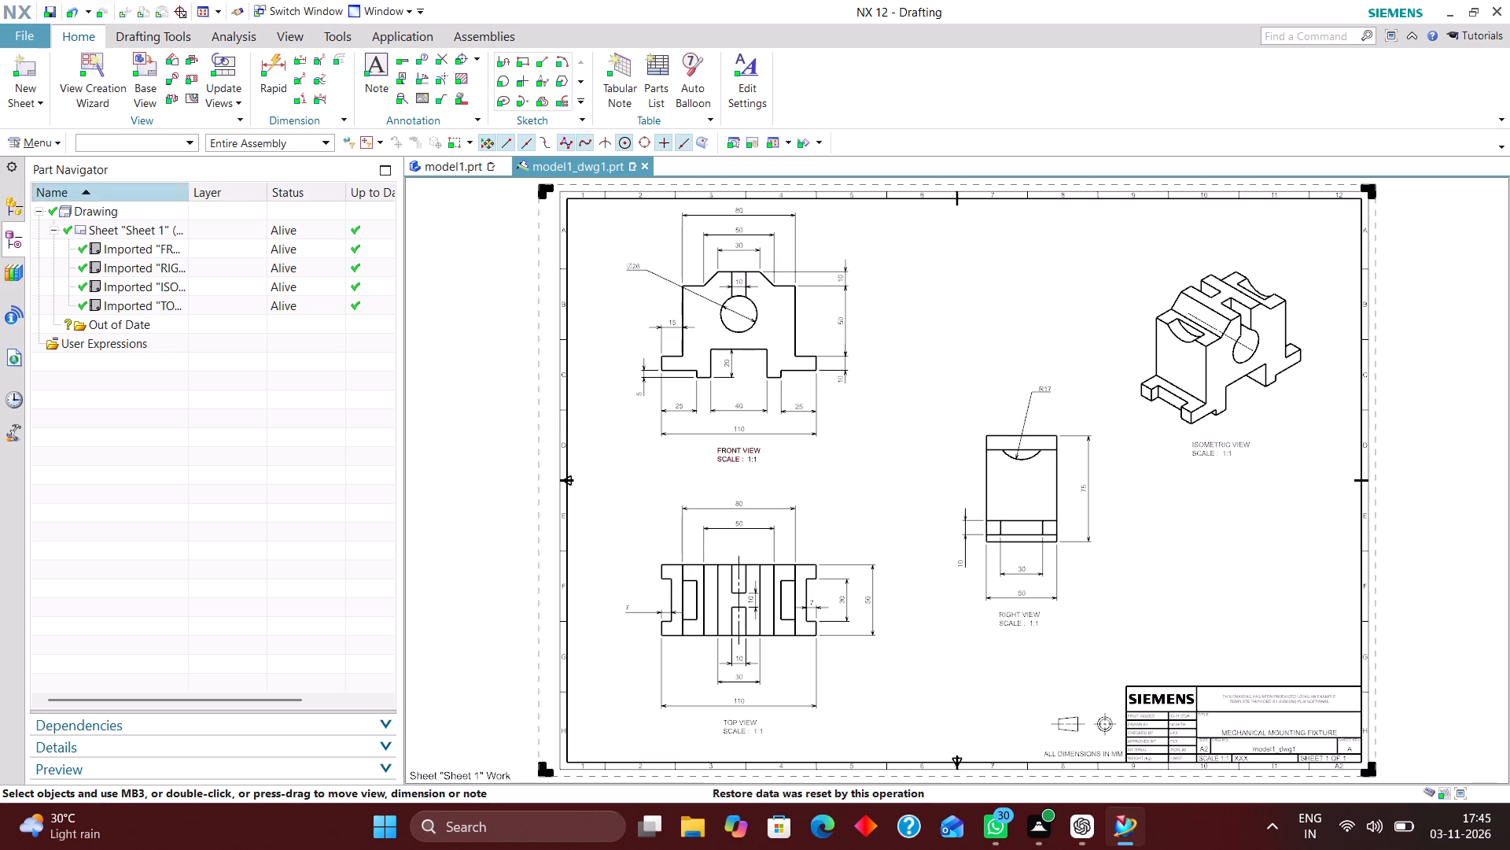
Set all layers of the isometric view to invisible in the Layer Visible in View settings.
click(49, 142)
click(66, 244)
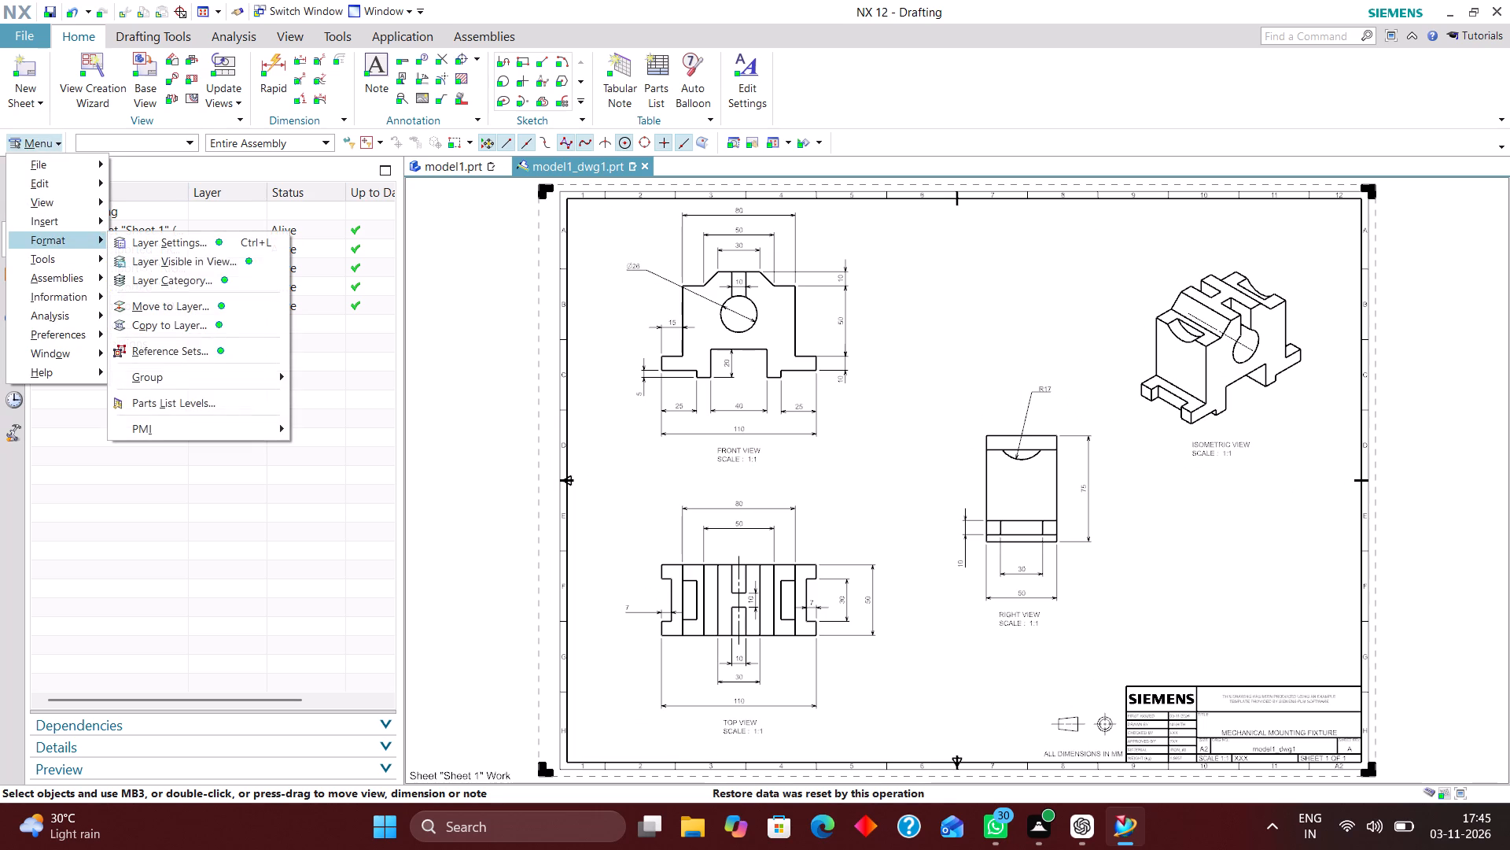
click(237, 257)
click(252, 103)
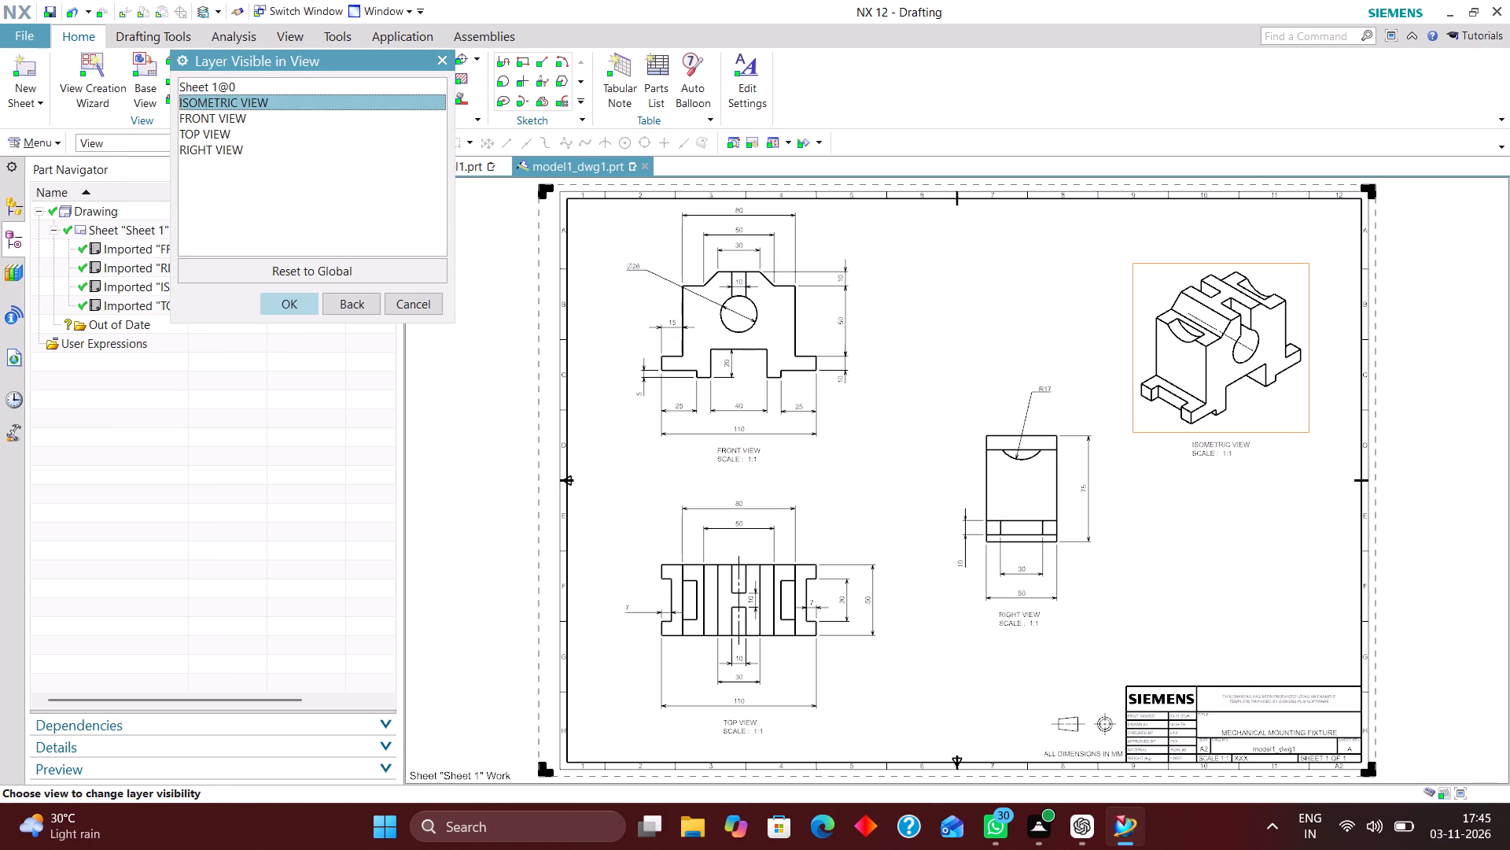
click(294, 296)
click(192, 176)
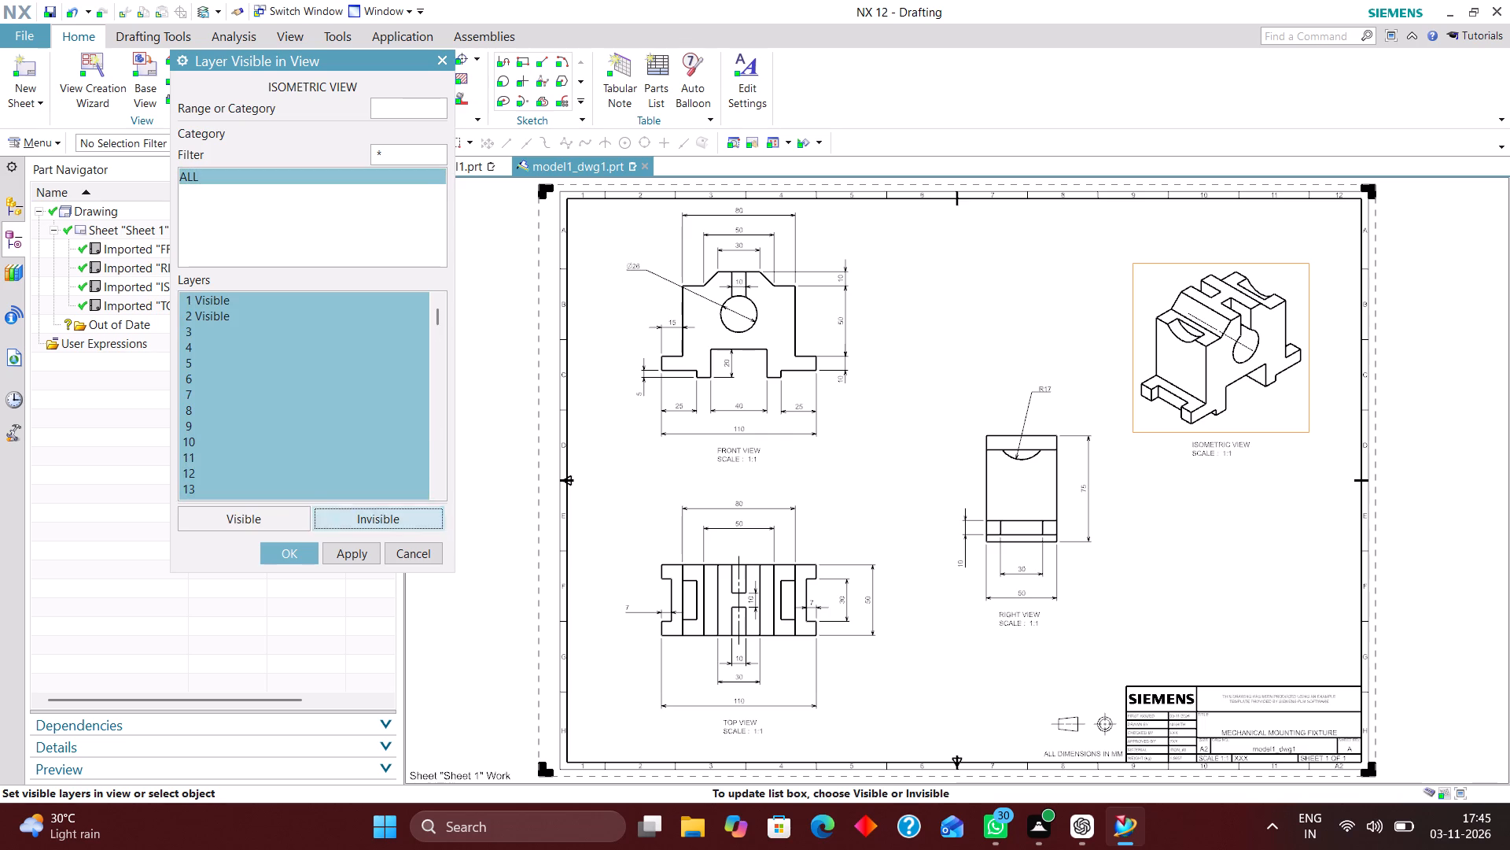
click(404, 516)
Make layers 2, 223, 224, 225, 226 and 256 visible in the isometric view and accept the layer settings.
click(410, 101)
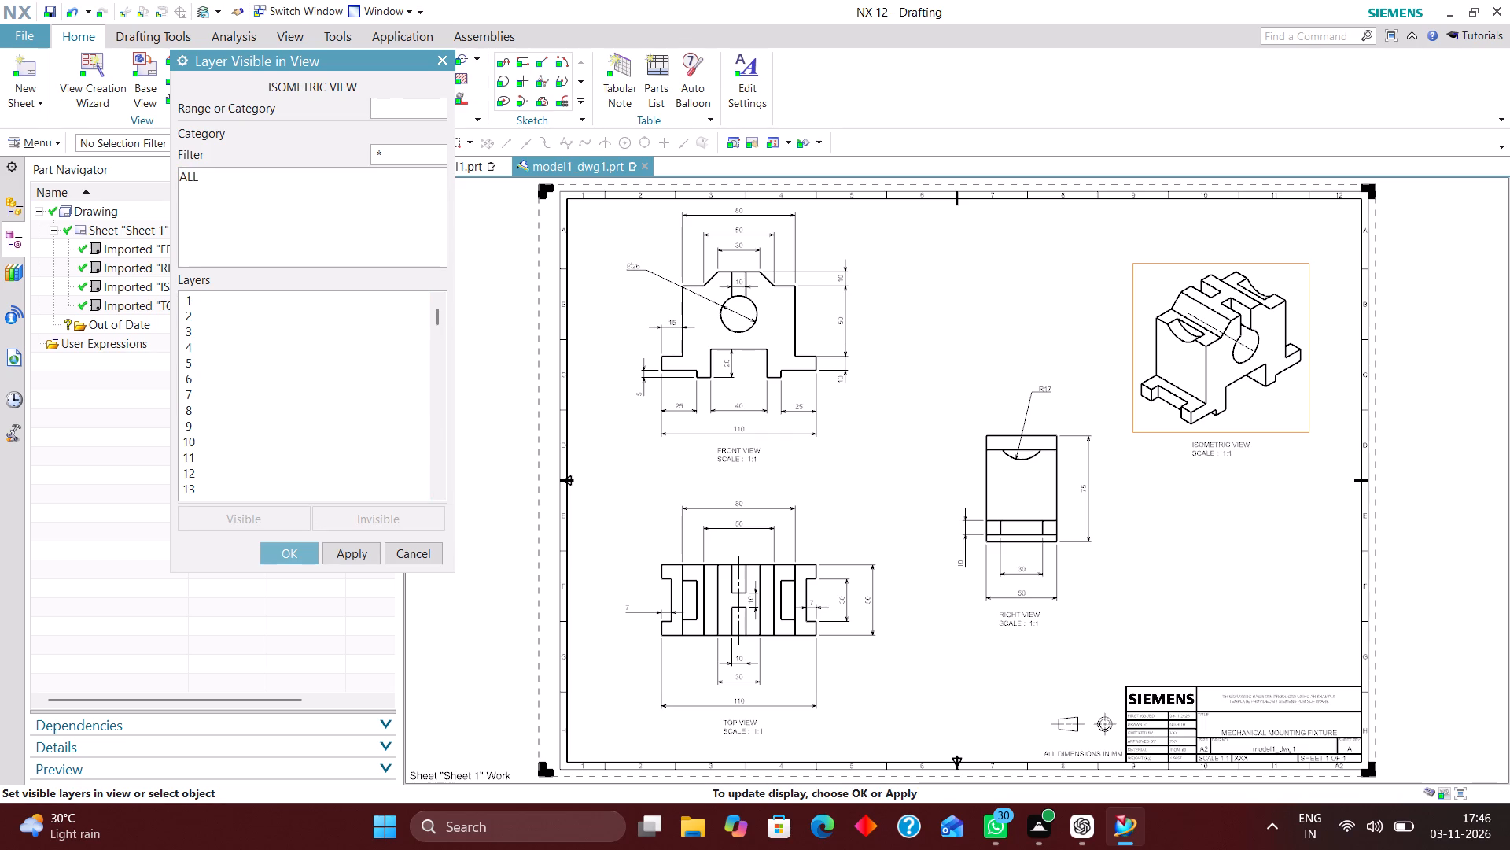
key(2)
key(Return)
text(223)
key(Return)
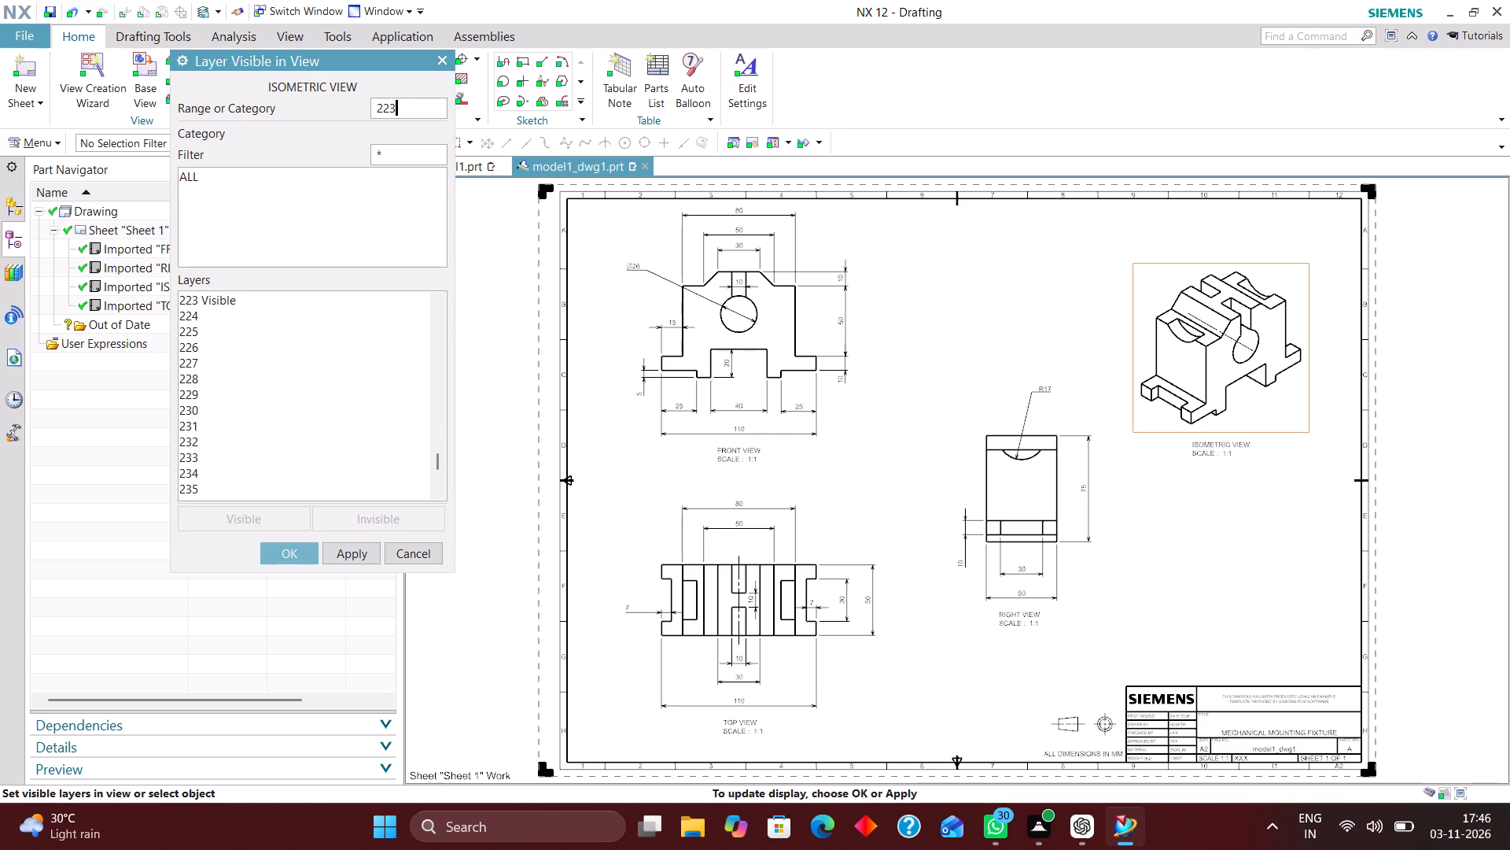
text(22)
key(4)
key(Return)
text(225)
key(Return)
text(226)
key(Return)
text(256)
key(Return)
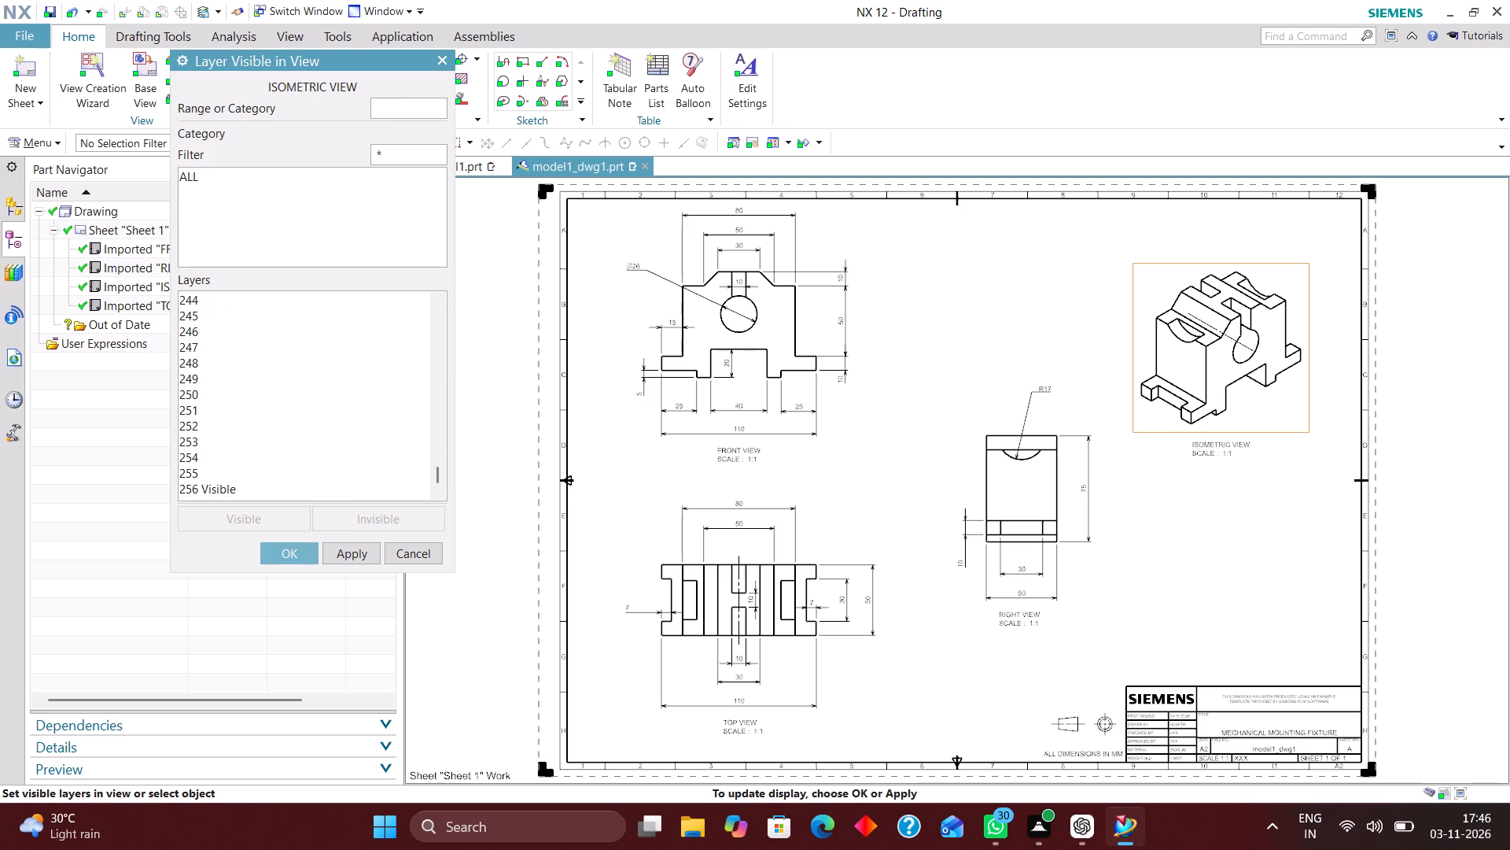
click(290, 559)
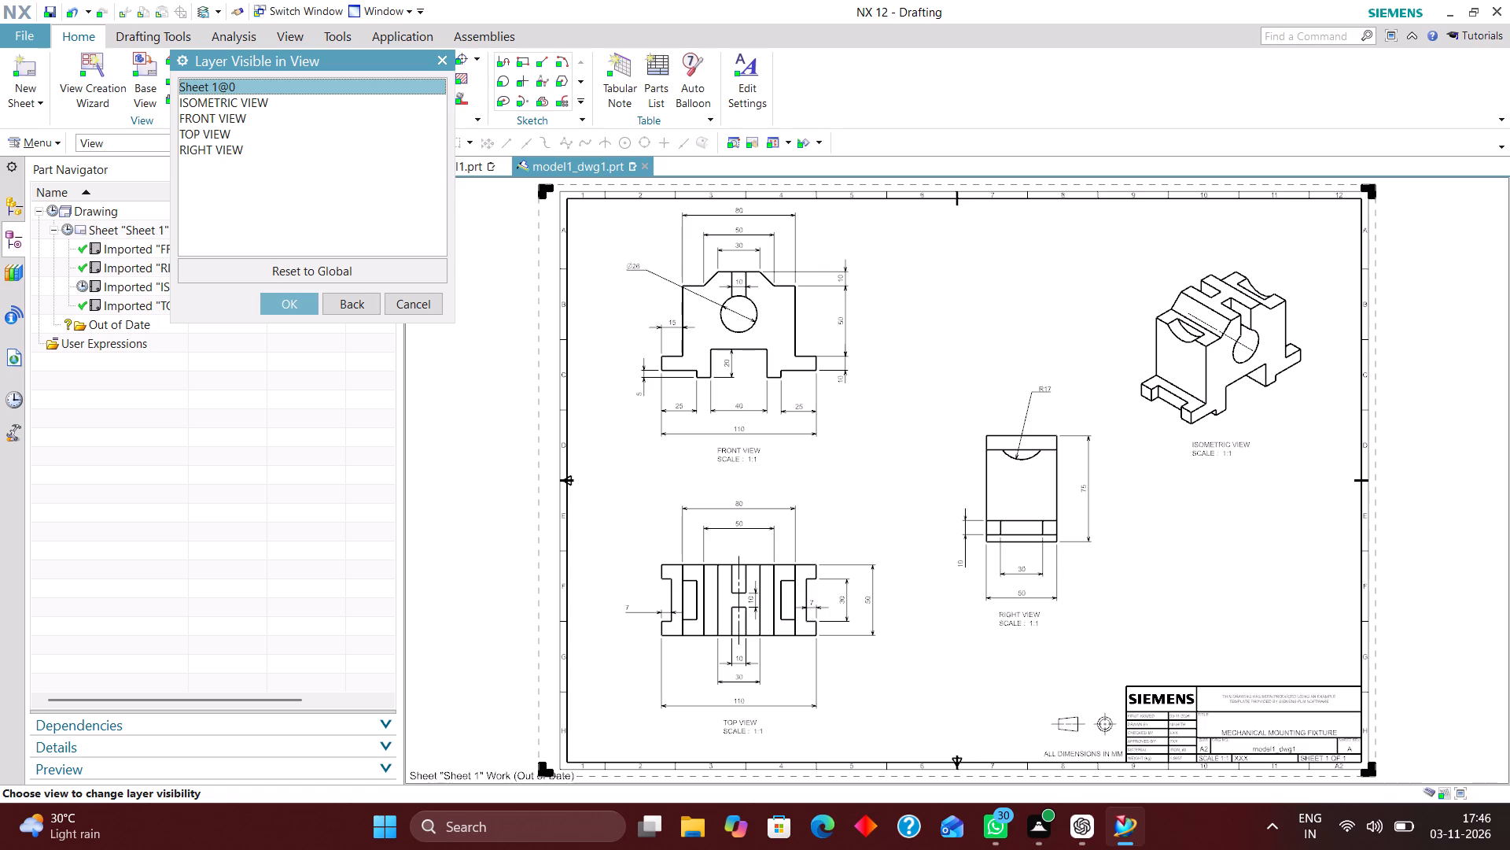
Set all layers of the front view to invisible.
click(226, 116)
click(291, 303)
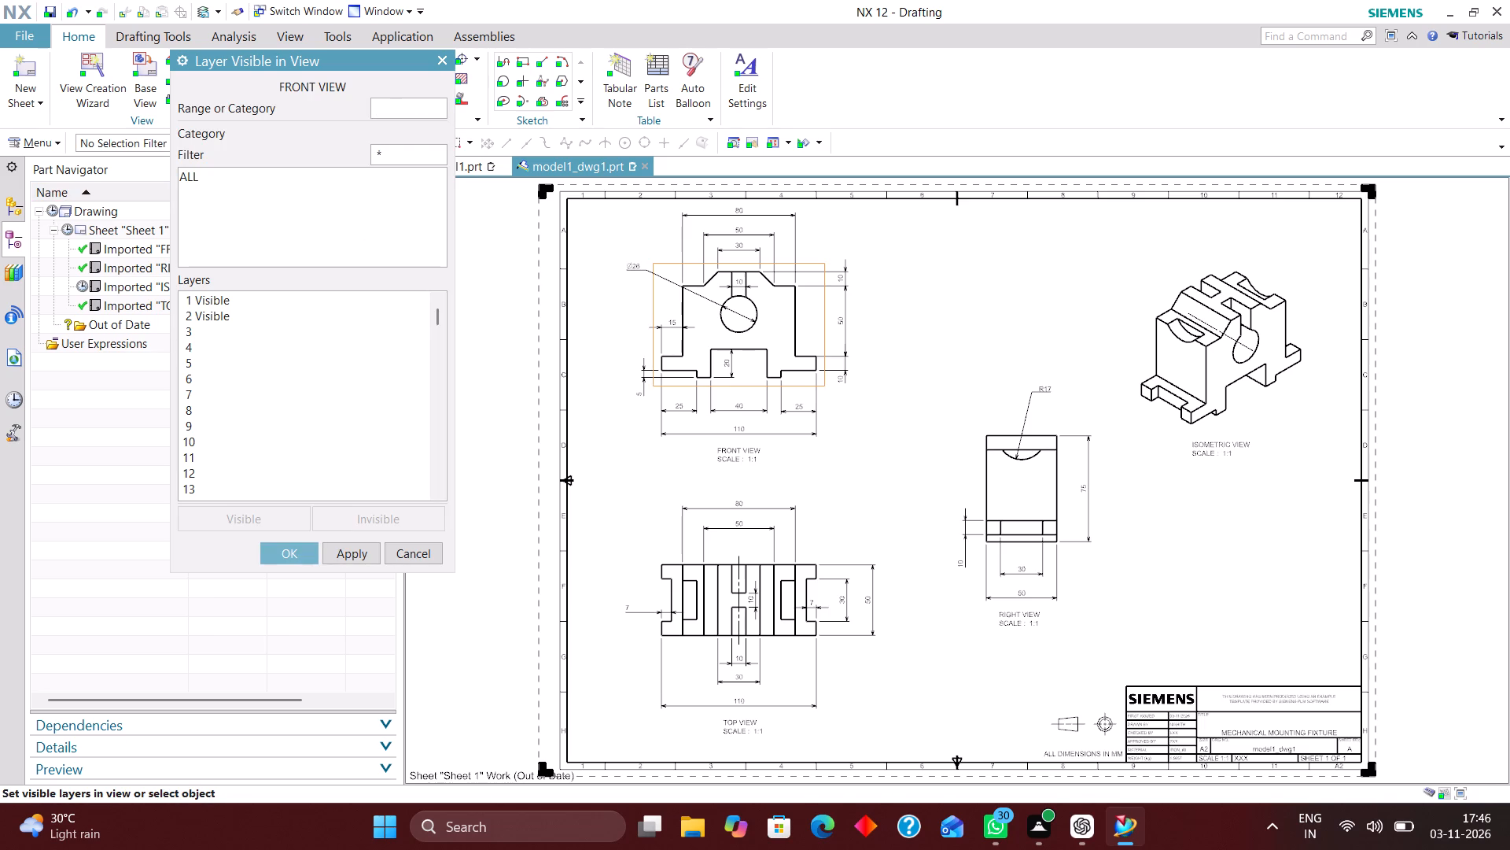
click(193, 178)
click(405, 520)
Make layers 2, 223, 224, 225, 226 and 256 visible in the front view and accept the layer settings.
click(403, 113)
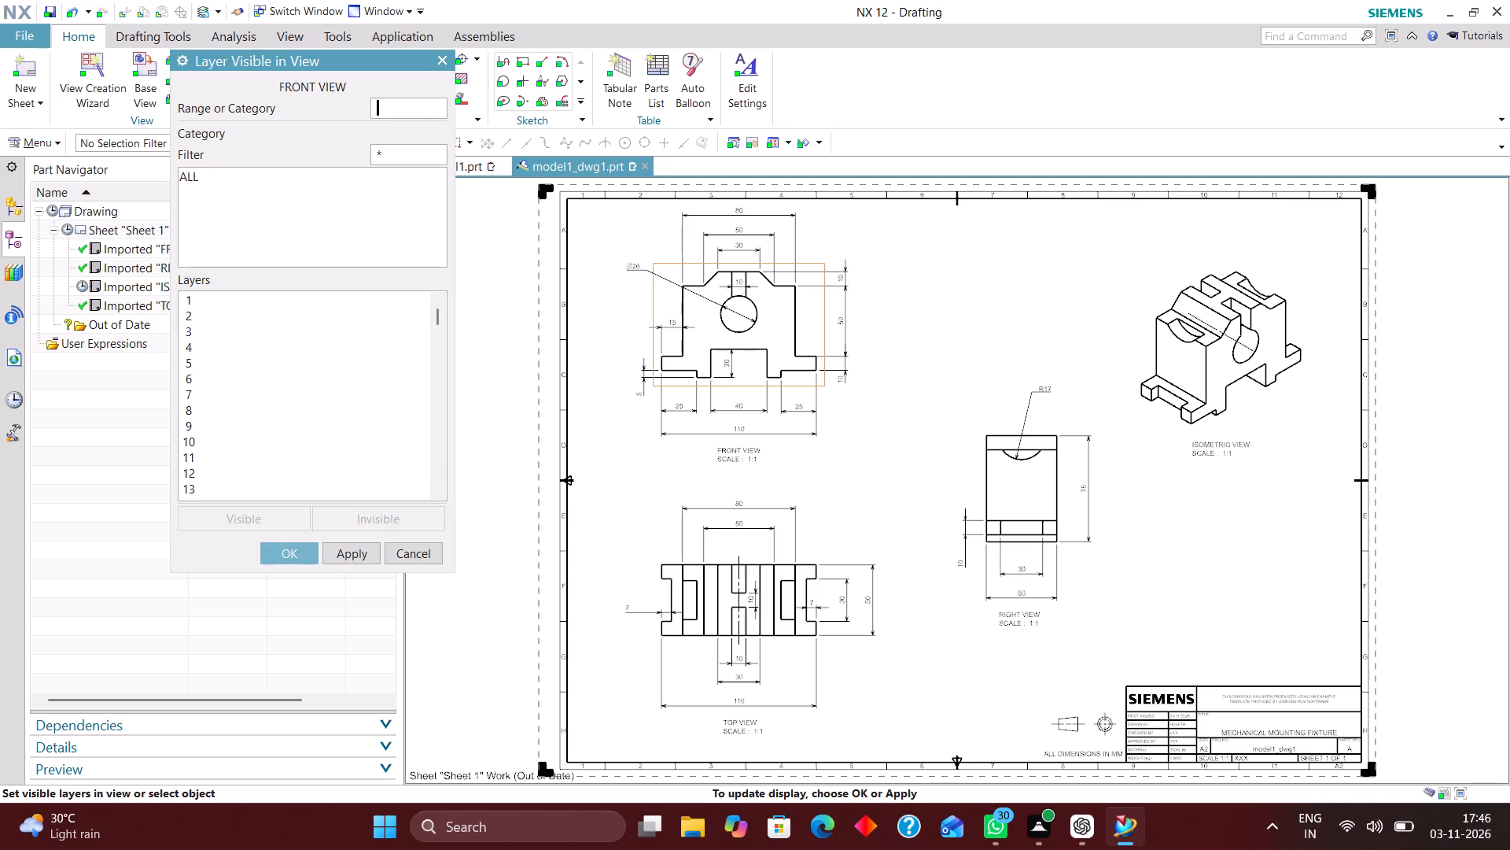
key(2)
key(Return)
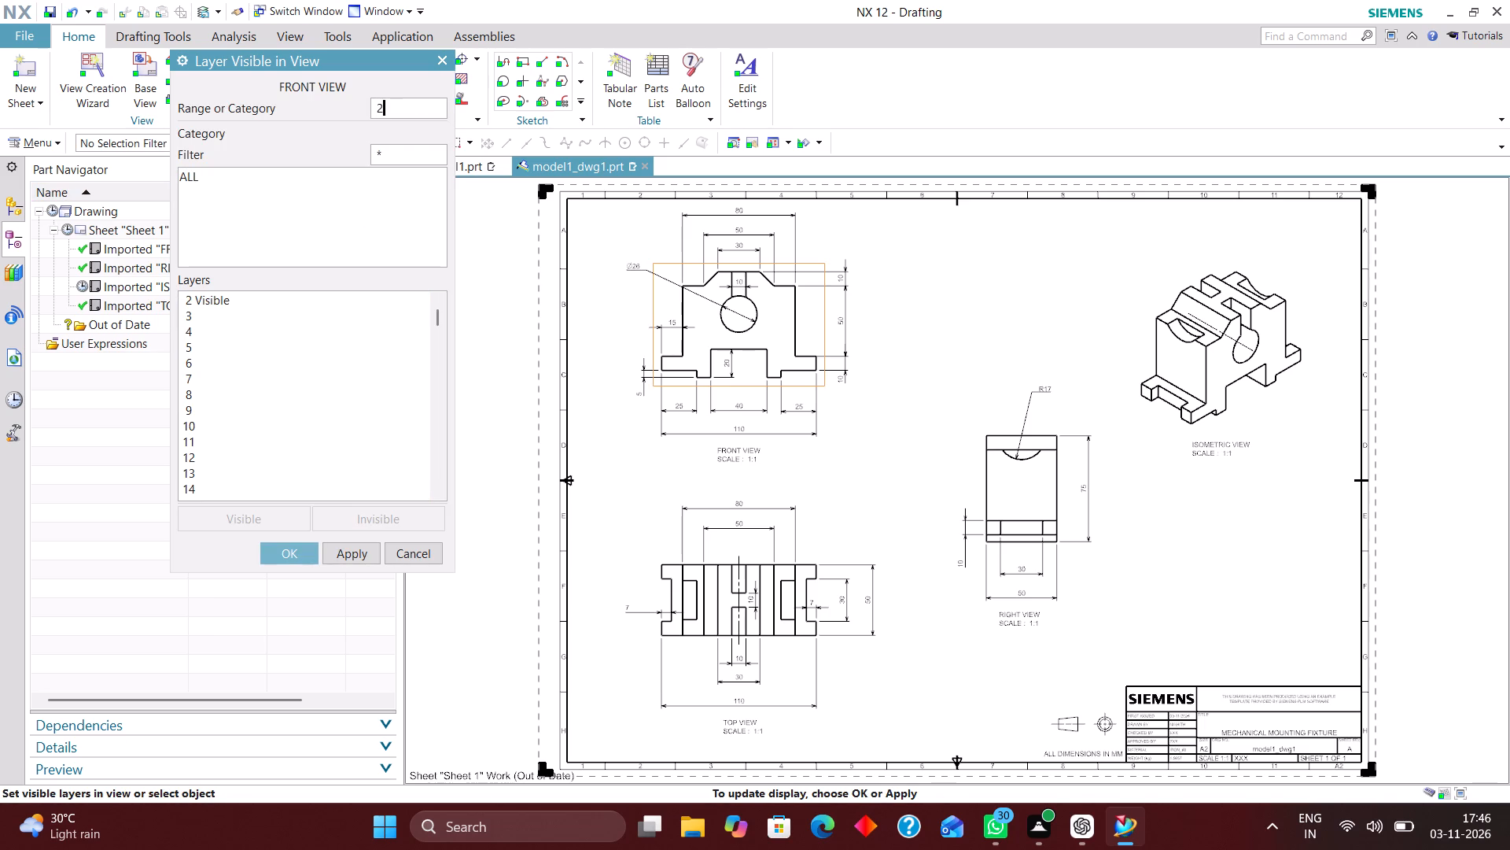
text(223)
key(Return)
text(224)
key(Return)
text(225)
key(Return)
text(226)
key(Return)
text(256)
key(Return)
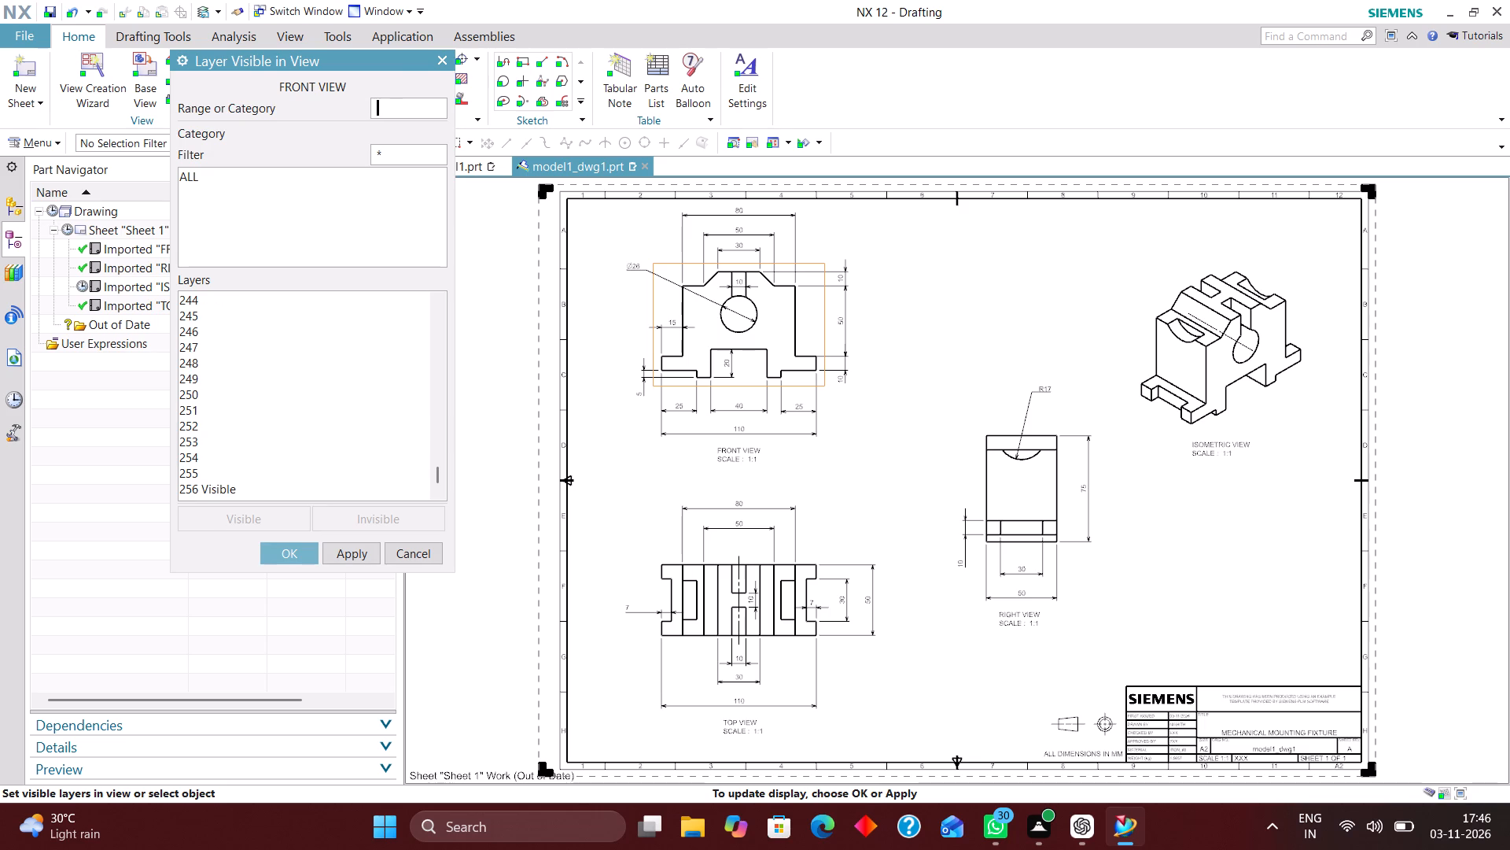
click(286, 545)
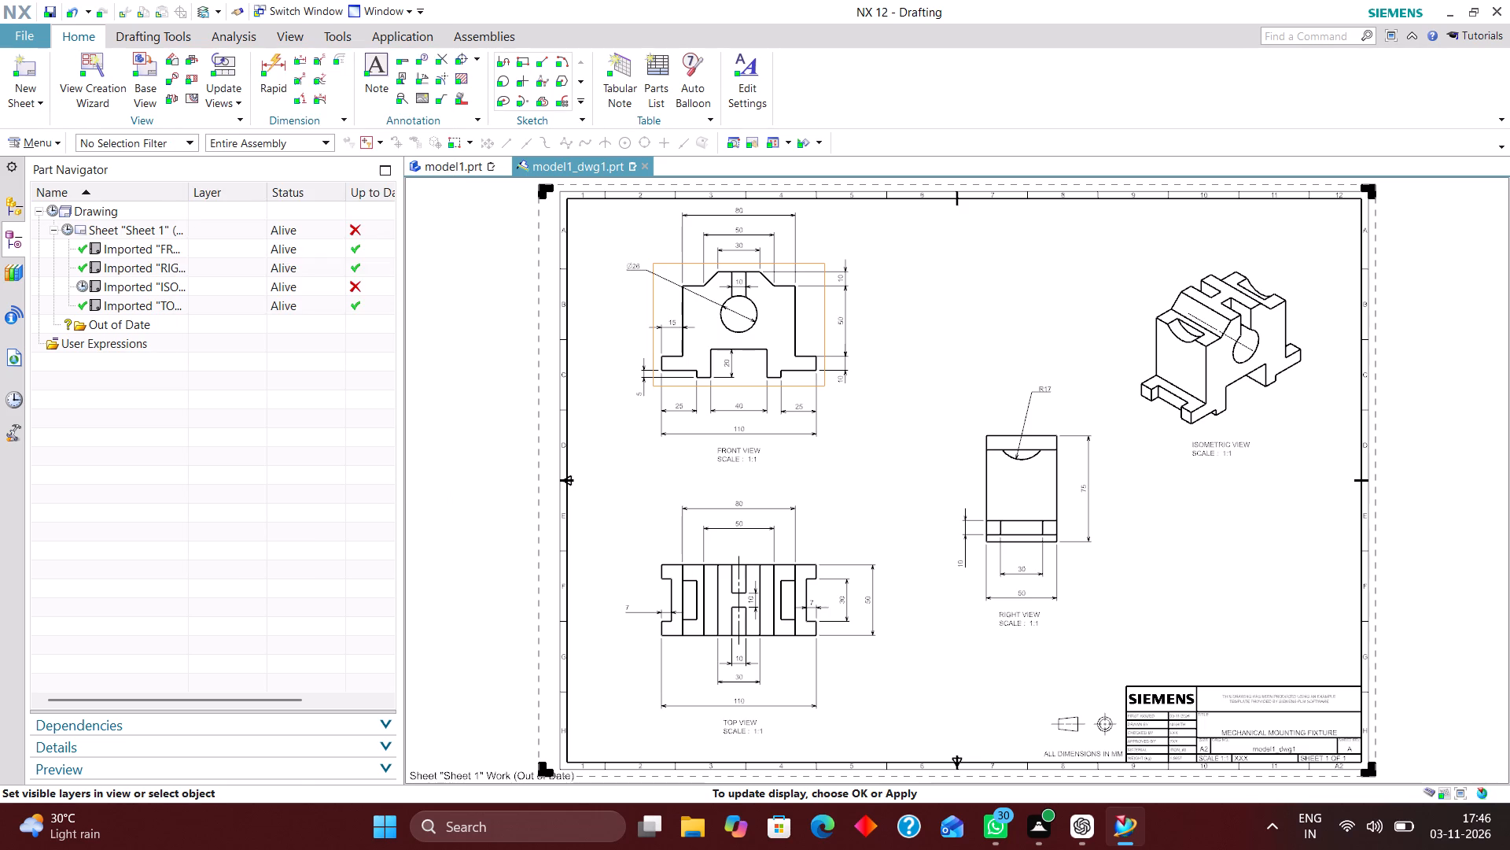
Set all layers of the top view to invisible.
click(217, 132)
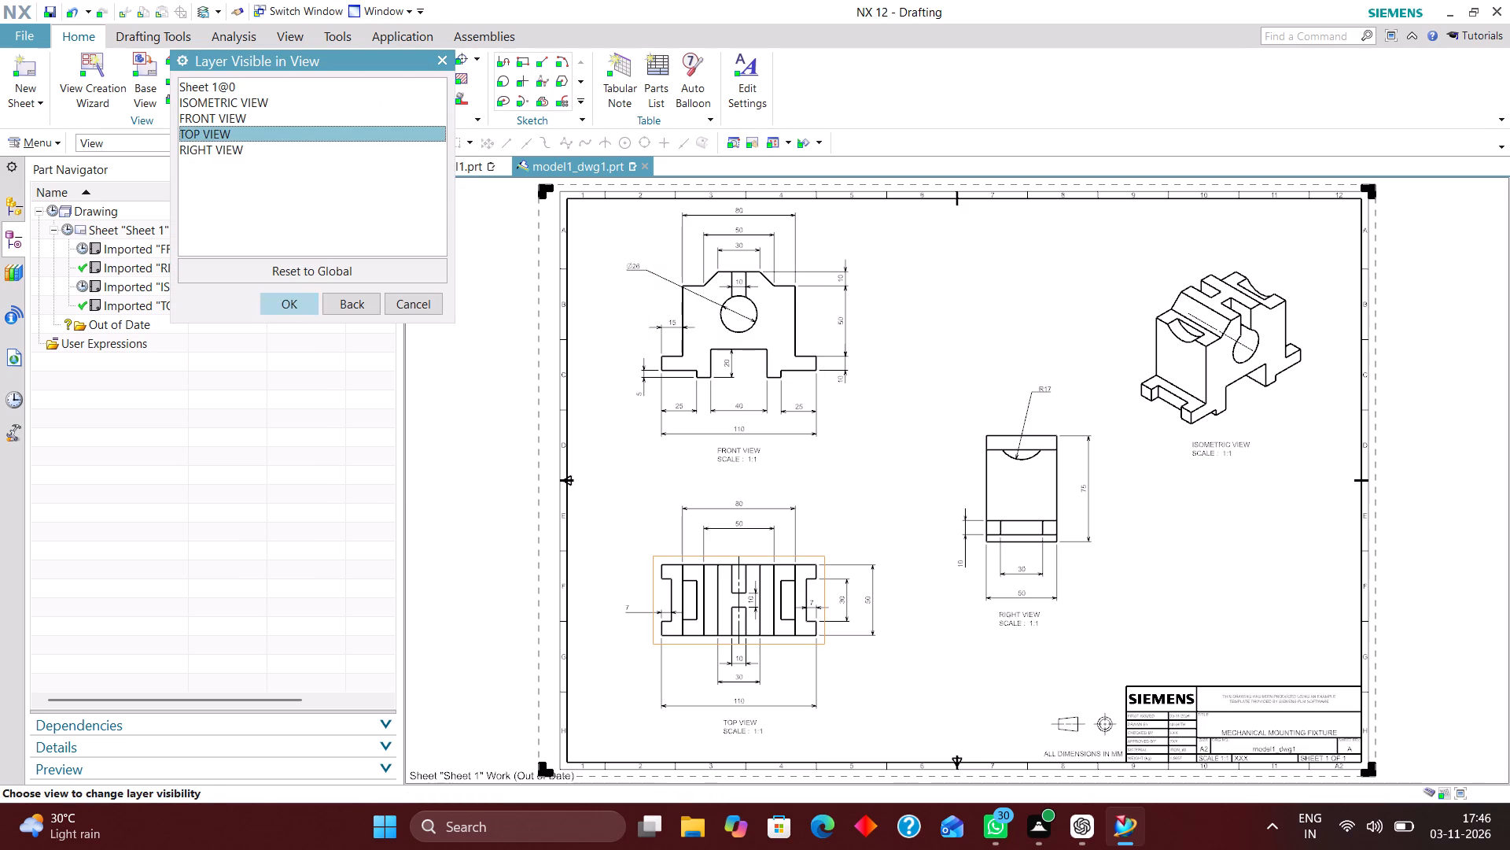
click(285, 310)
click(193, 177)
click(410, 515)
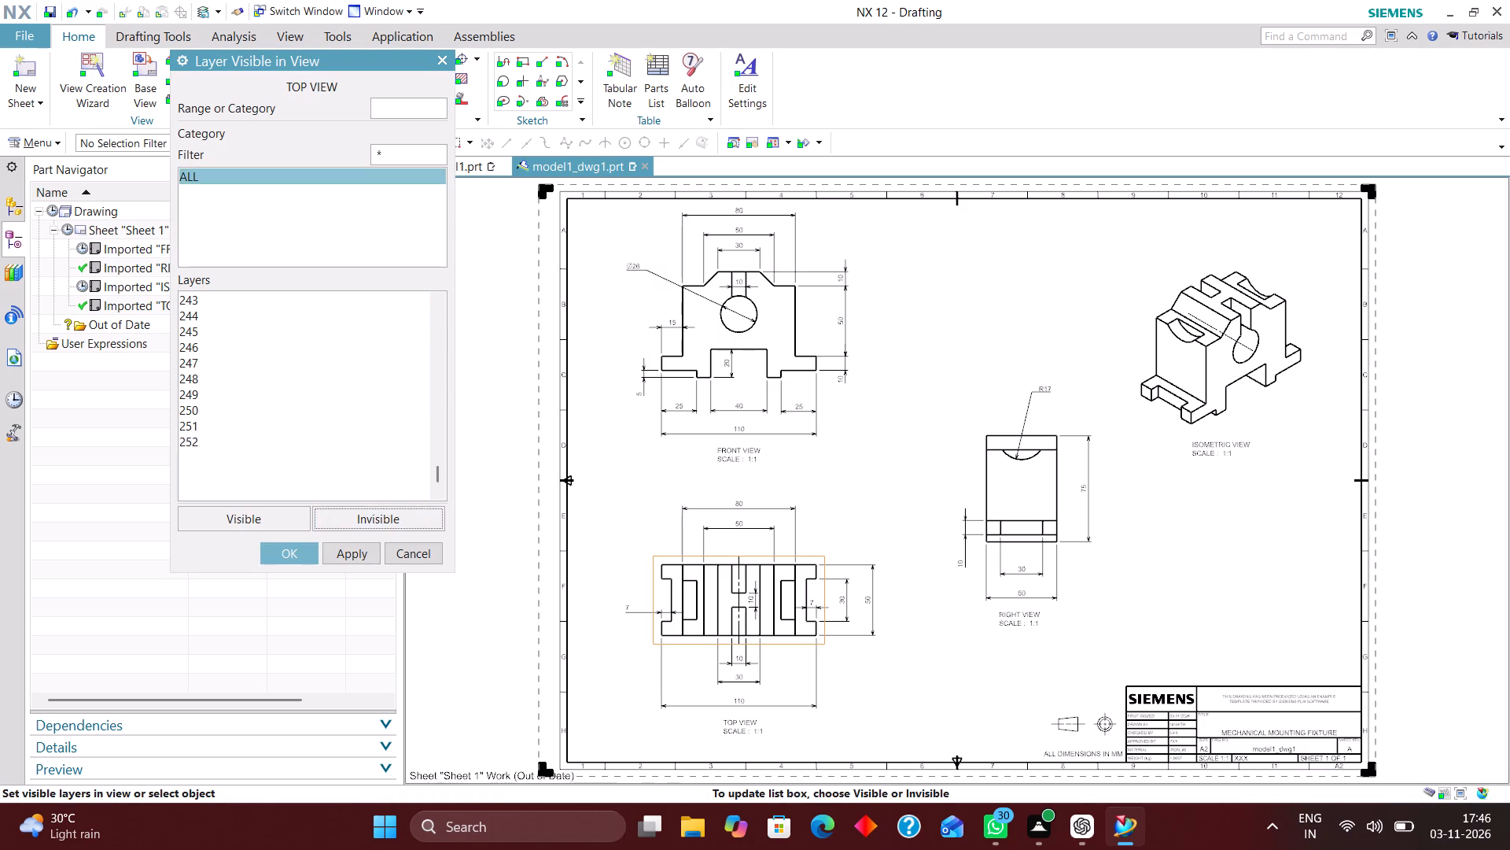
Make layers 2, 223, 224, 225, 226 and 256 visible in the top view and accept the layer settings.
click(404, 108)
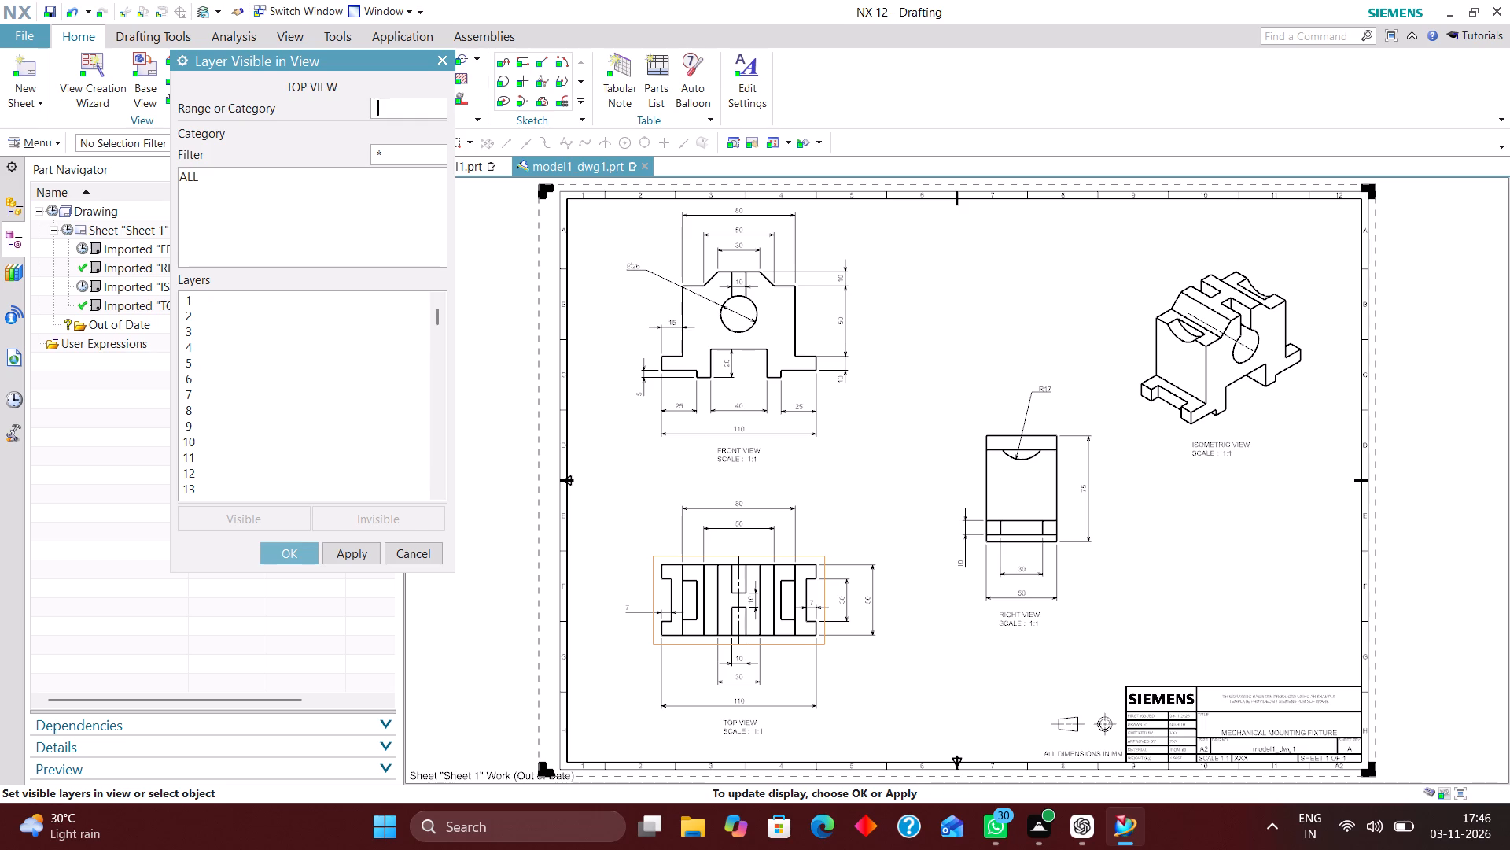
key(2)
key(Return)
text(223)
key(Return)
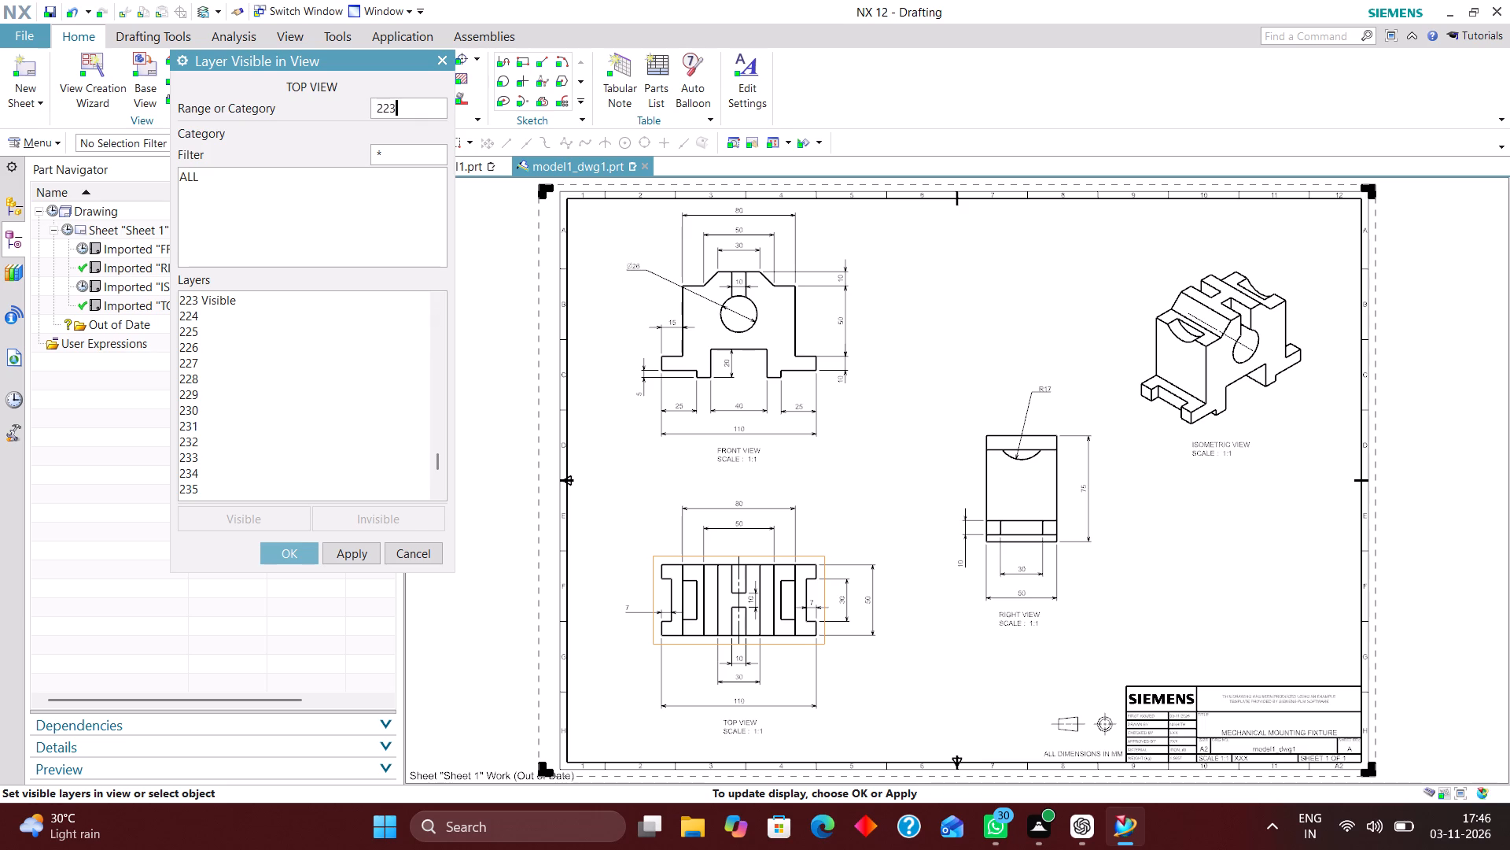
text(224)
key(Return)
text(225)
key(Return)
text(226)
key(Return)
text(256)
key(Return)
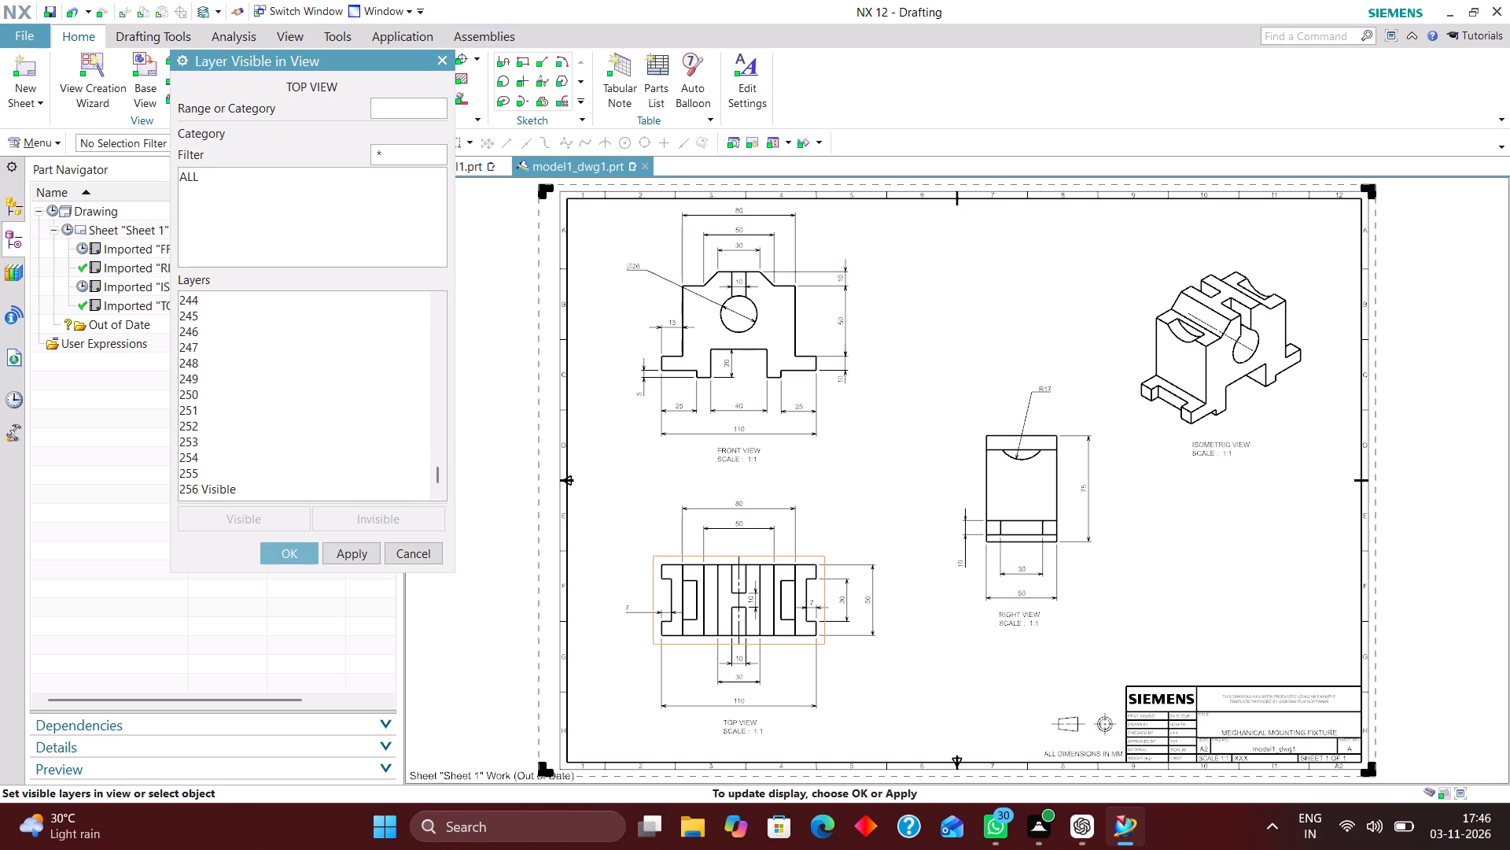
click(296, 557)
Set all layers of the right view to invisible.
click(264, 150)
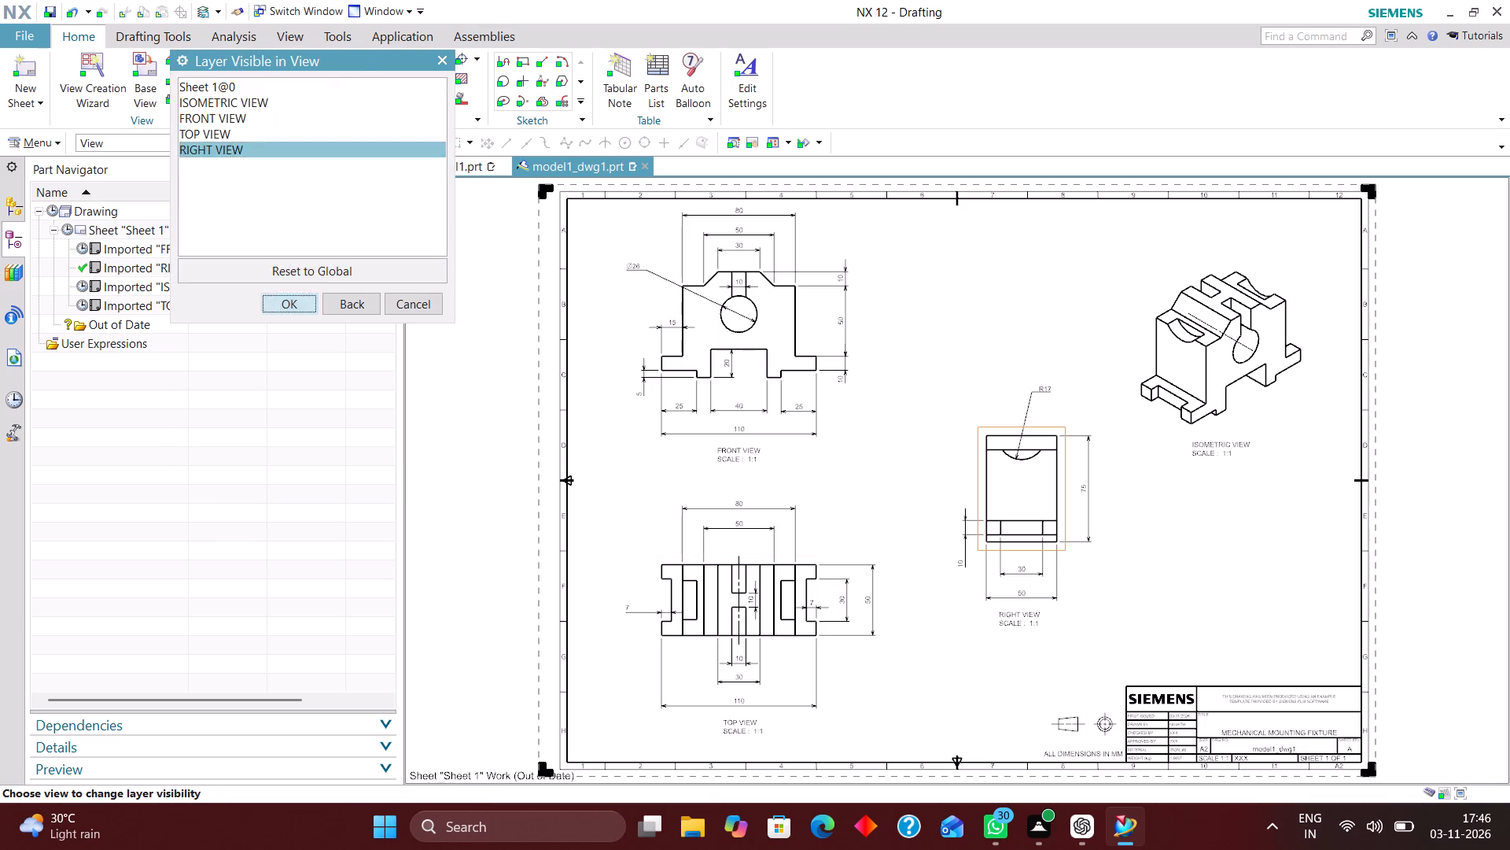
click(280, 301)
click(189, 176)
click(405, 525)
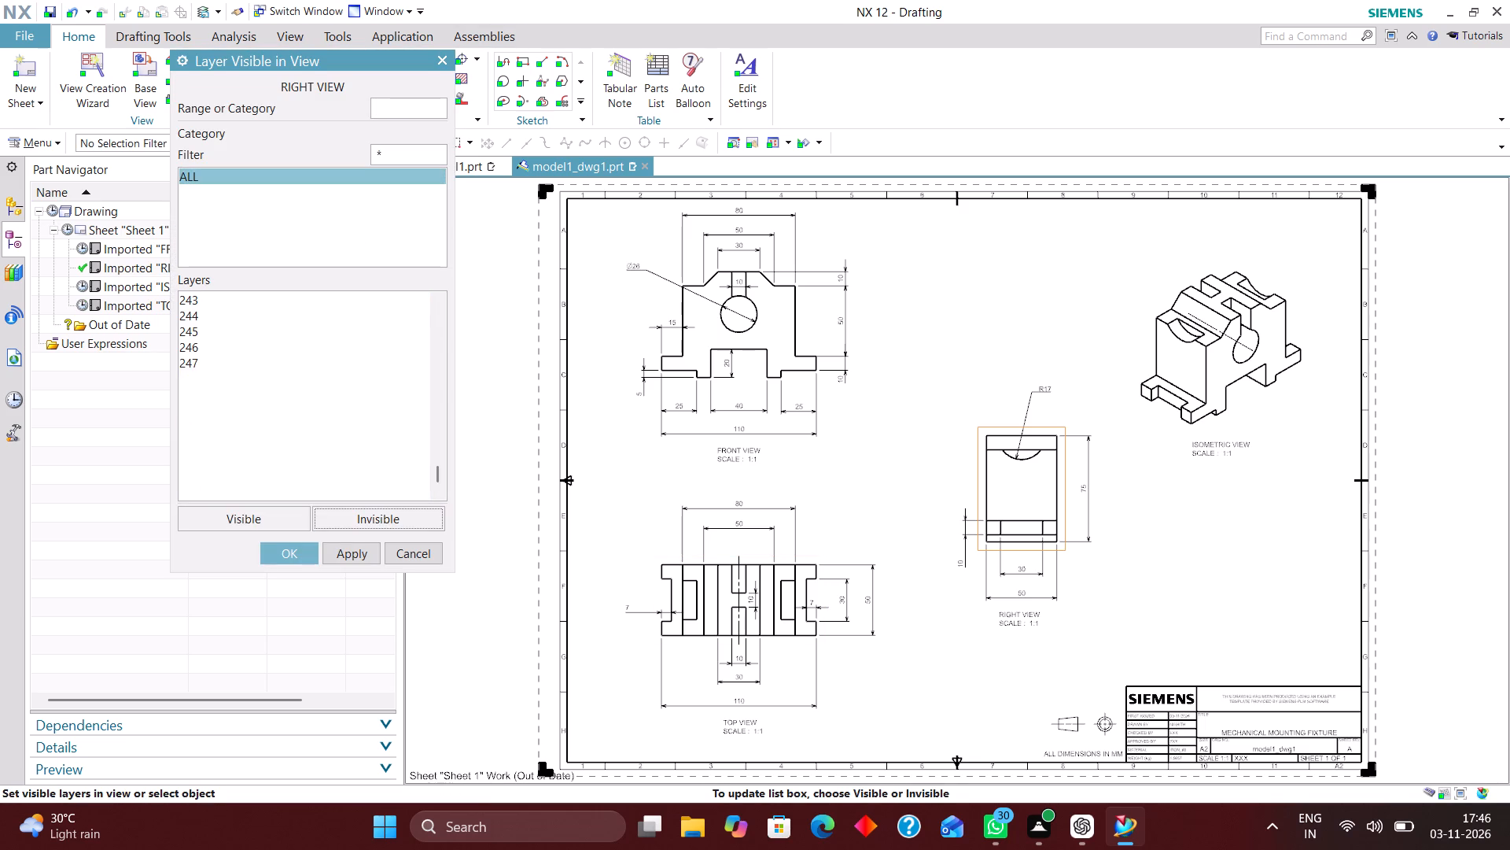
Make layers 2, 223, 224, 225, 226 and 256 visible in the right view, accept, and leave the view layer settings.
click(403, 107)
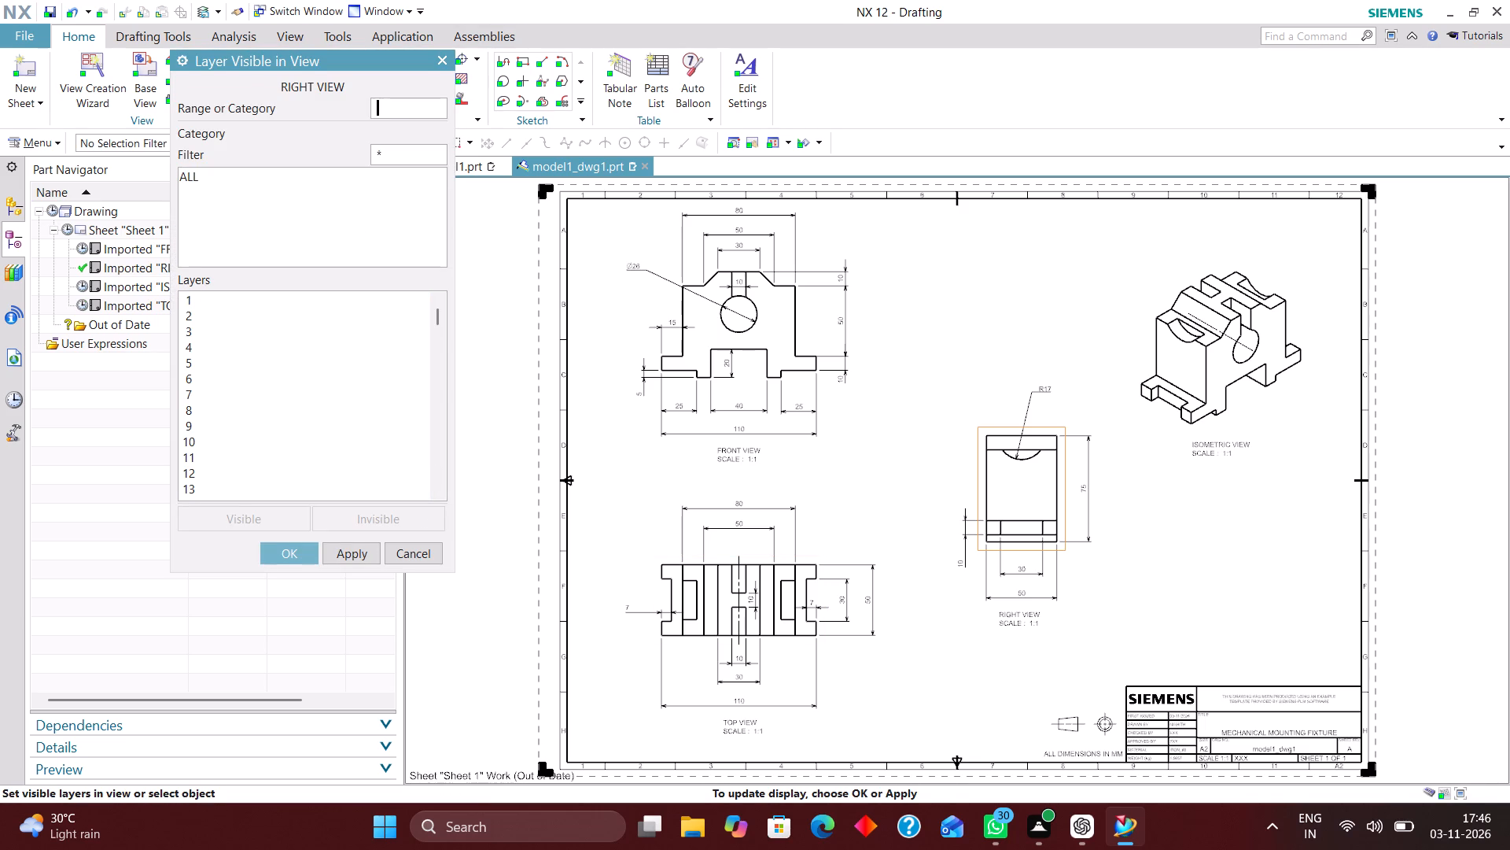
key(2)
key(Return)
text(223)
key(Return)
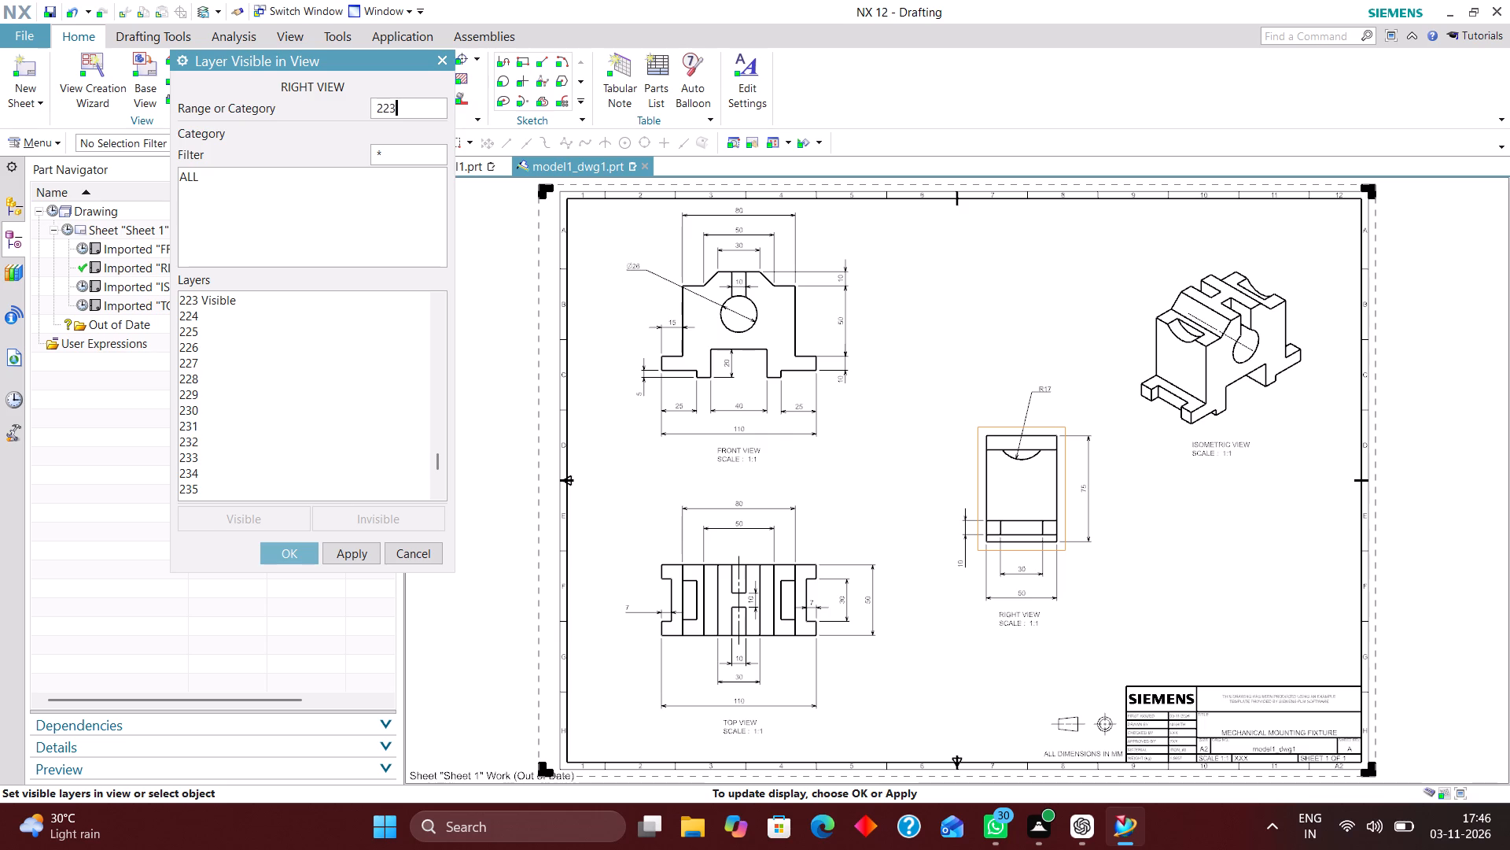
text(2254)
key(BackSpace)
key(BackSpace)
key(4)
key(Return)
text(225)
key(Return)
text(226)
key(Return)
text(256)
key(Return)
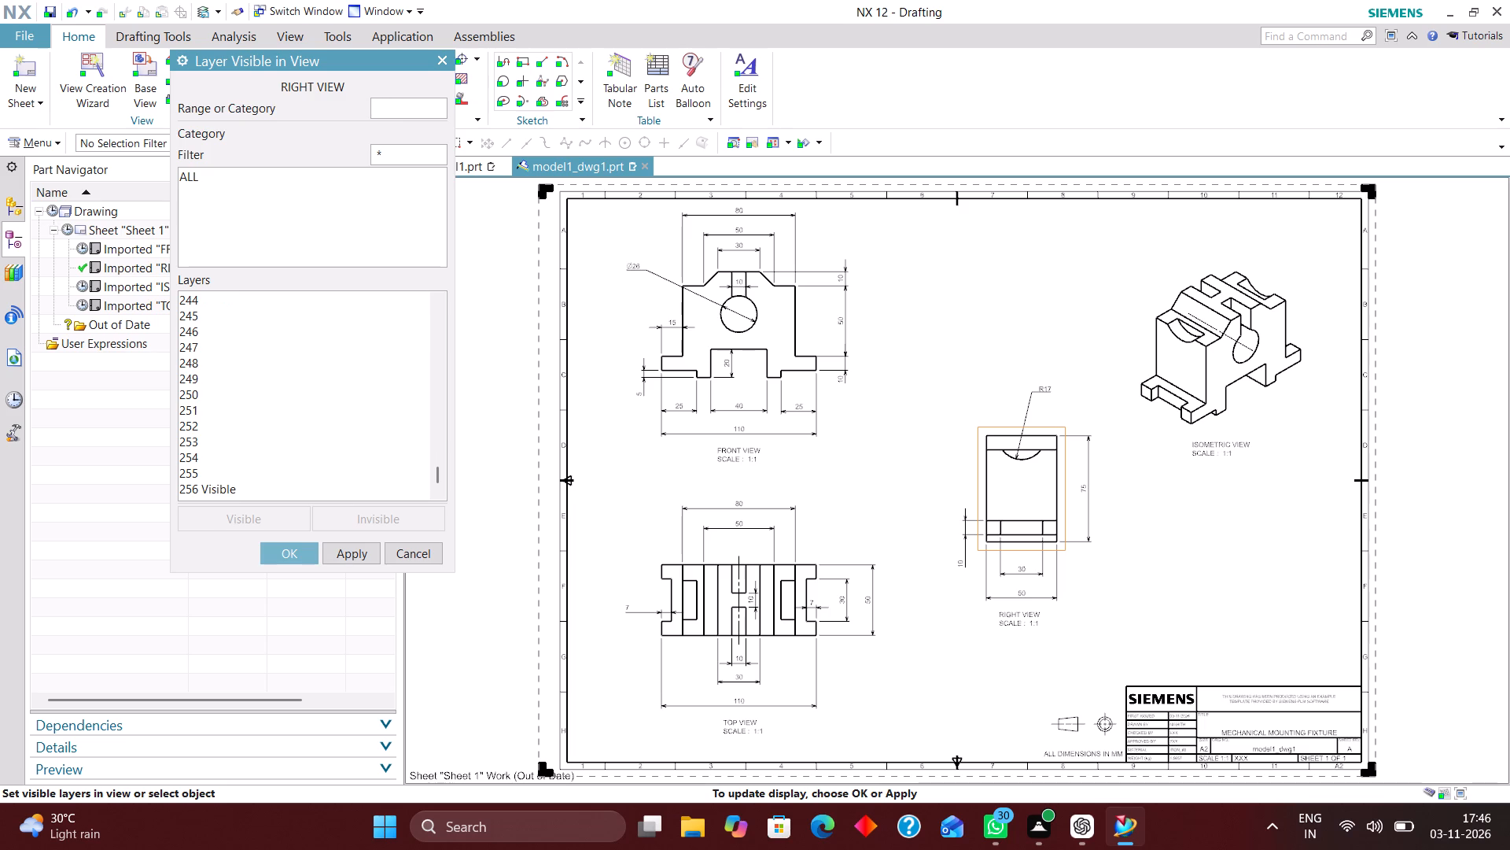
click(293, 558)
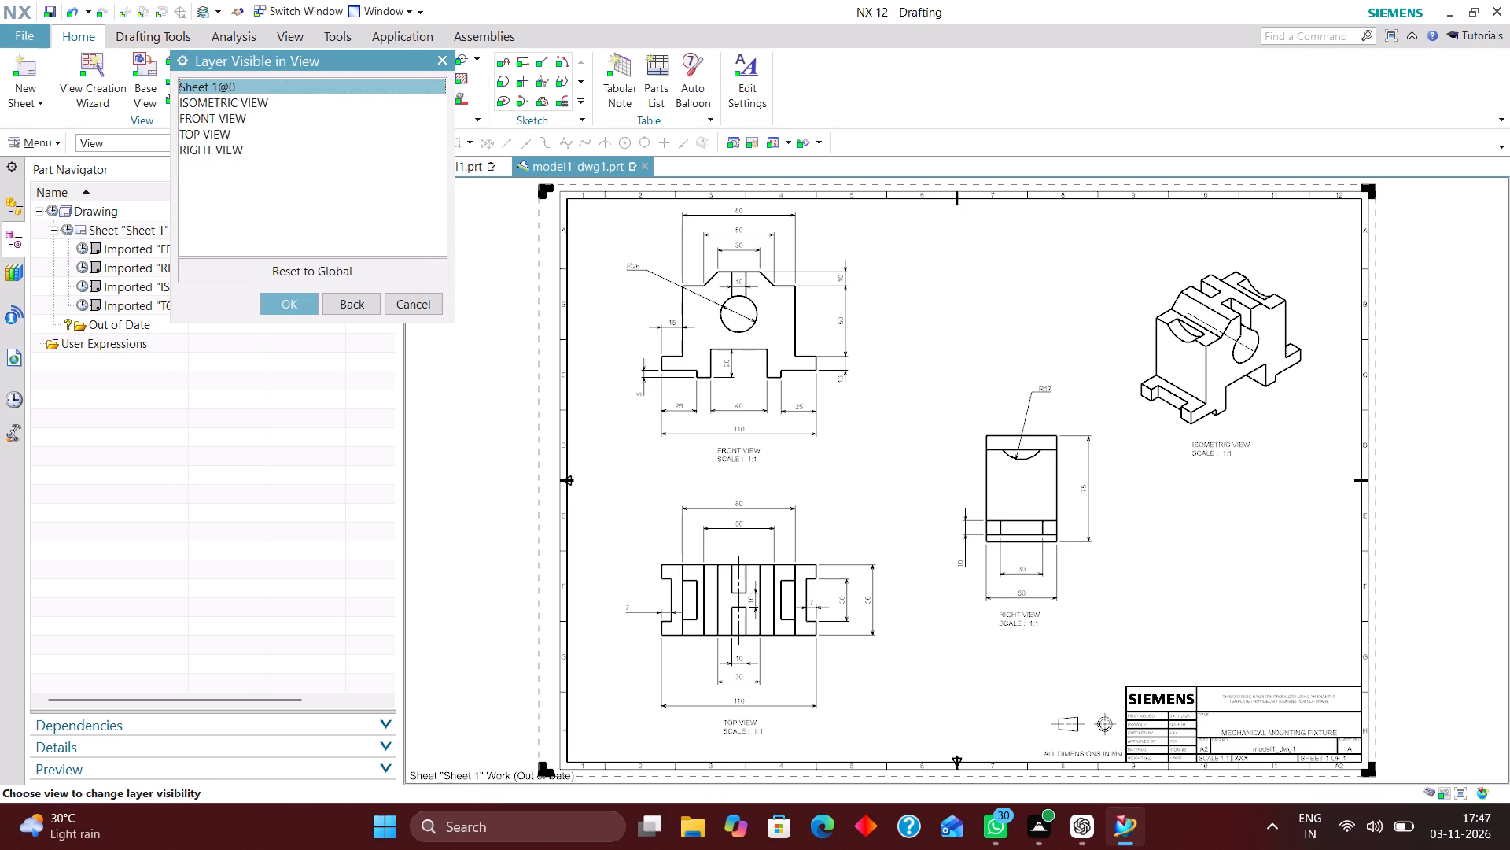
click(414, 303)
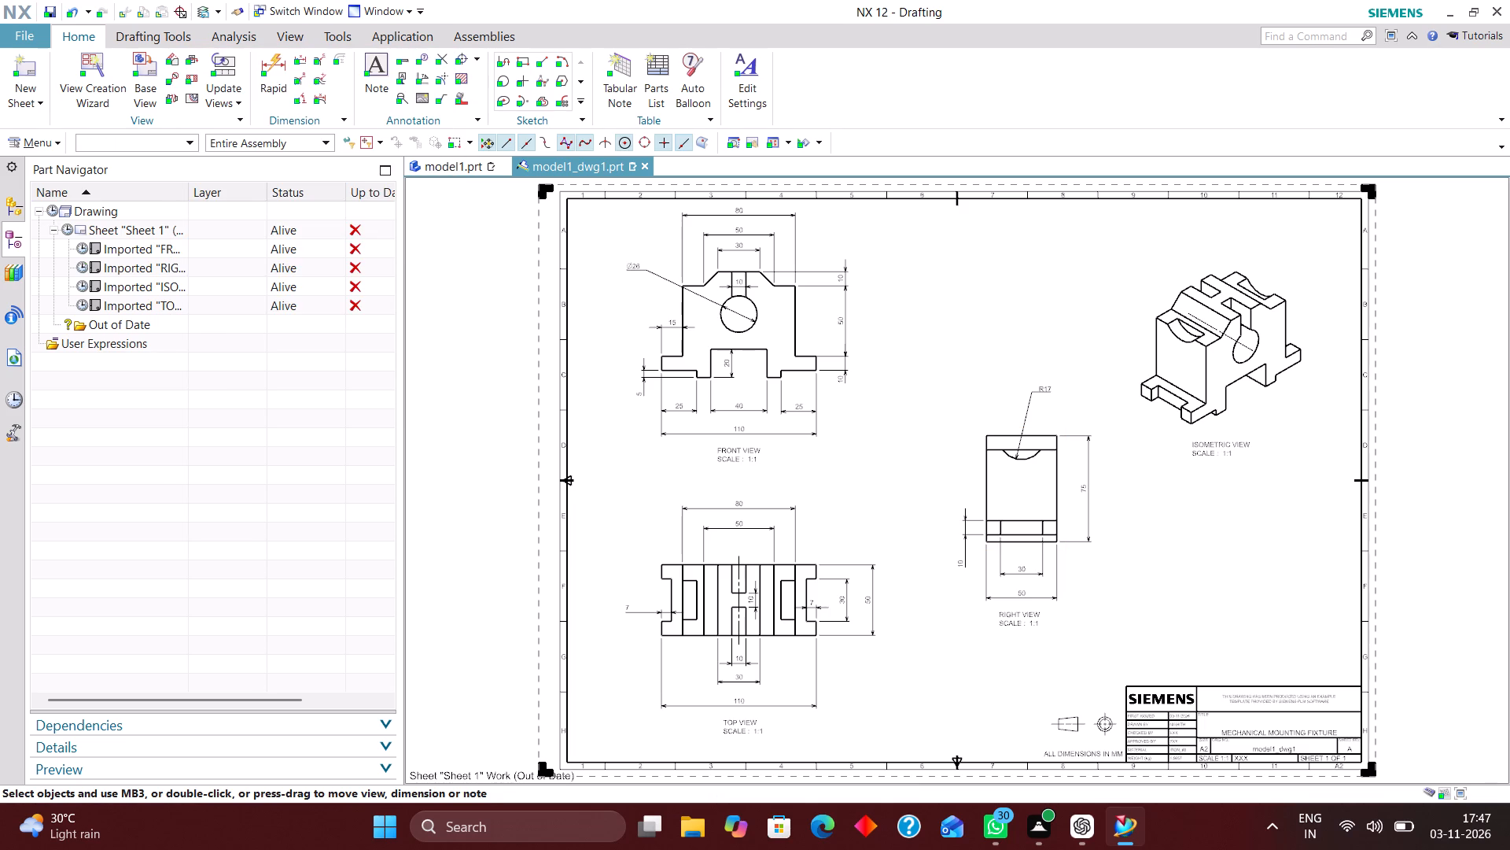
Update the out-of-date drawing so that all its imported views are current.
click(48, 209)
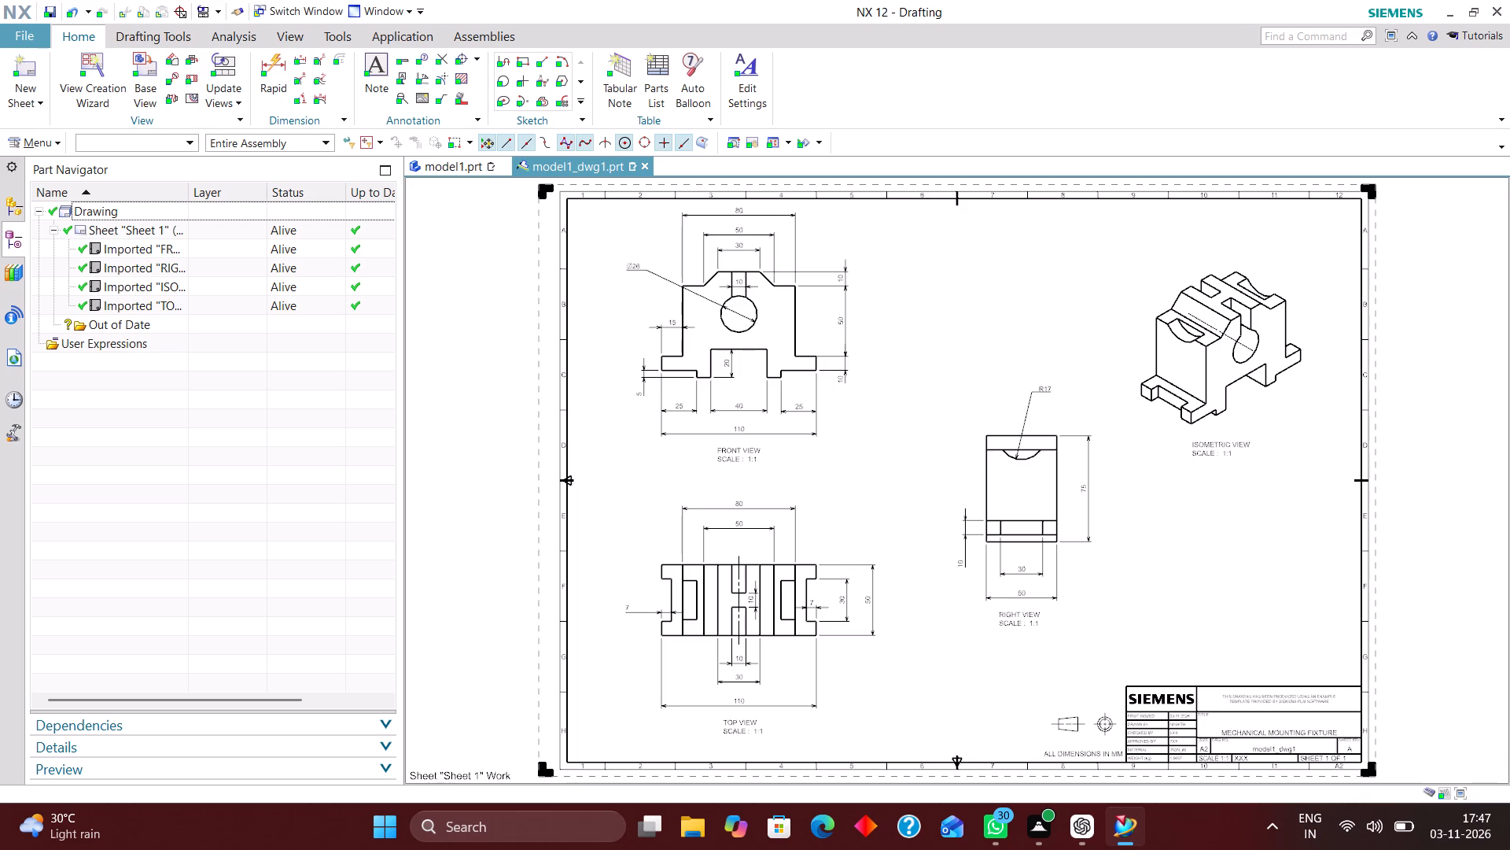
Examine the updated views, their dimensions and the title block across the sheet.
scroll(879, 449, up, 3)
scroll(769, 421, down, 3)
right_drag(918, 290, 827, 548)
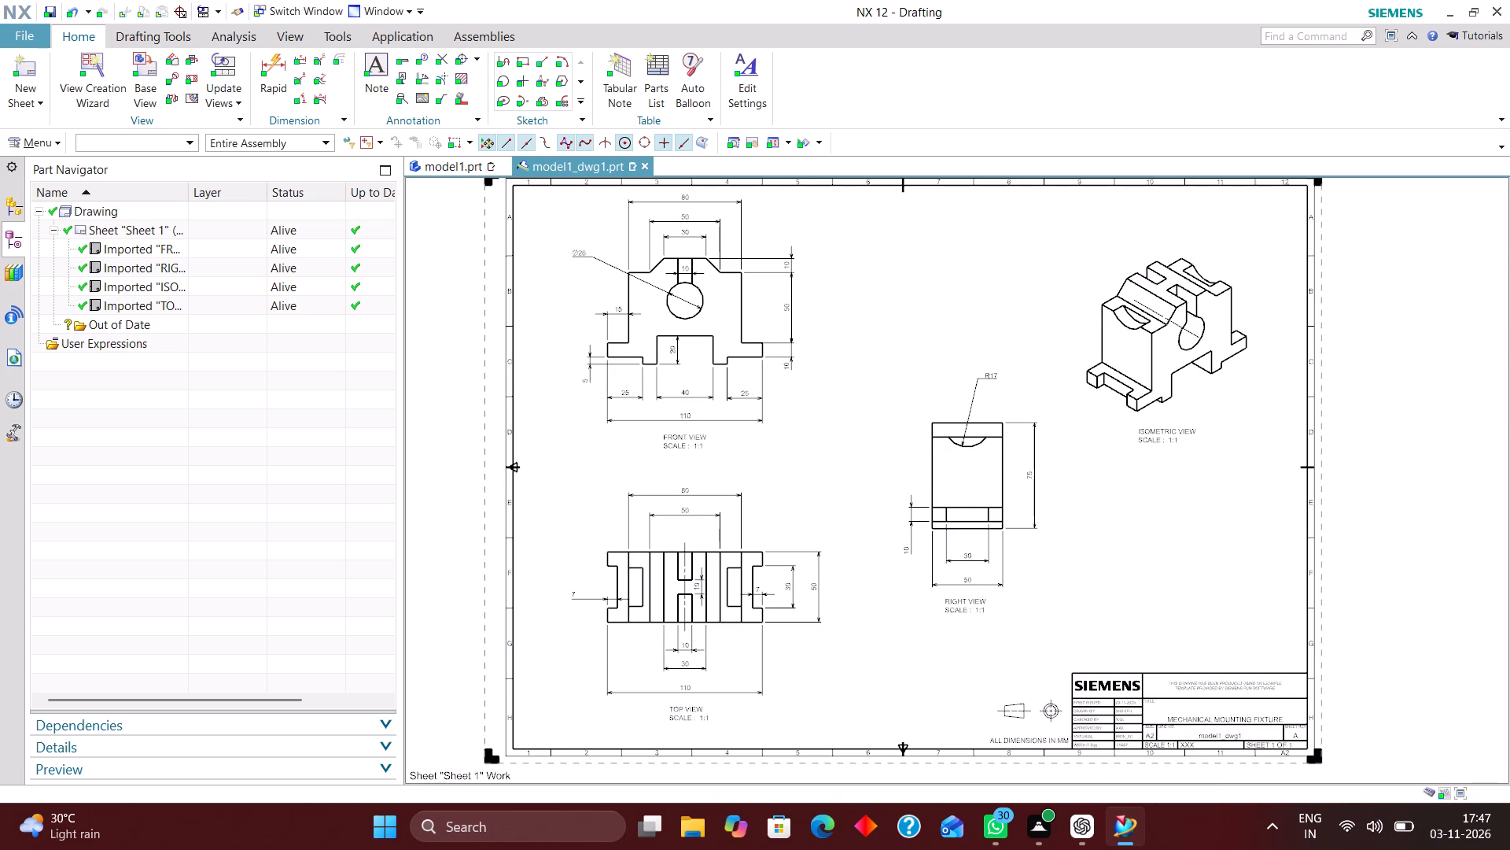
right_drag(959, 315, 830, 478)
scroll(1173, 719, up, 3)
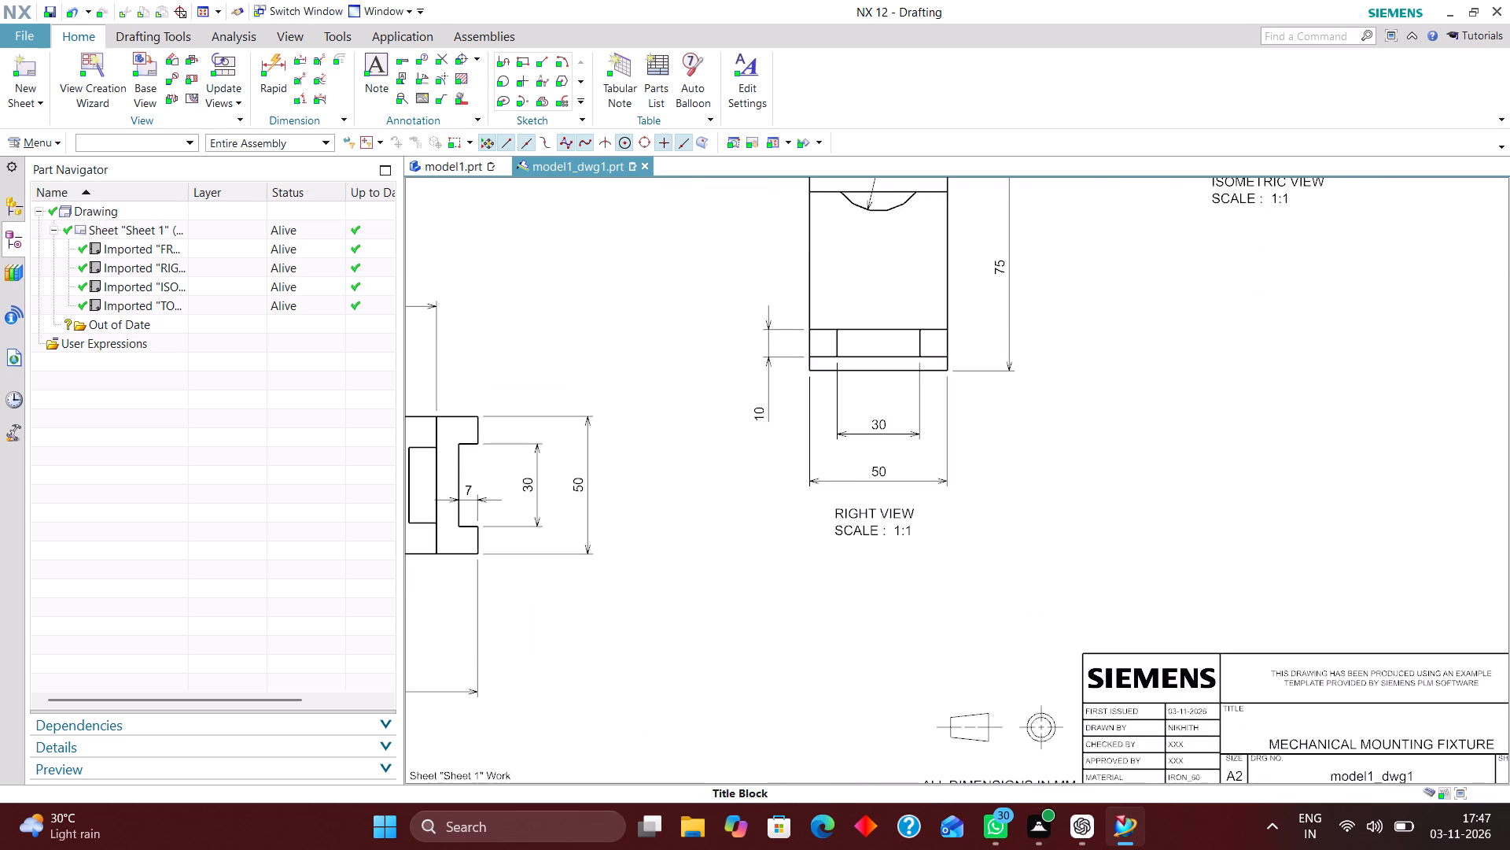
scroll(805, 617, down, 2)
drag(860, 529, 860, 523)
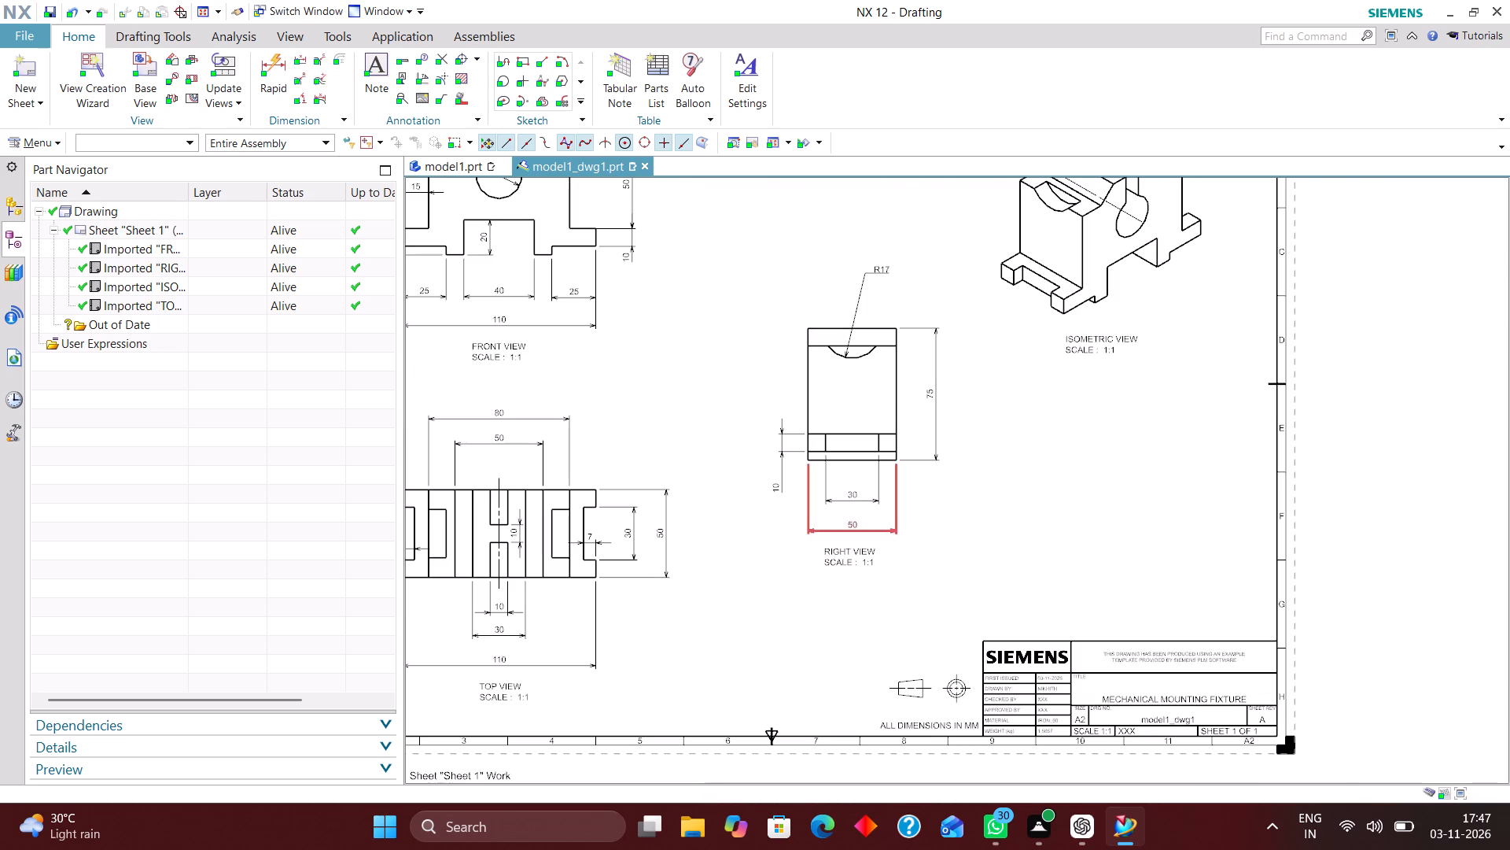
drag(860, 523, 860, 516)
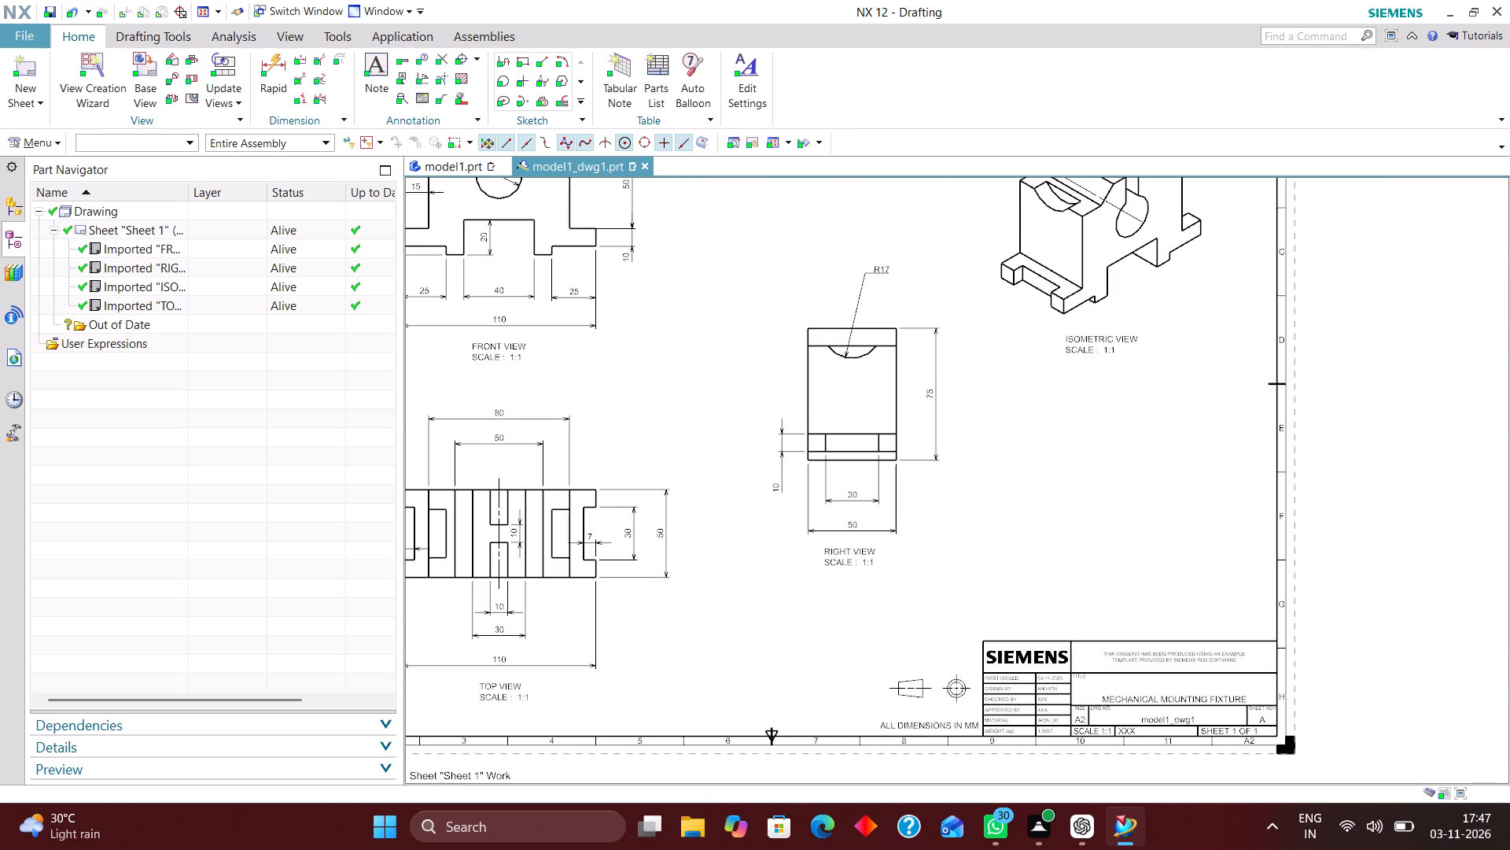
right_drag(1105, 459, 990, 623)
scroll(1120, 789, up, 2)
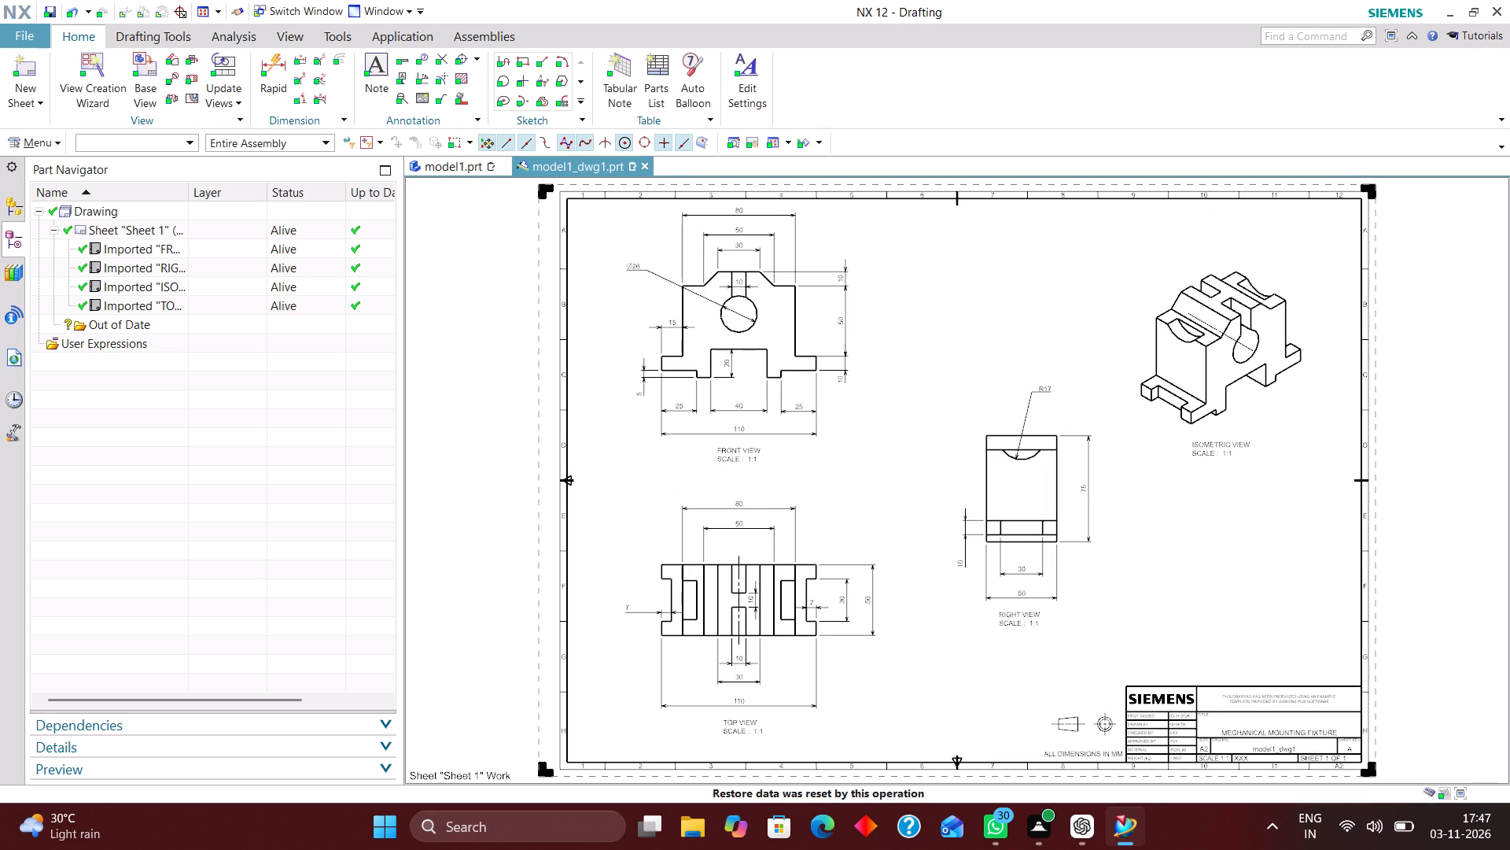
scroll(1120, 789, up, 6)
scroll(834, 650, down, 2)
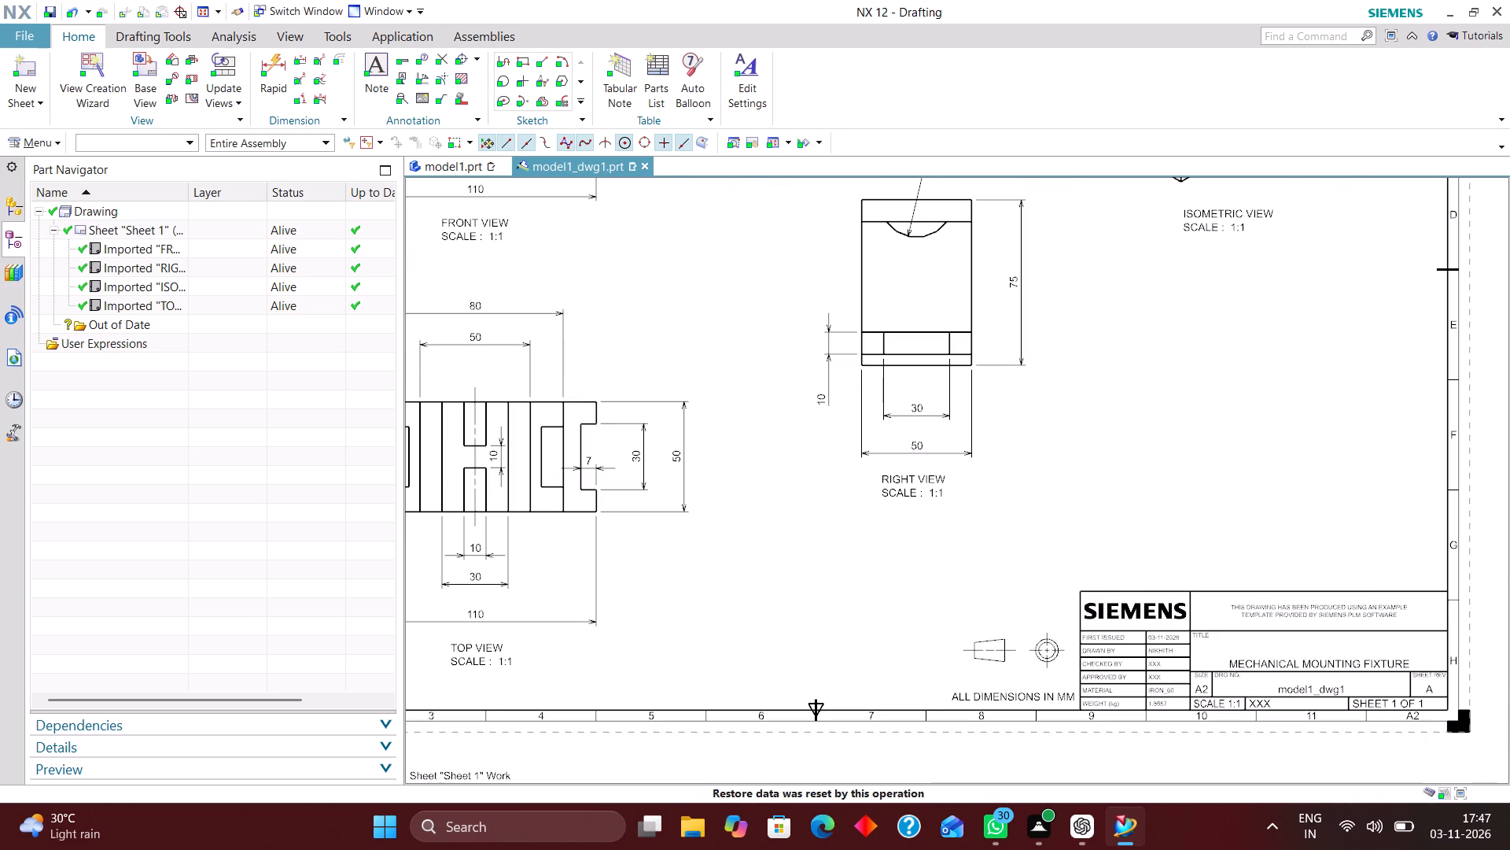
scroll(1342, 704, up, 2)
scroll(1313, 702, down, 5)
scroll(1250, 623, up, 2)
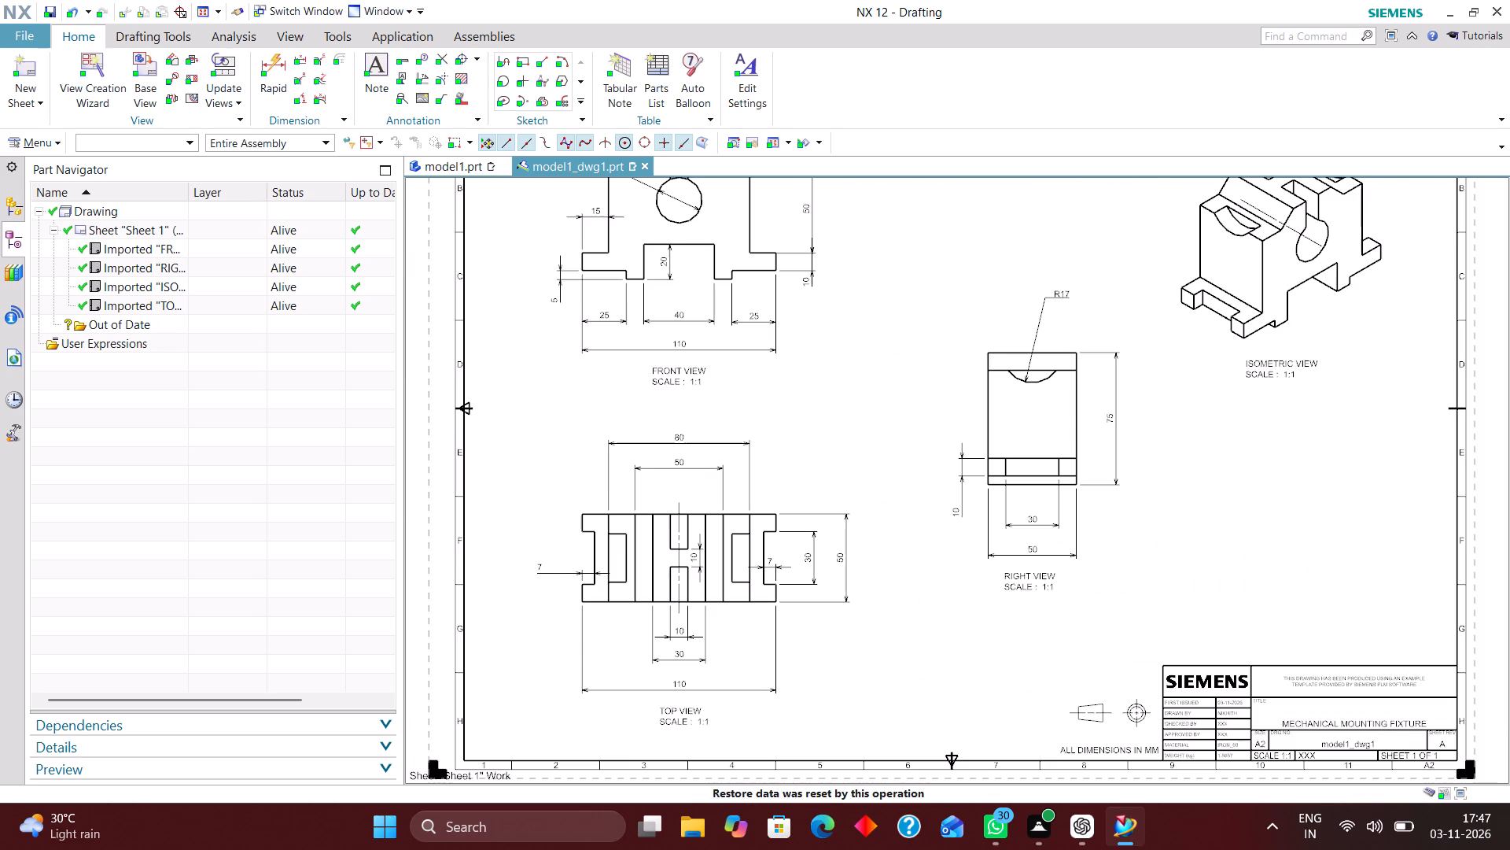
right_drag(1254, 493, 1107, 602)
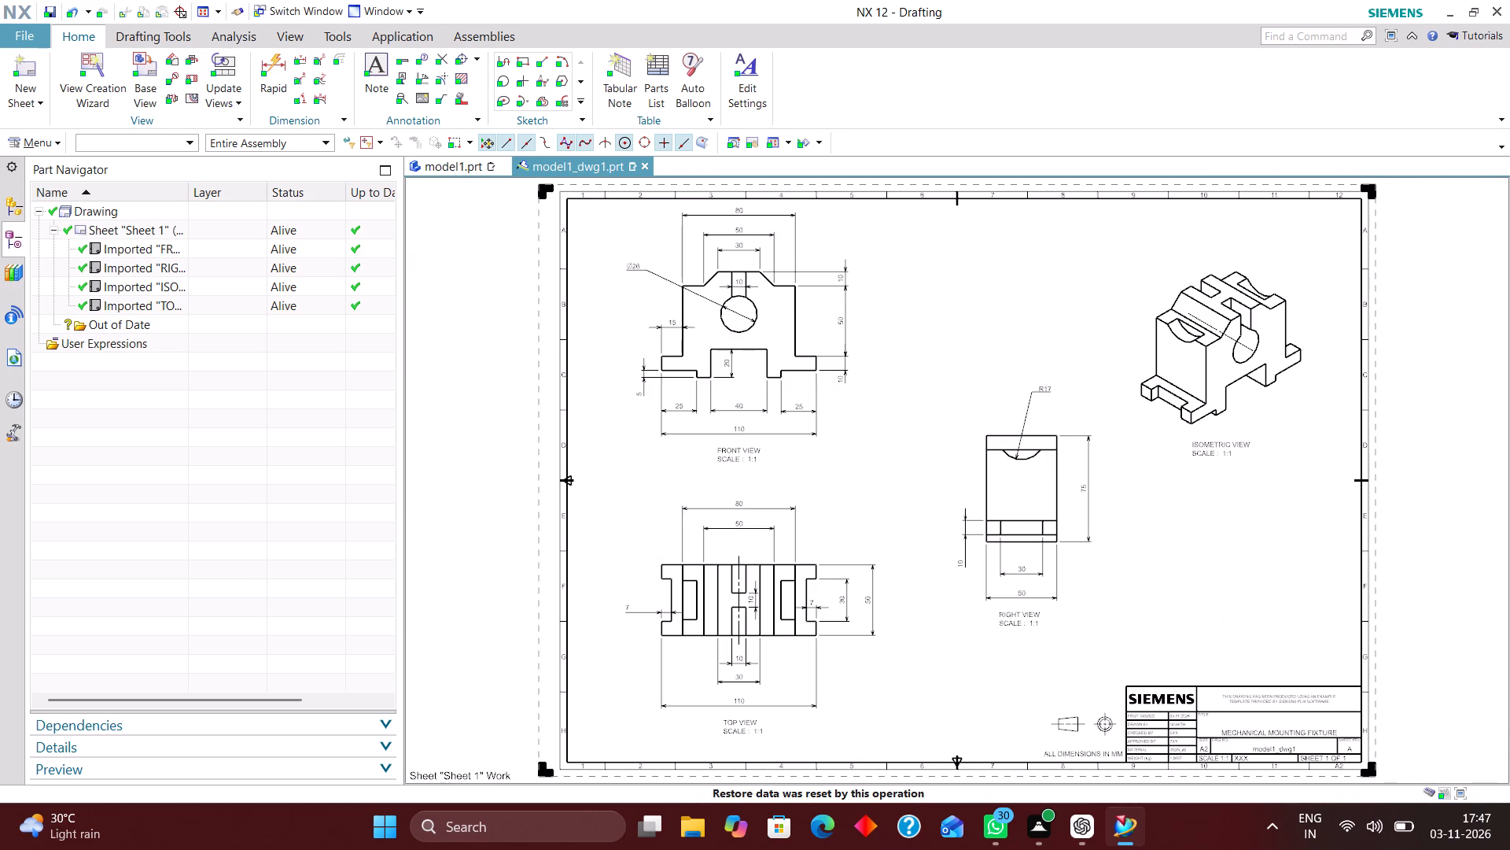
Select all dimensions on the sheet with the Dimension filter and move them to layer 223.
click(171, 140)
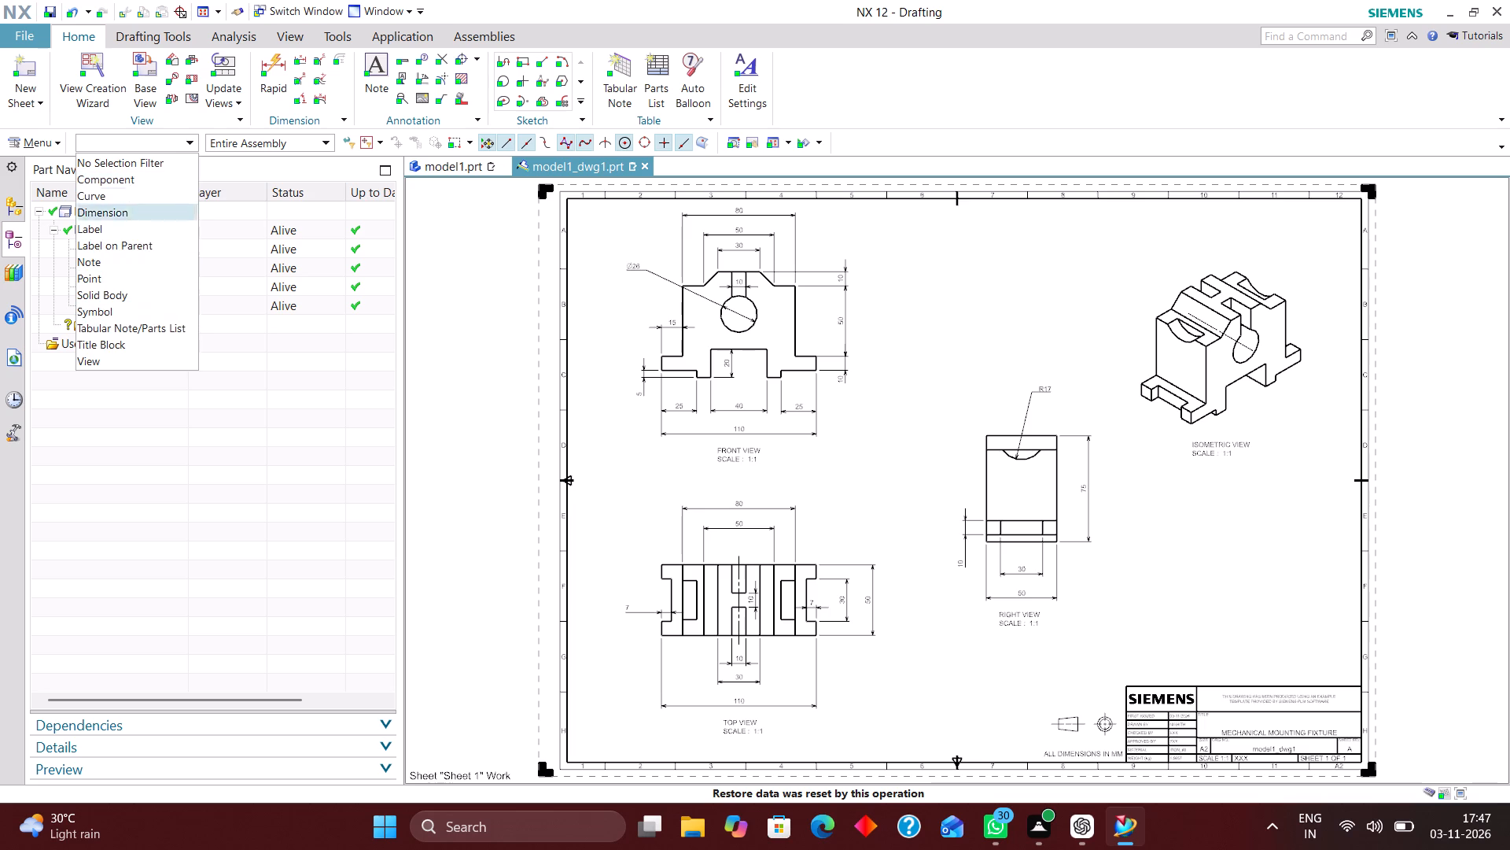
click(123, 209)
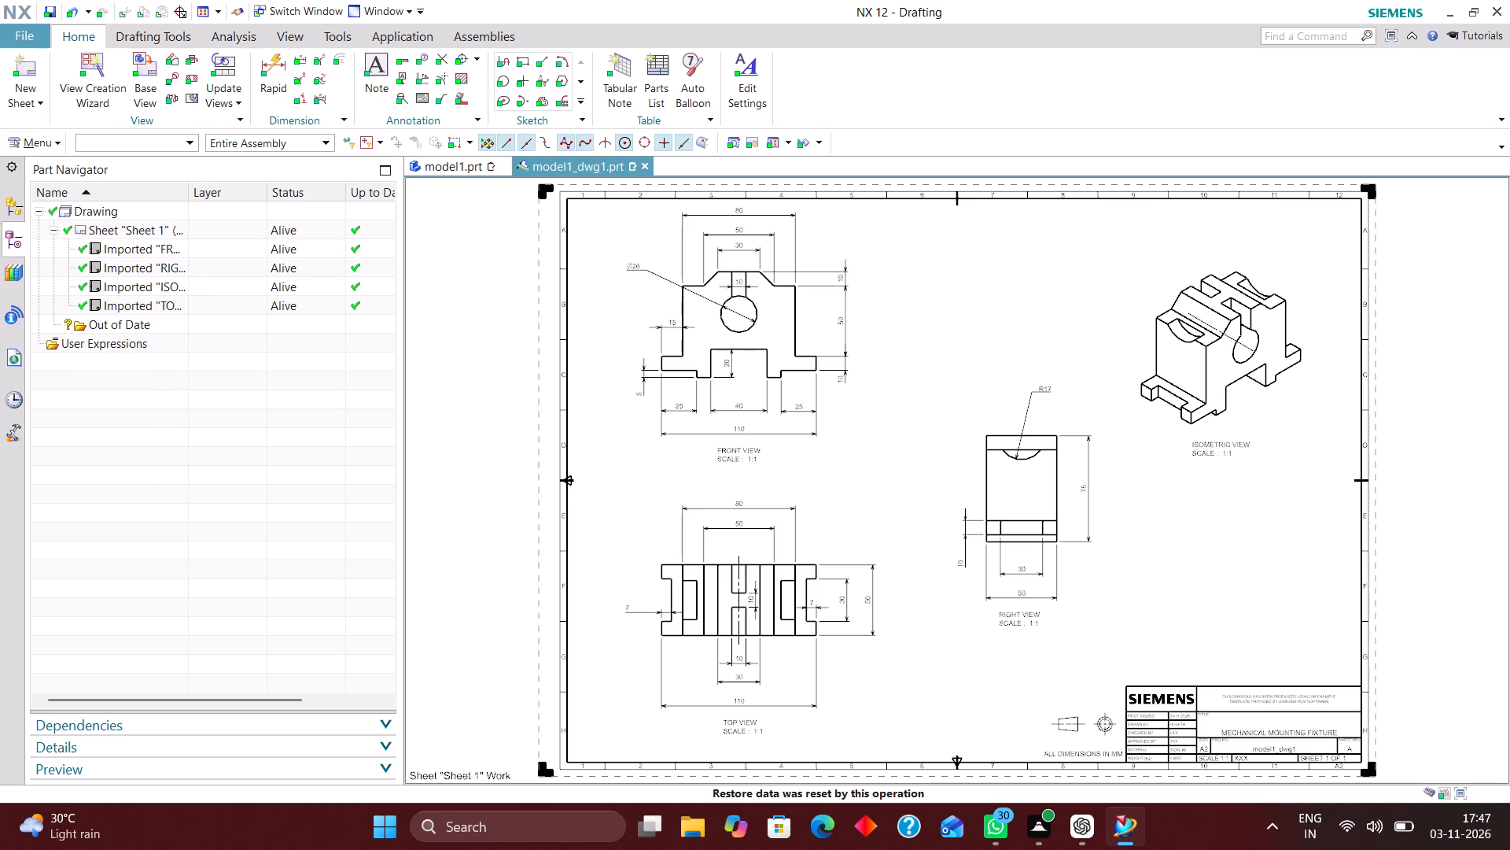
key(ctrl+a)
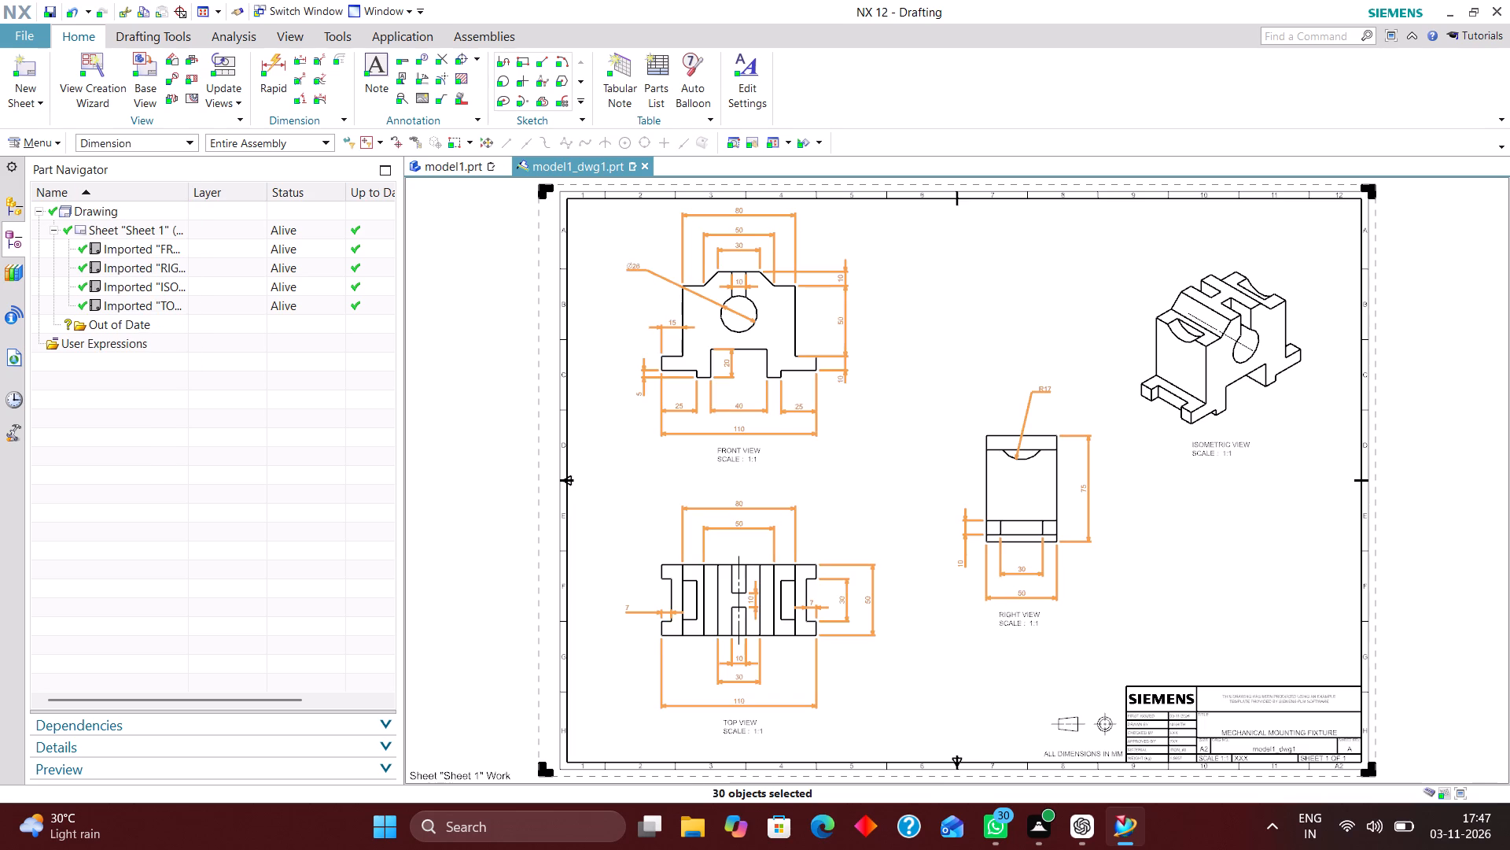
key(ctrl+j)
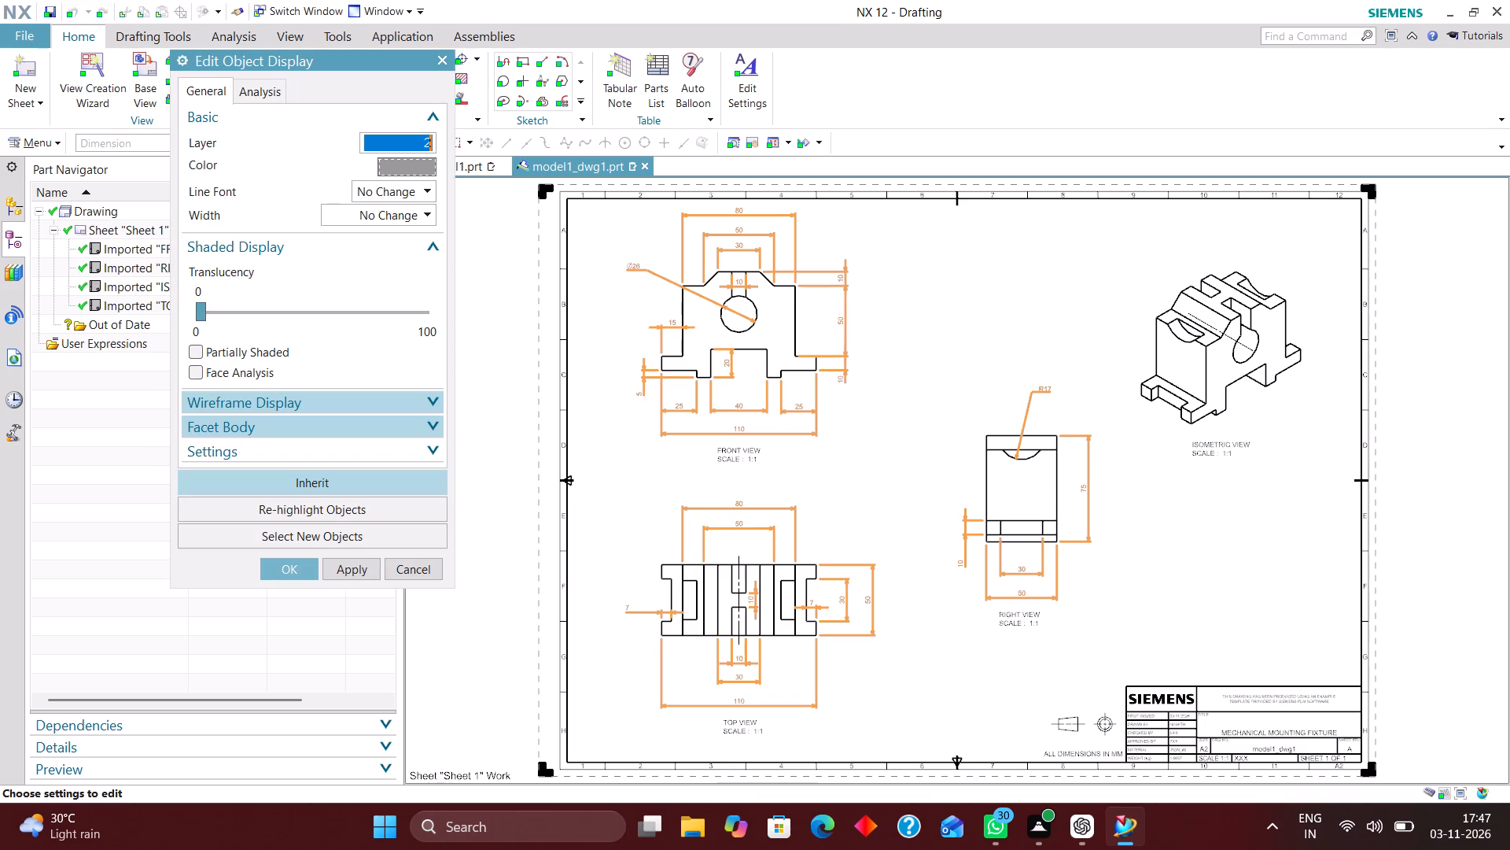
text(223)
key(Return)
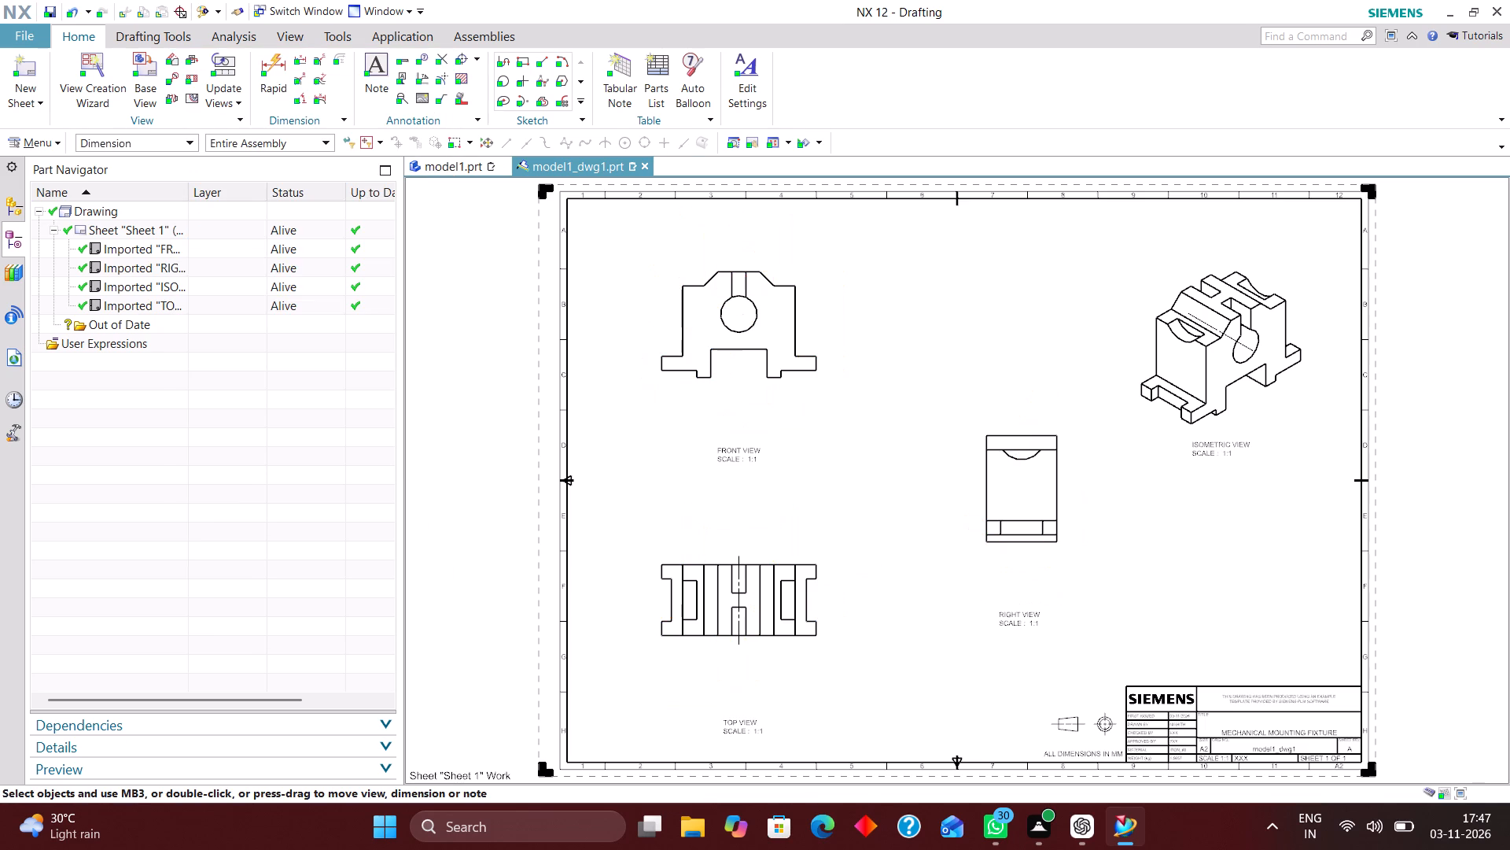
Select all notes on the sheet with the Note filter and move them to layer 224.
click(133, 141)
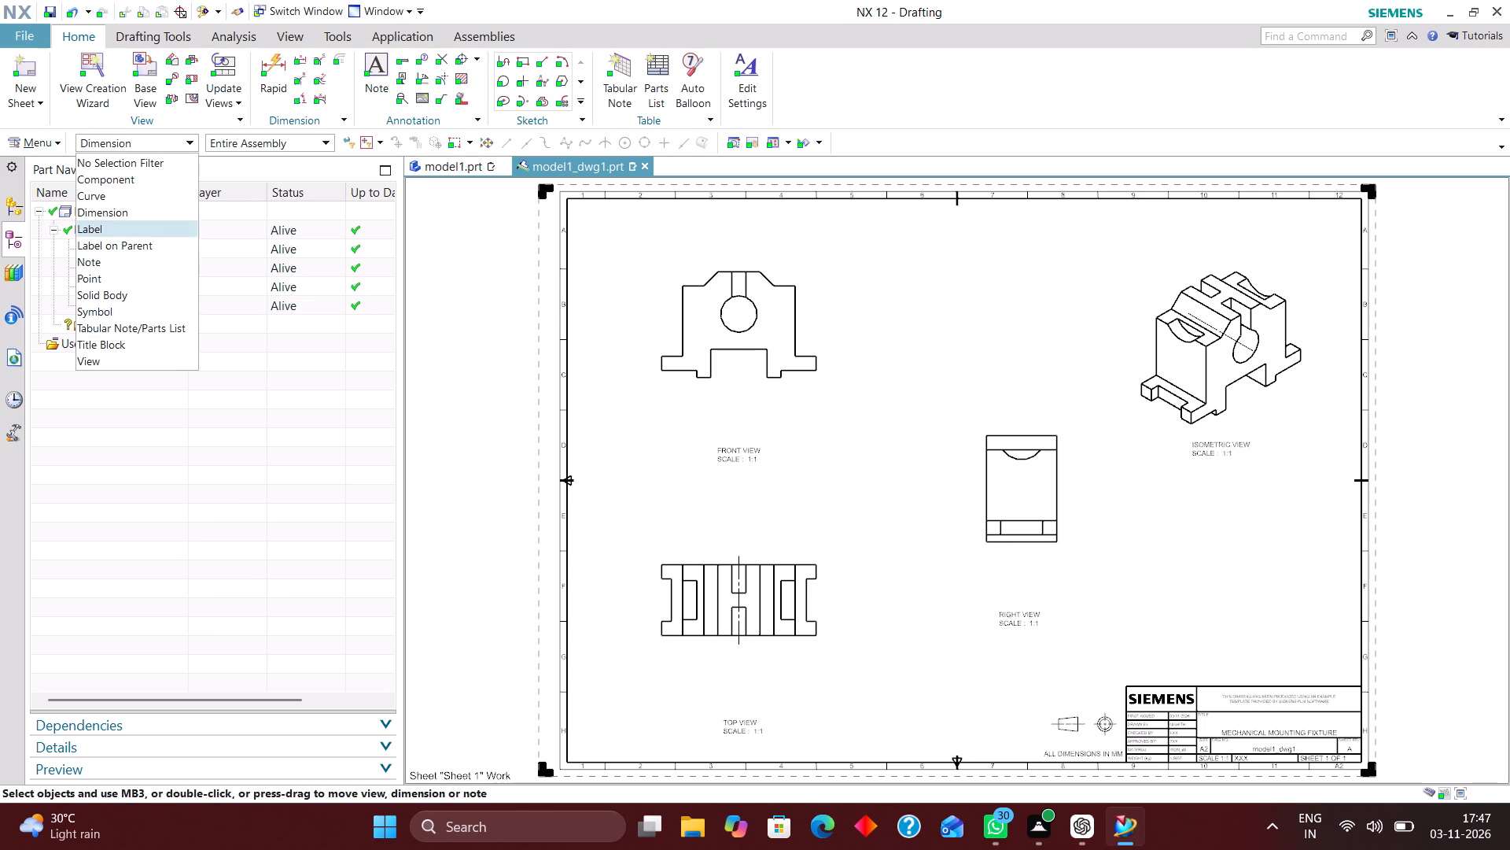
click(118, 258)
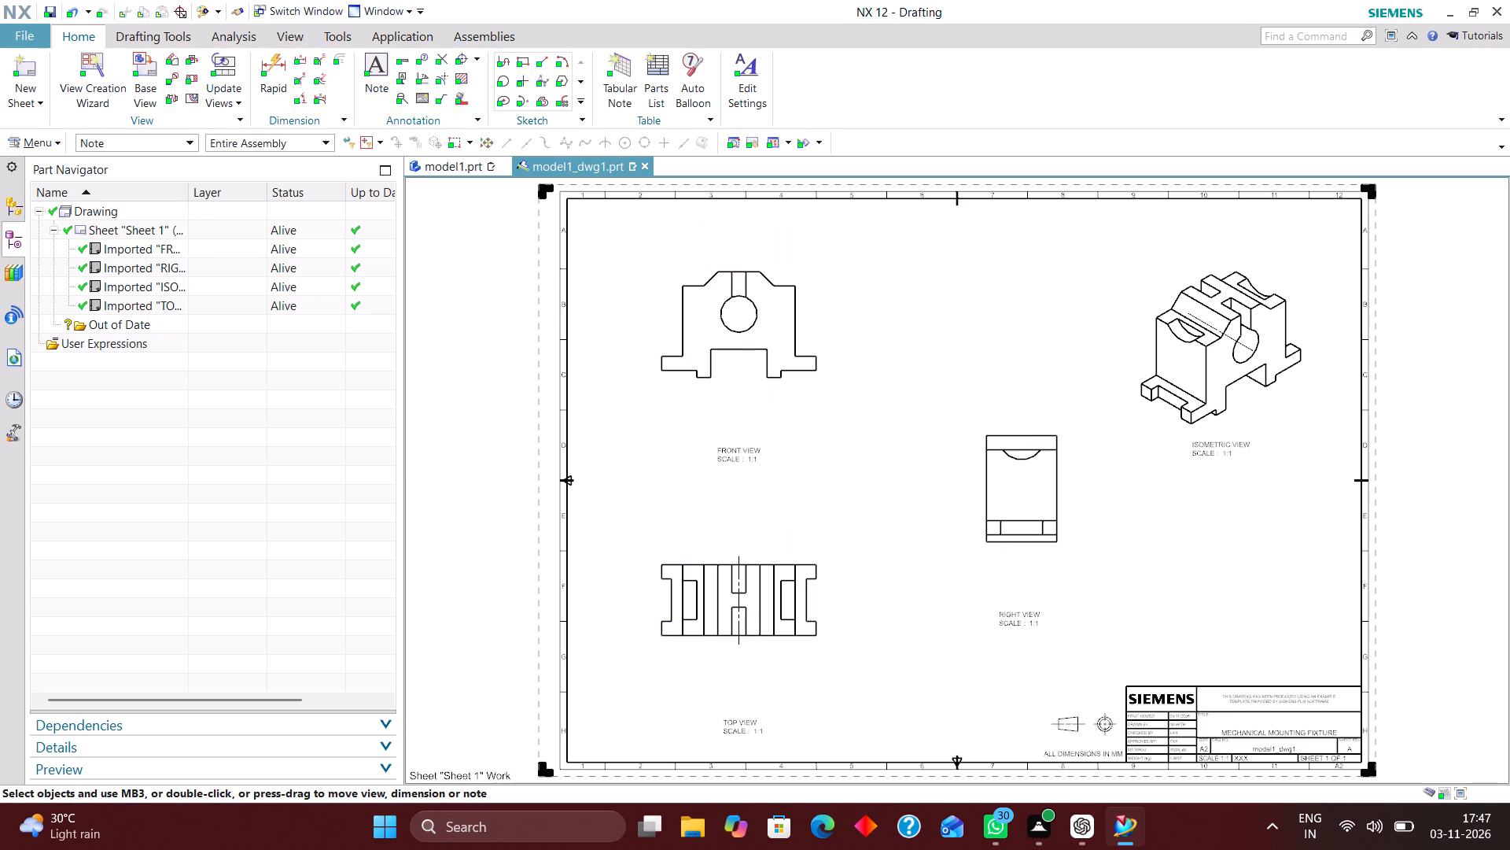
key(ctrl+a)
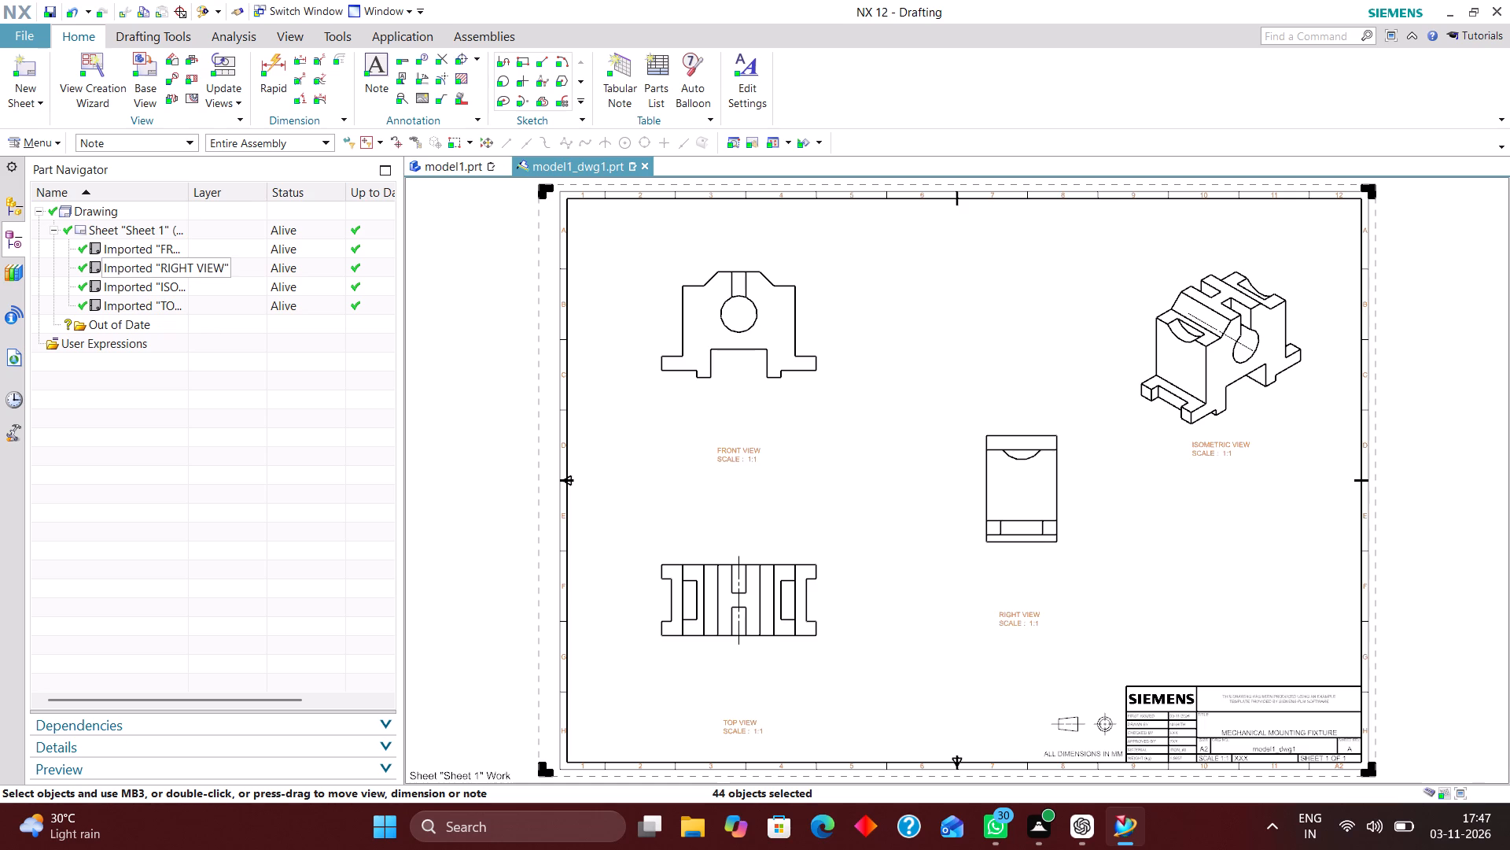
key(ctrl+j)
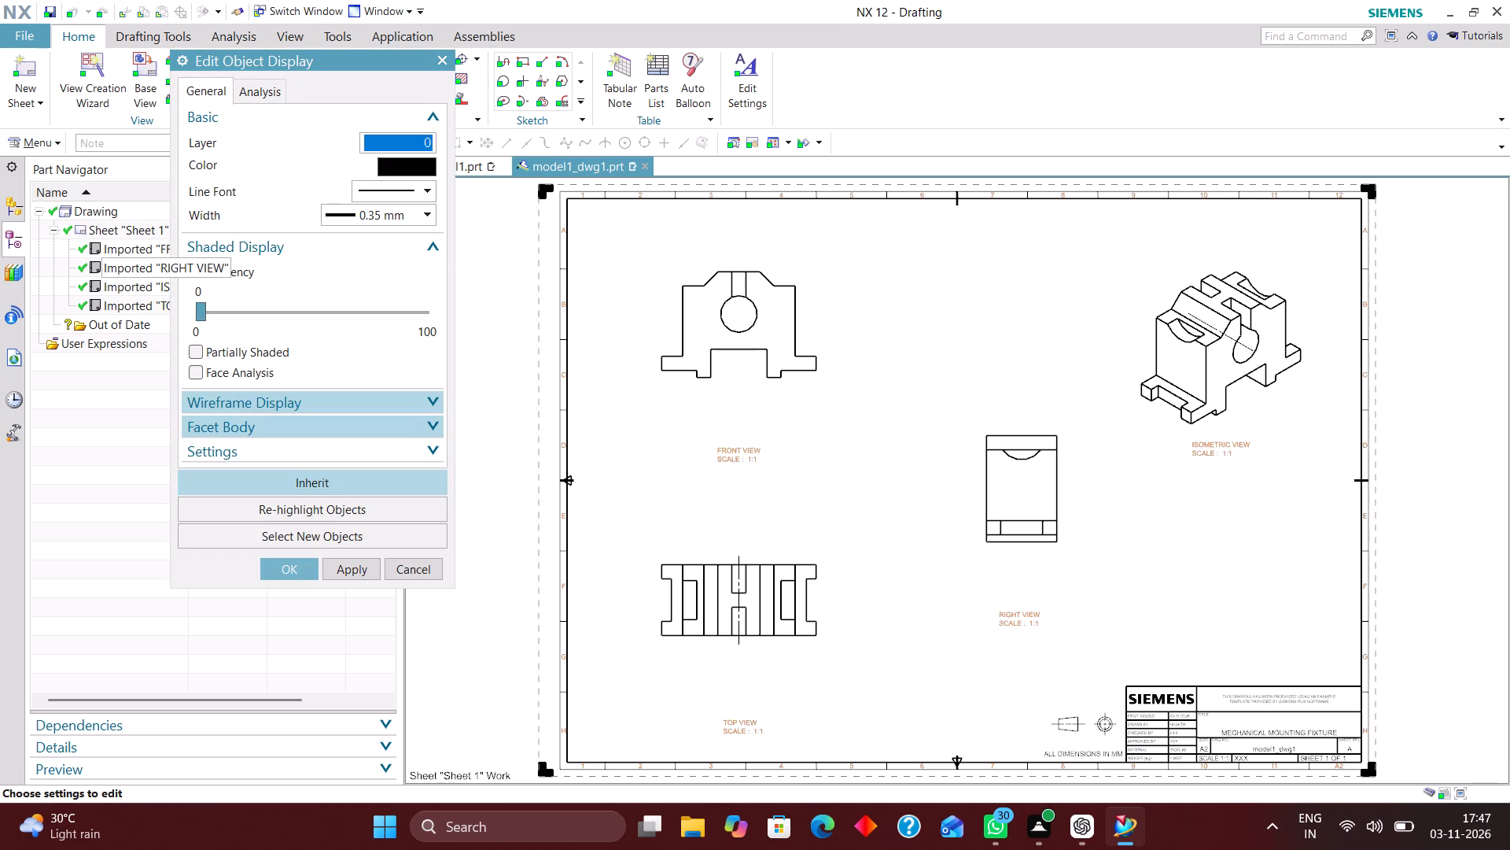
text(22)
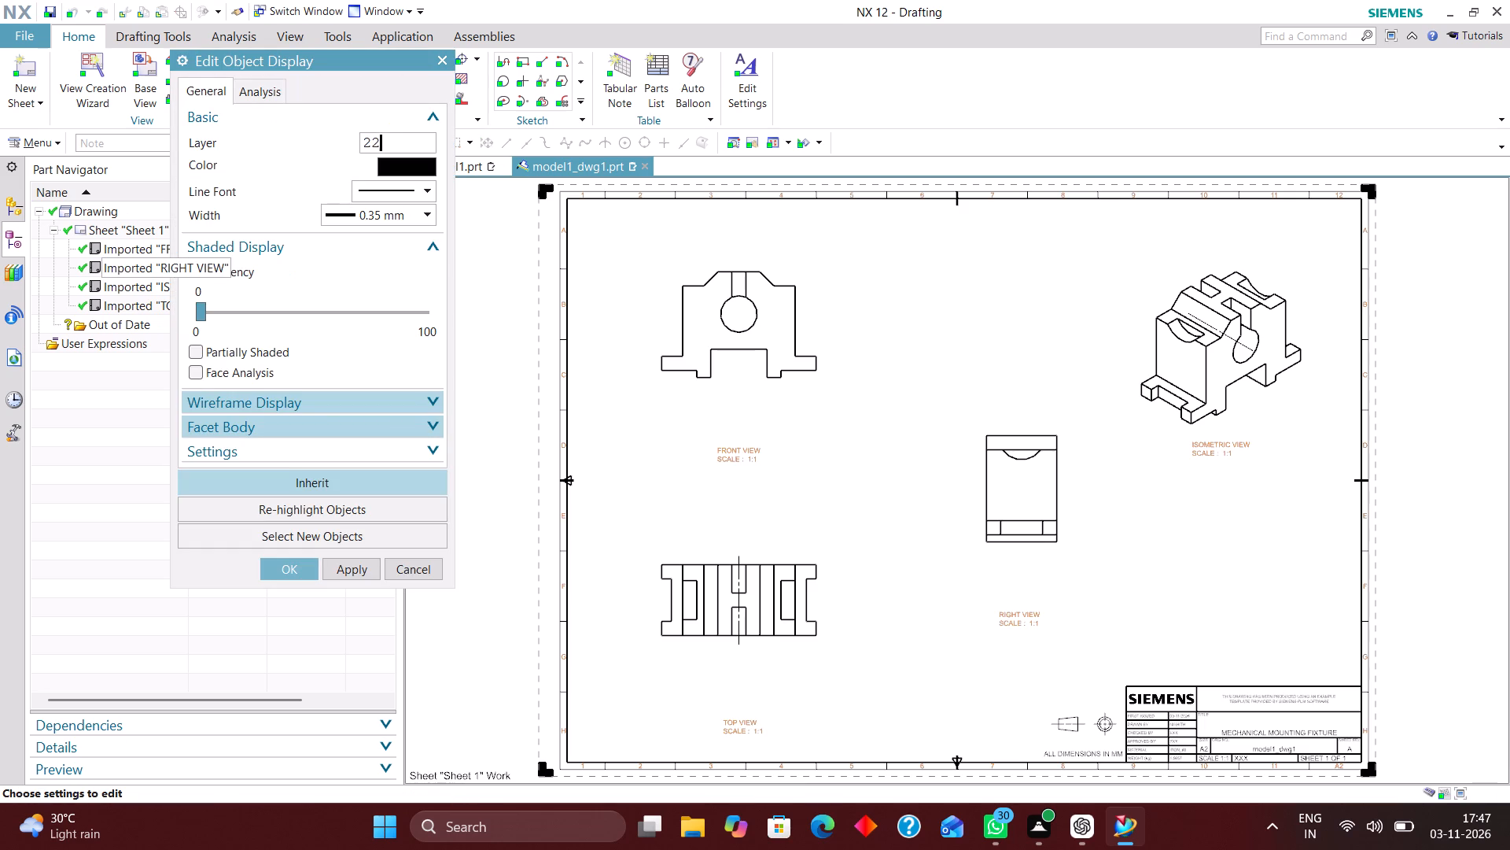
key(4)
key(Return)
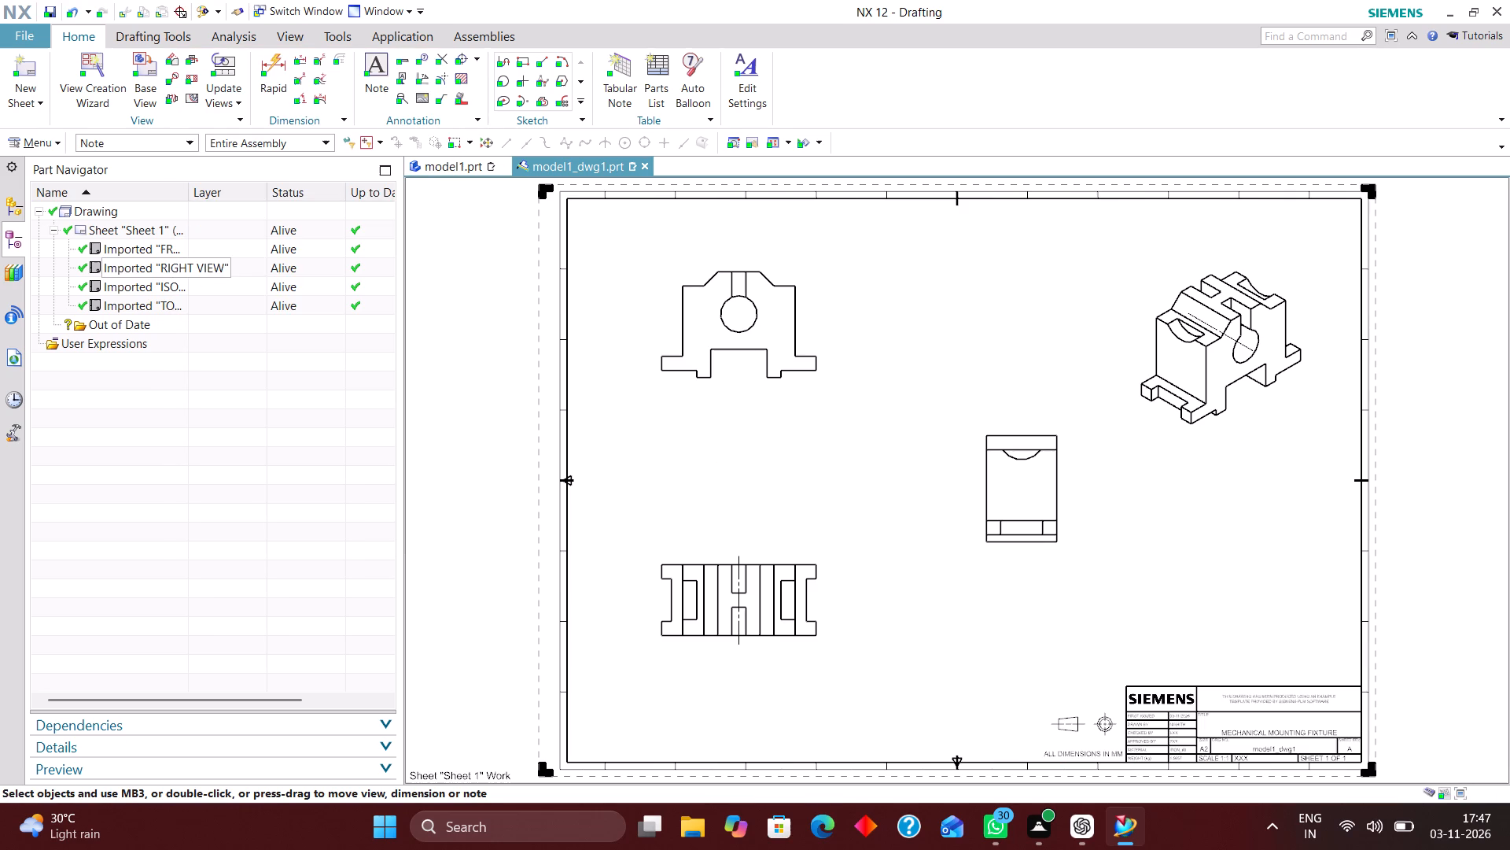
Select all symbols on the sheet with the Symbol filter and move them to layer 225.
click(133, 142)
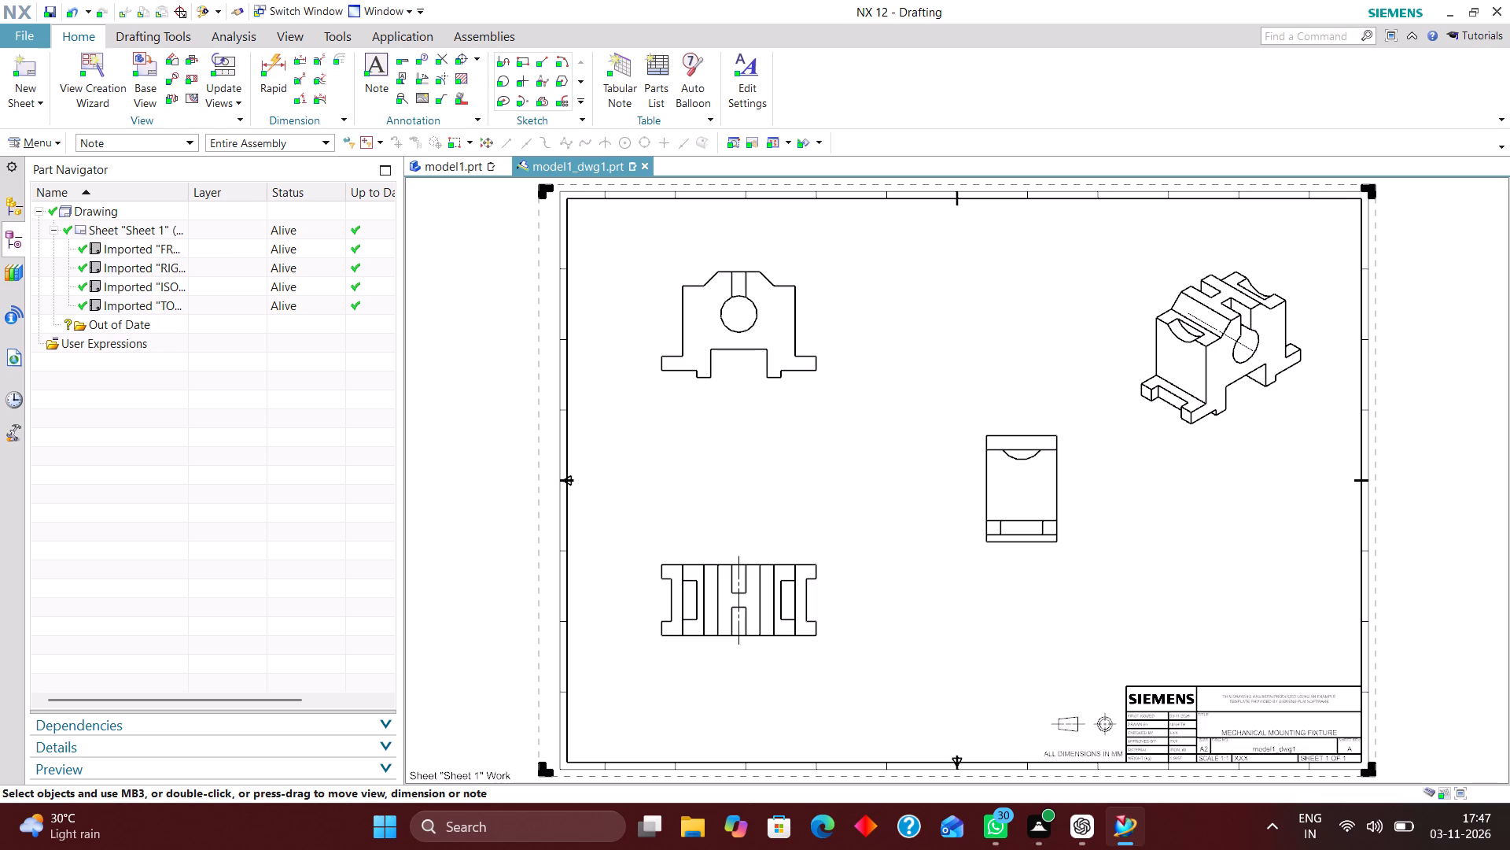
click(131, 308)
key(ctrl+a)
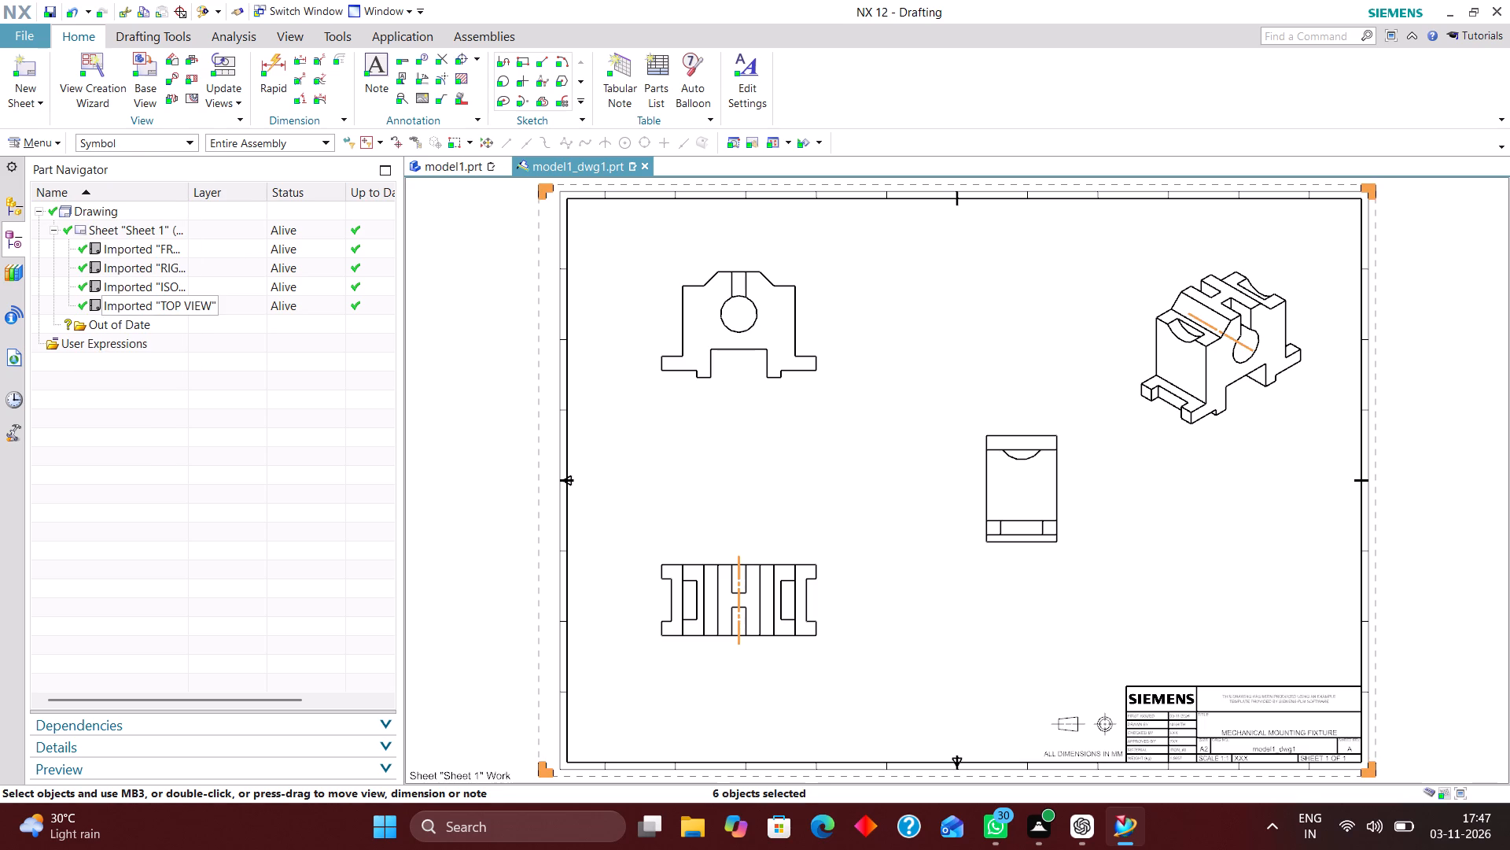
key(ctrl+j)
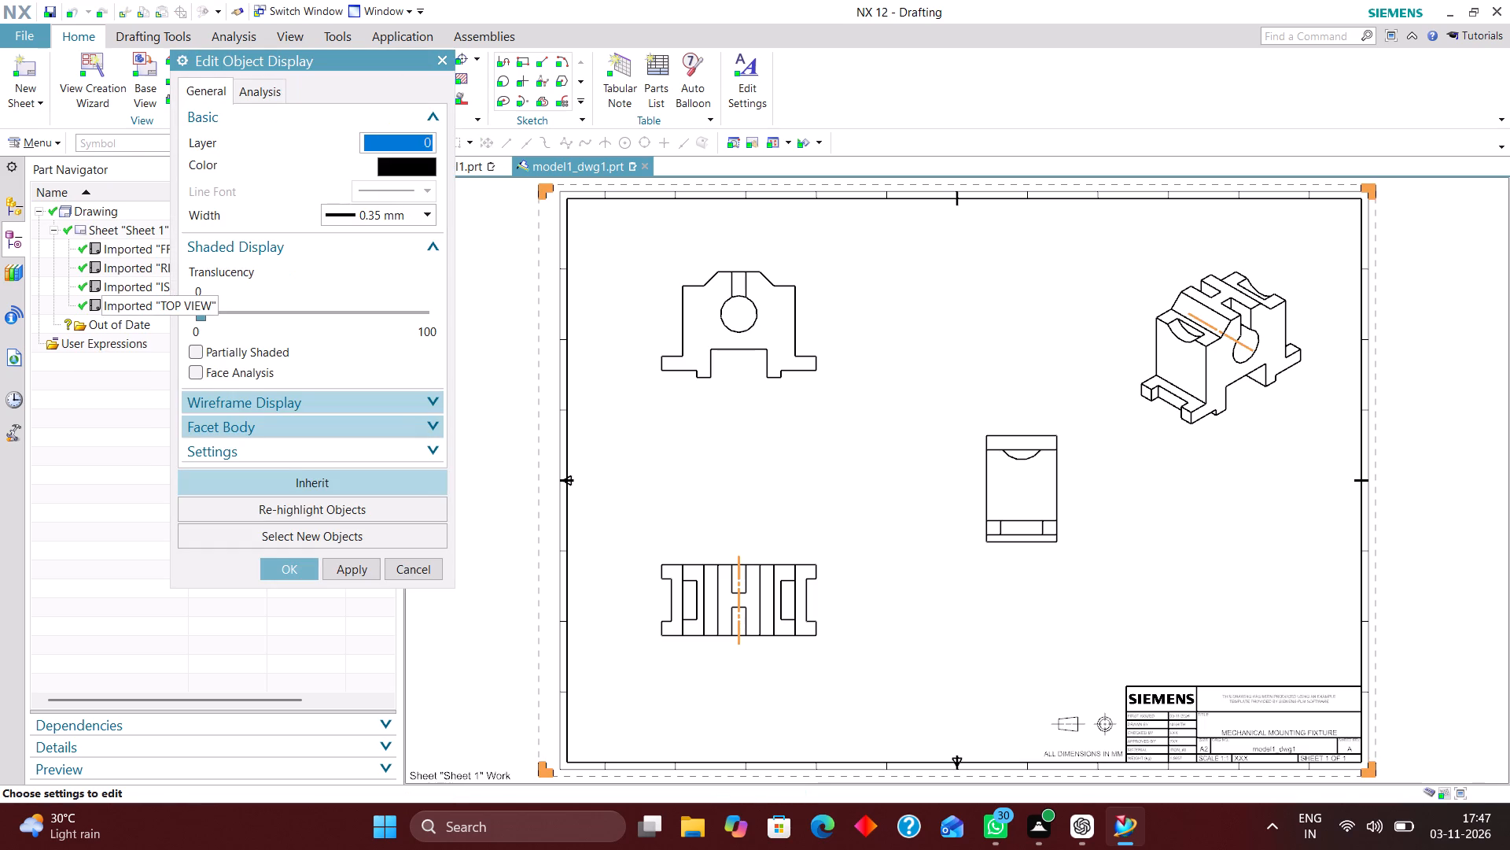
text(225)
key(Return)
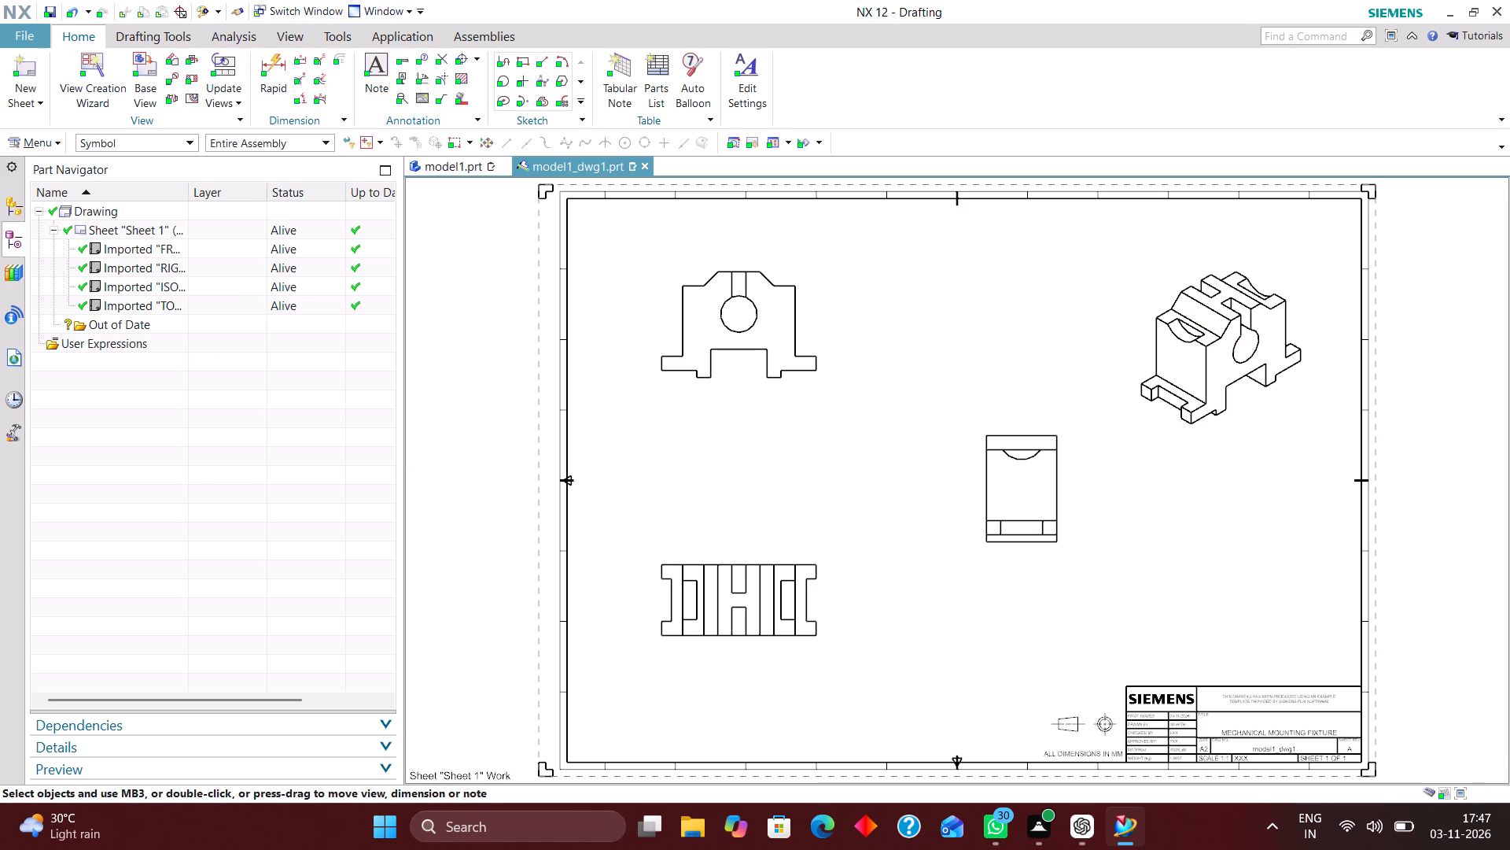
Select the title block on the sheet with the Title Block filter and apply the object display settings to it.
click(171, 135)
click(155, 353)
click(153, 130)
click(143, 137)
click(125, 343)
key(ctrl+a)
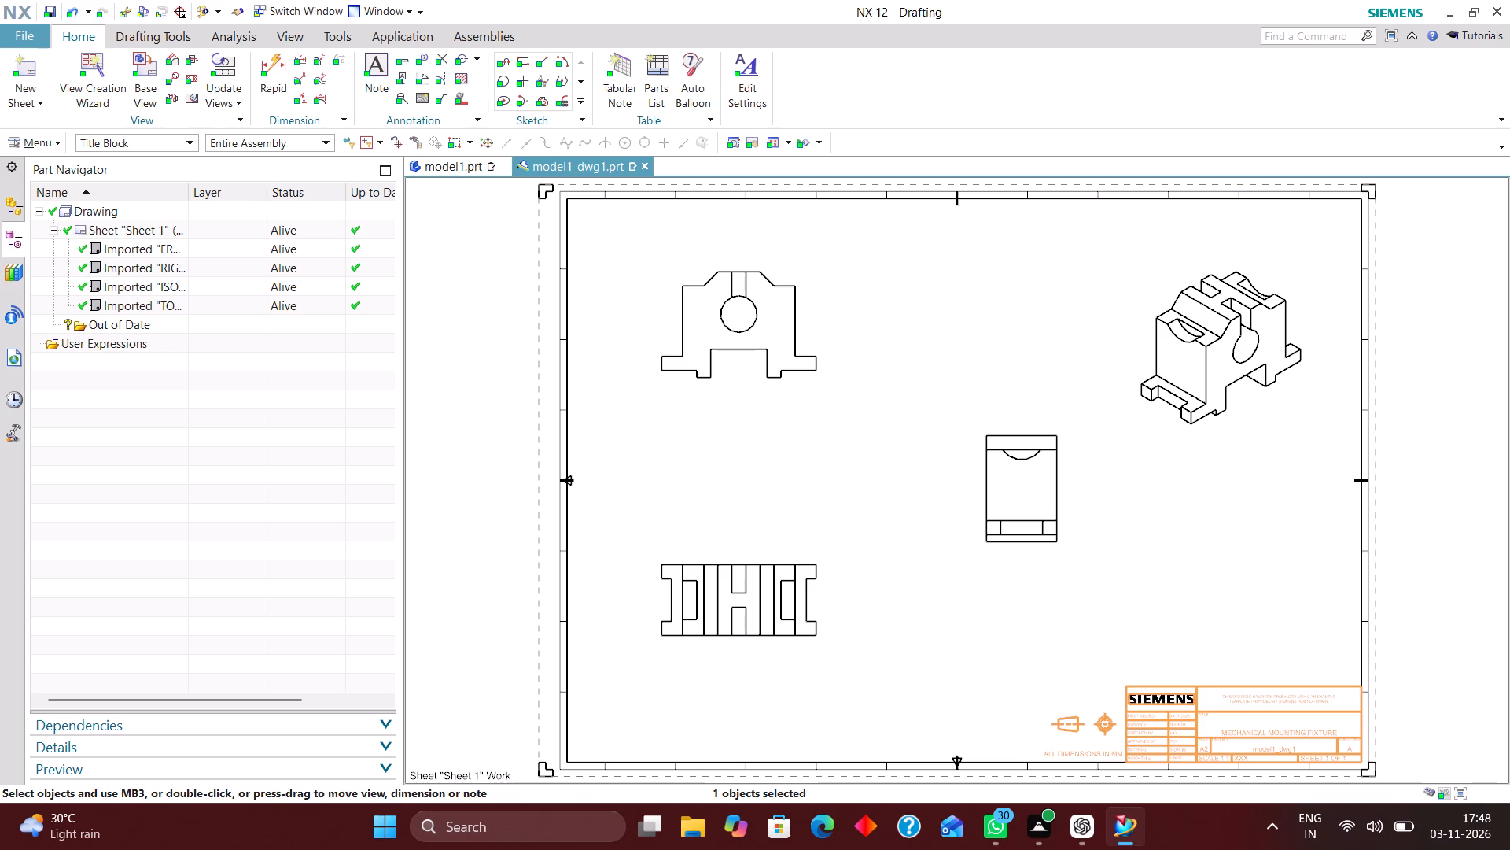
key(ctrl+j)
click(293, 574)
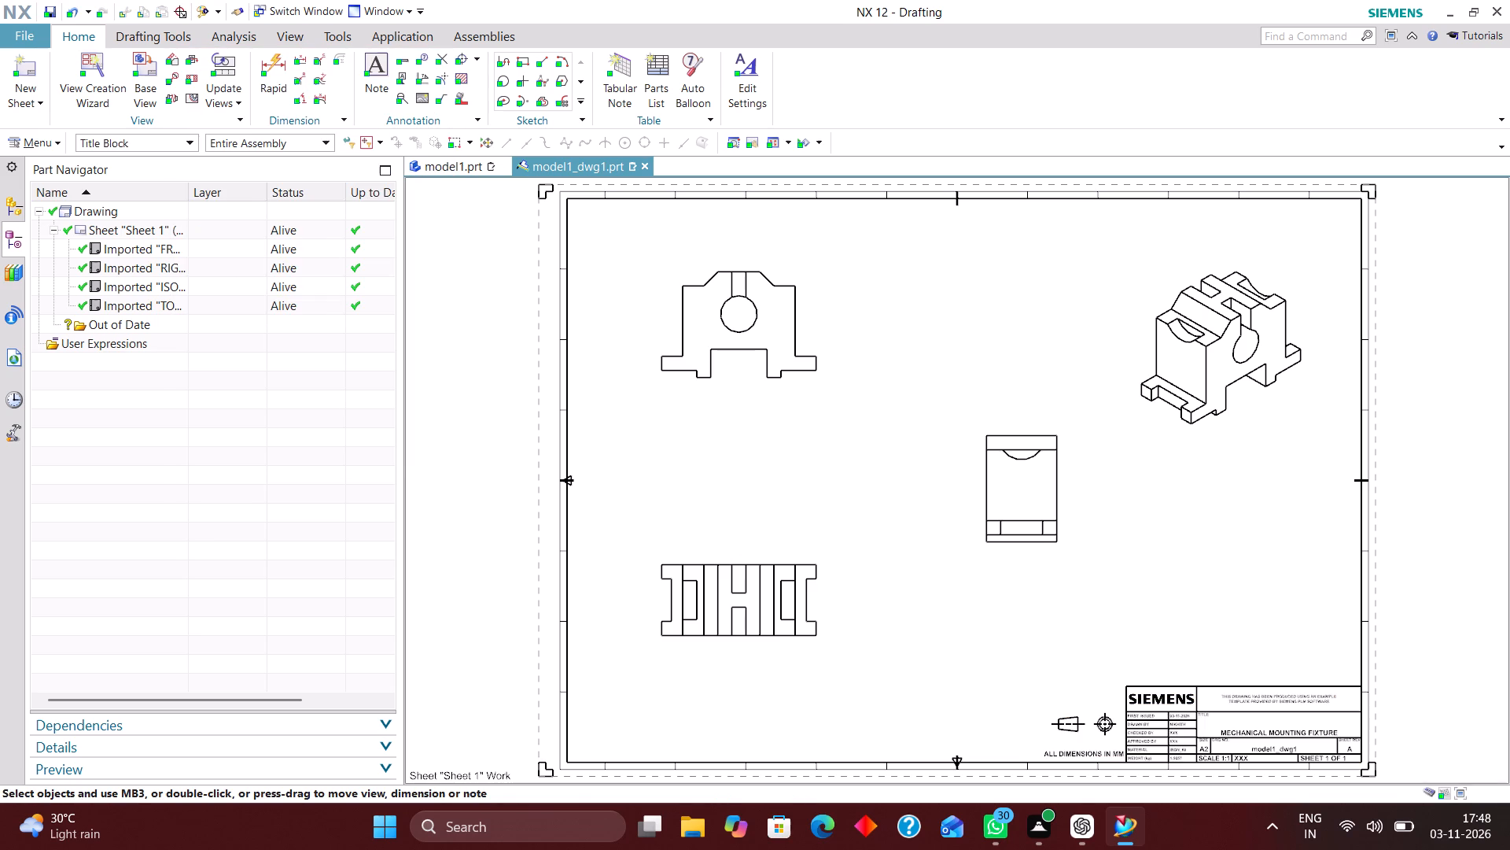
Turn on all layers in the layer settings, including annotation layers 223, 224 and 225.
key(ctrl+l)
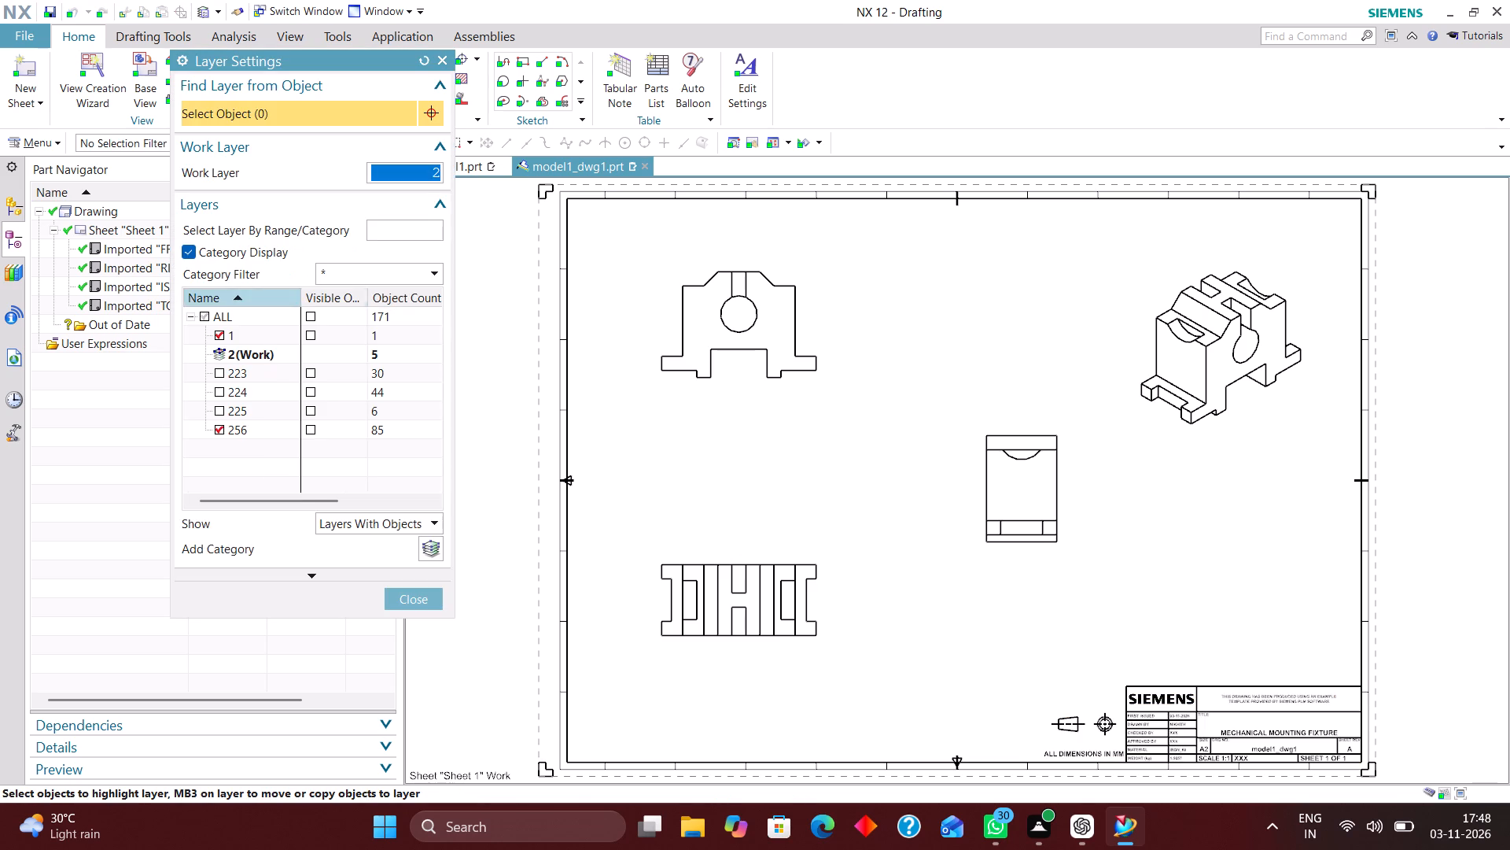
click(202, 312)
click(314, 313)
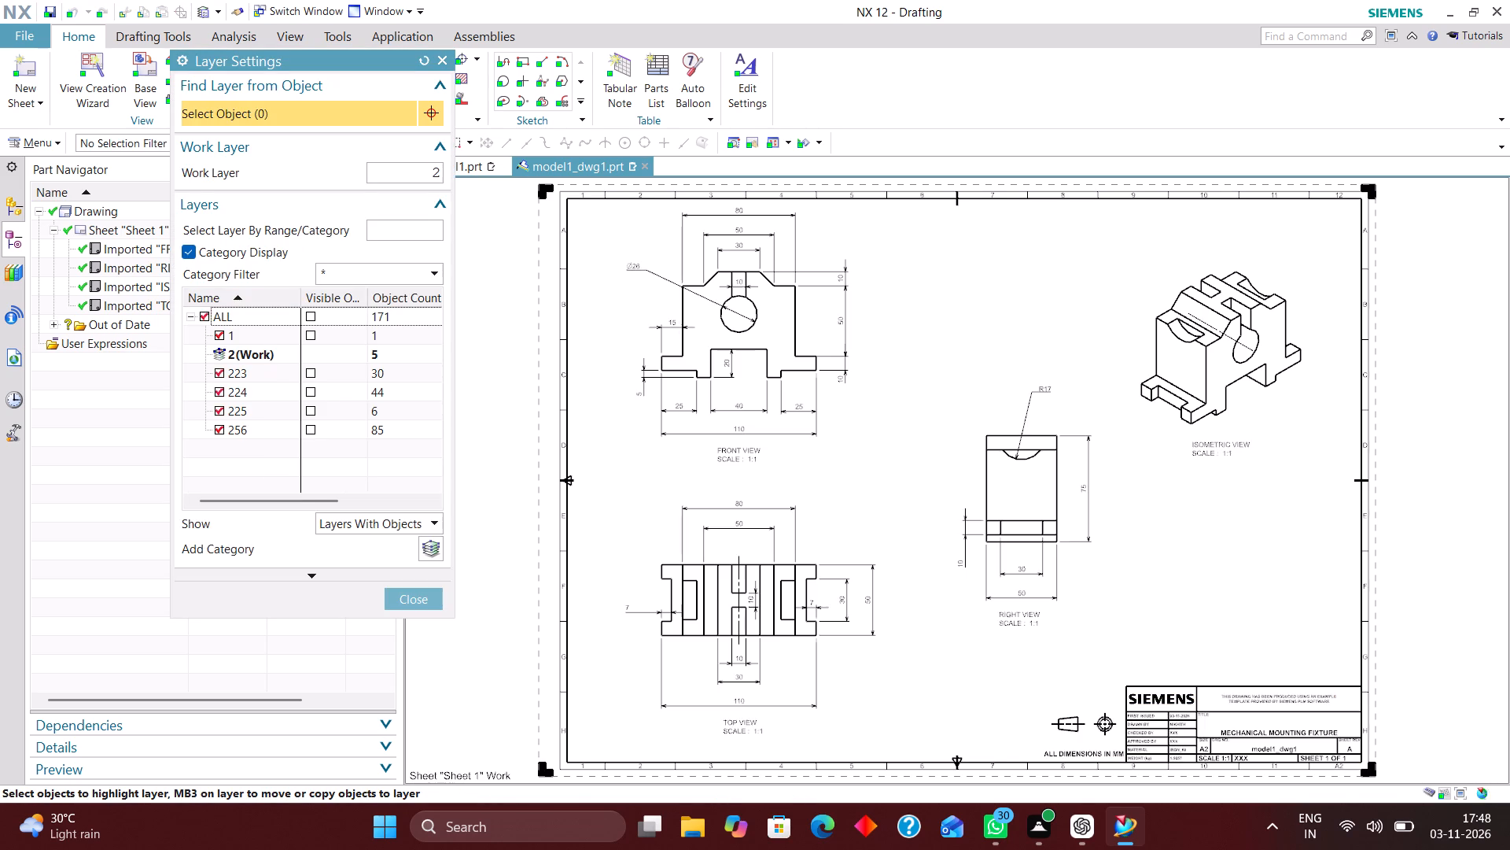
click(418, 603)
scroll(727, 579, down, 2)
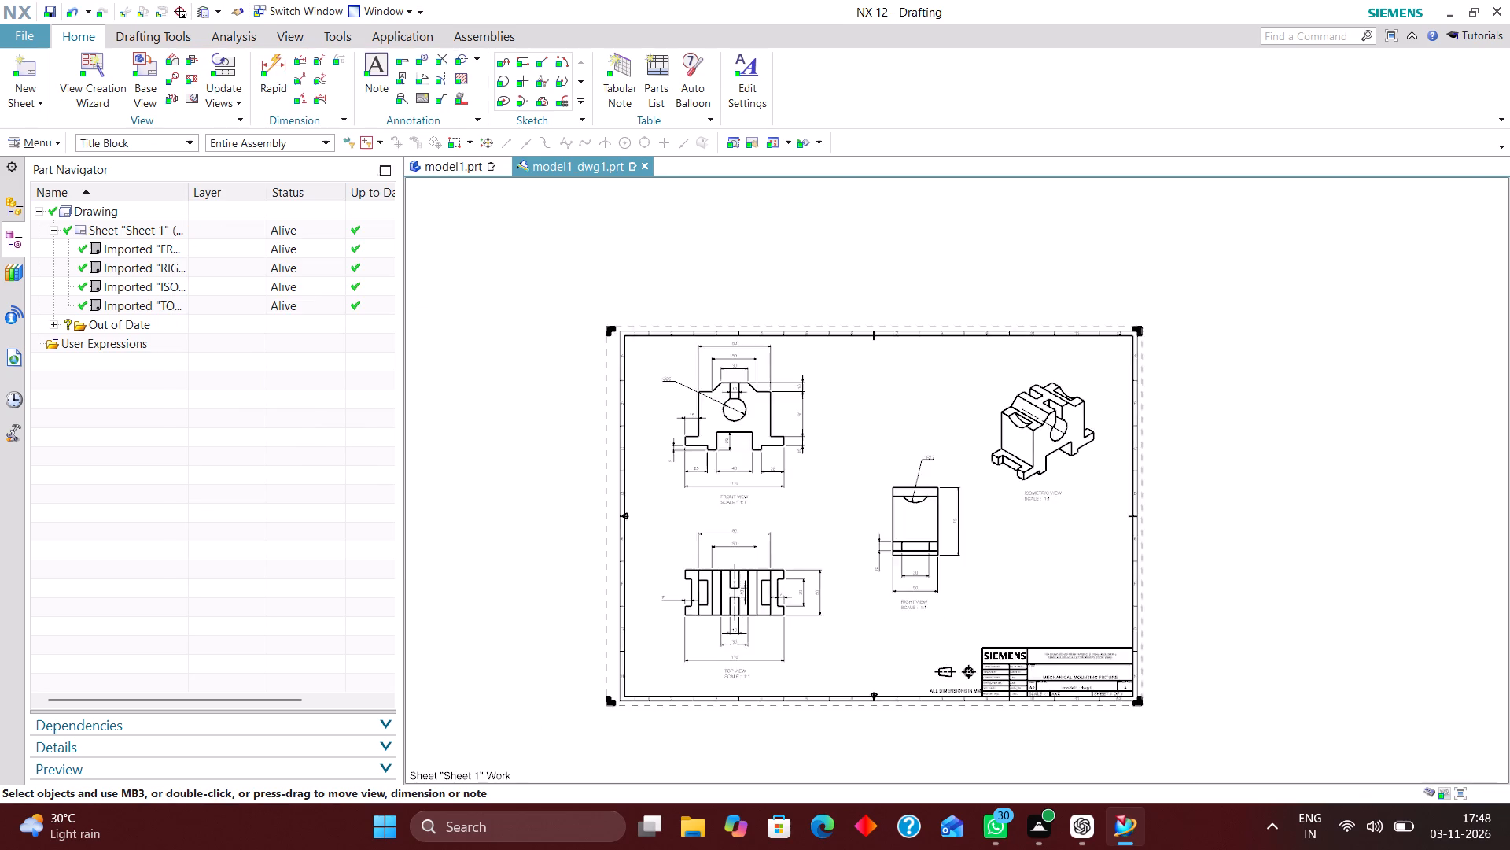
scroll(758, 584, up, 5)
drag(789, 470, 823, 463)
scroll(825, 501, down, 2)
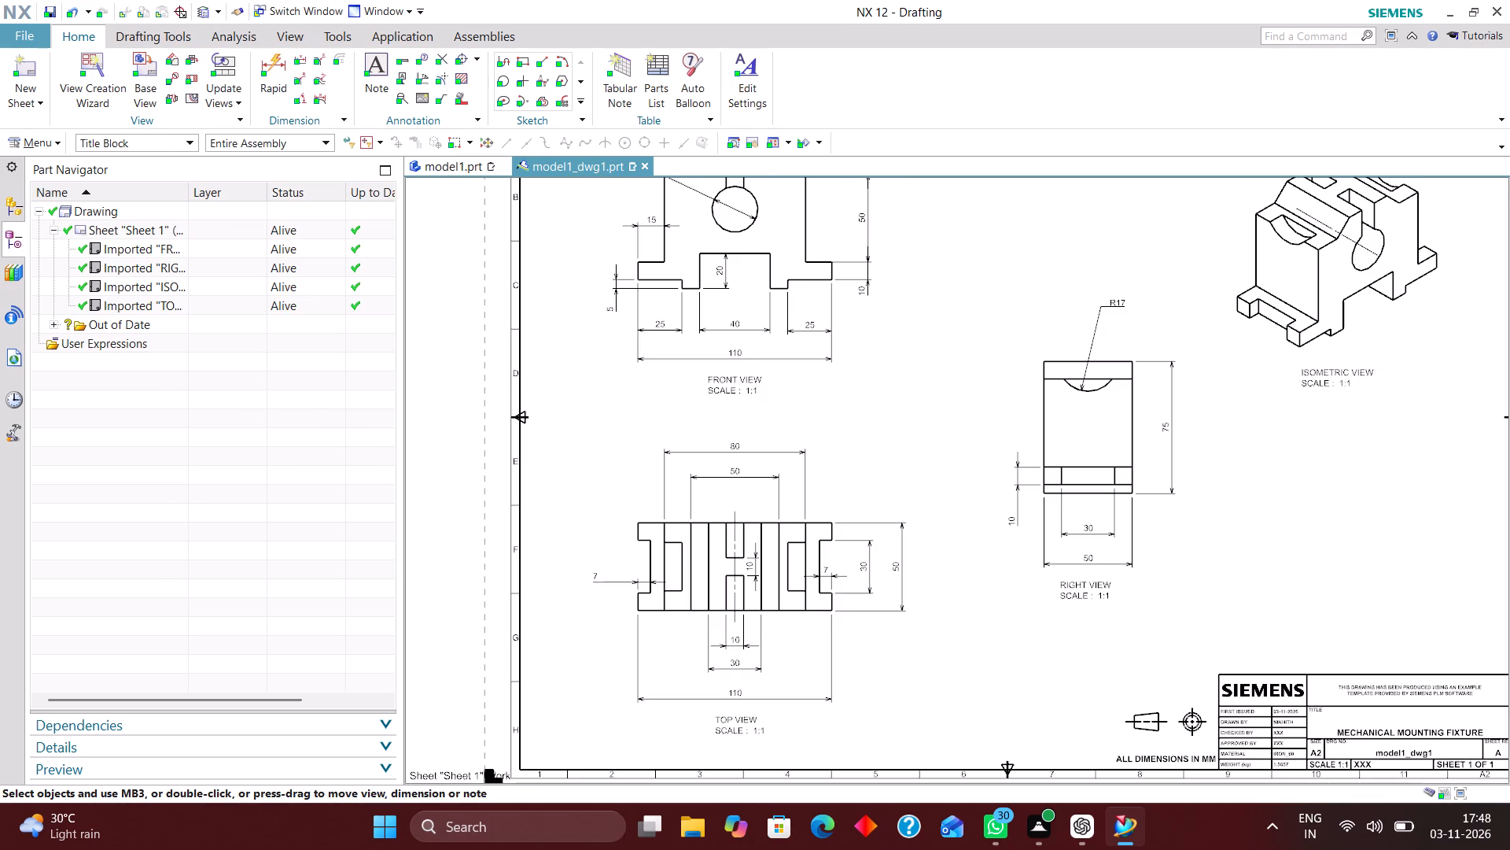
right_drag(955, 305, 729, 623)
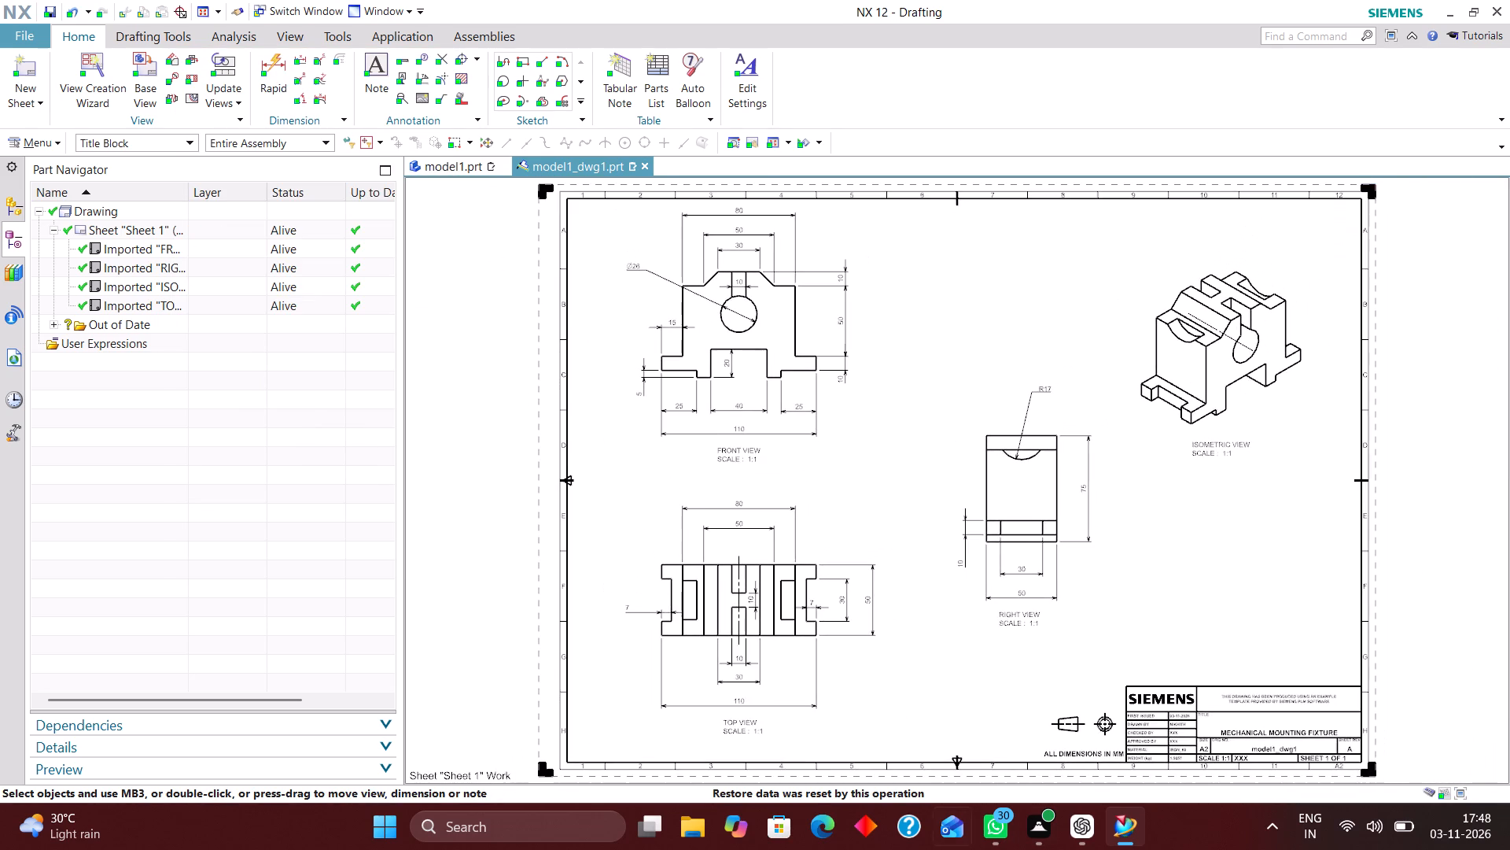
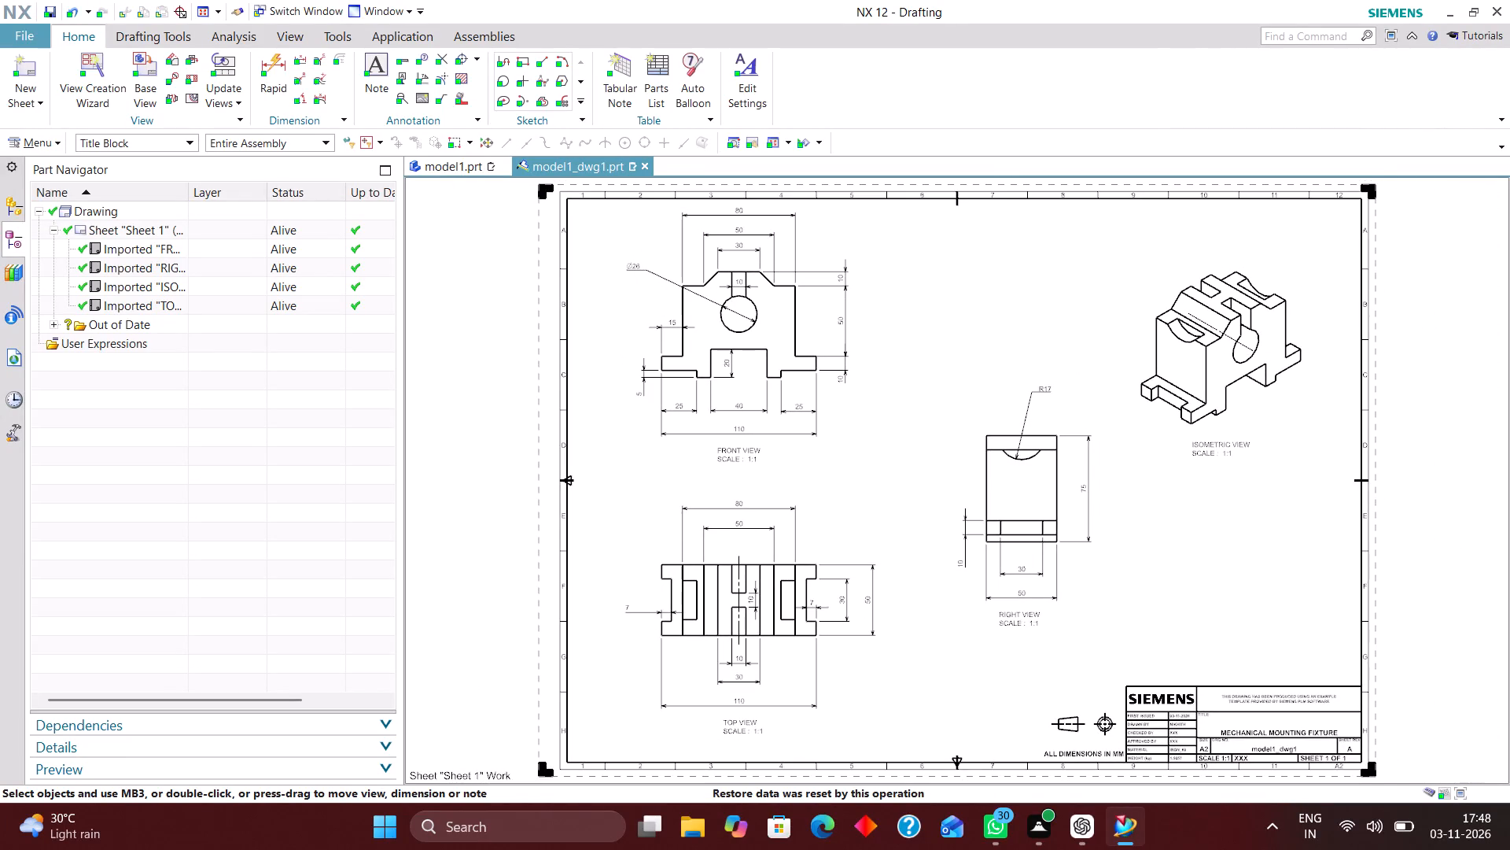
Examine the drawing views and annotations up close, and fit the complete sheet in the window.
scroll(1196, 438, up, 5)
scroll(723, 545, down, 3)
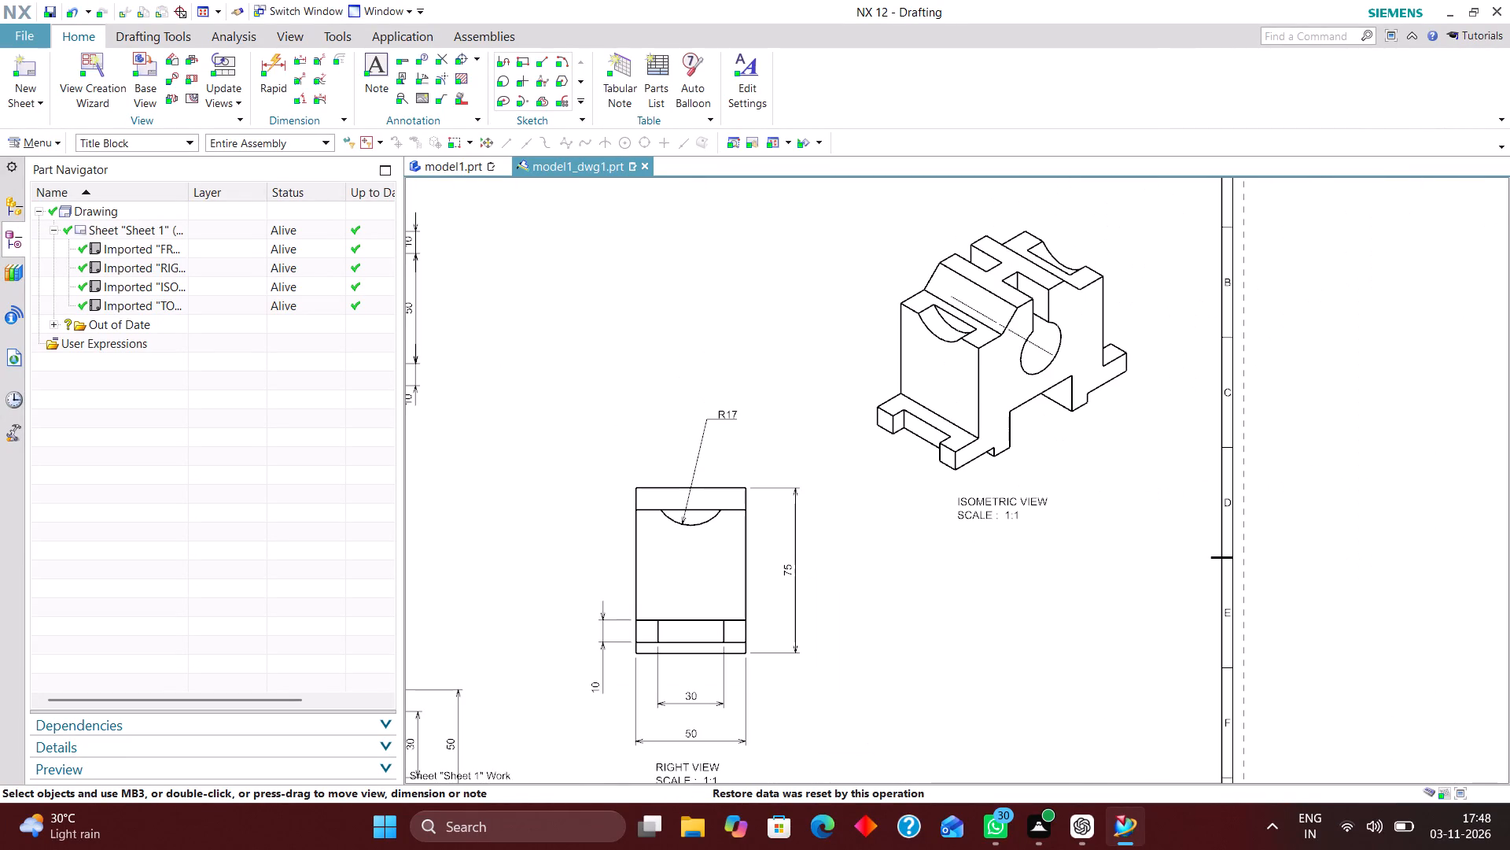
scroll(996, 549, down, 4)
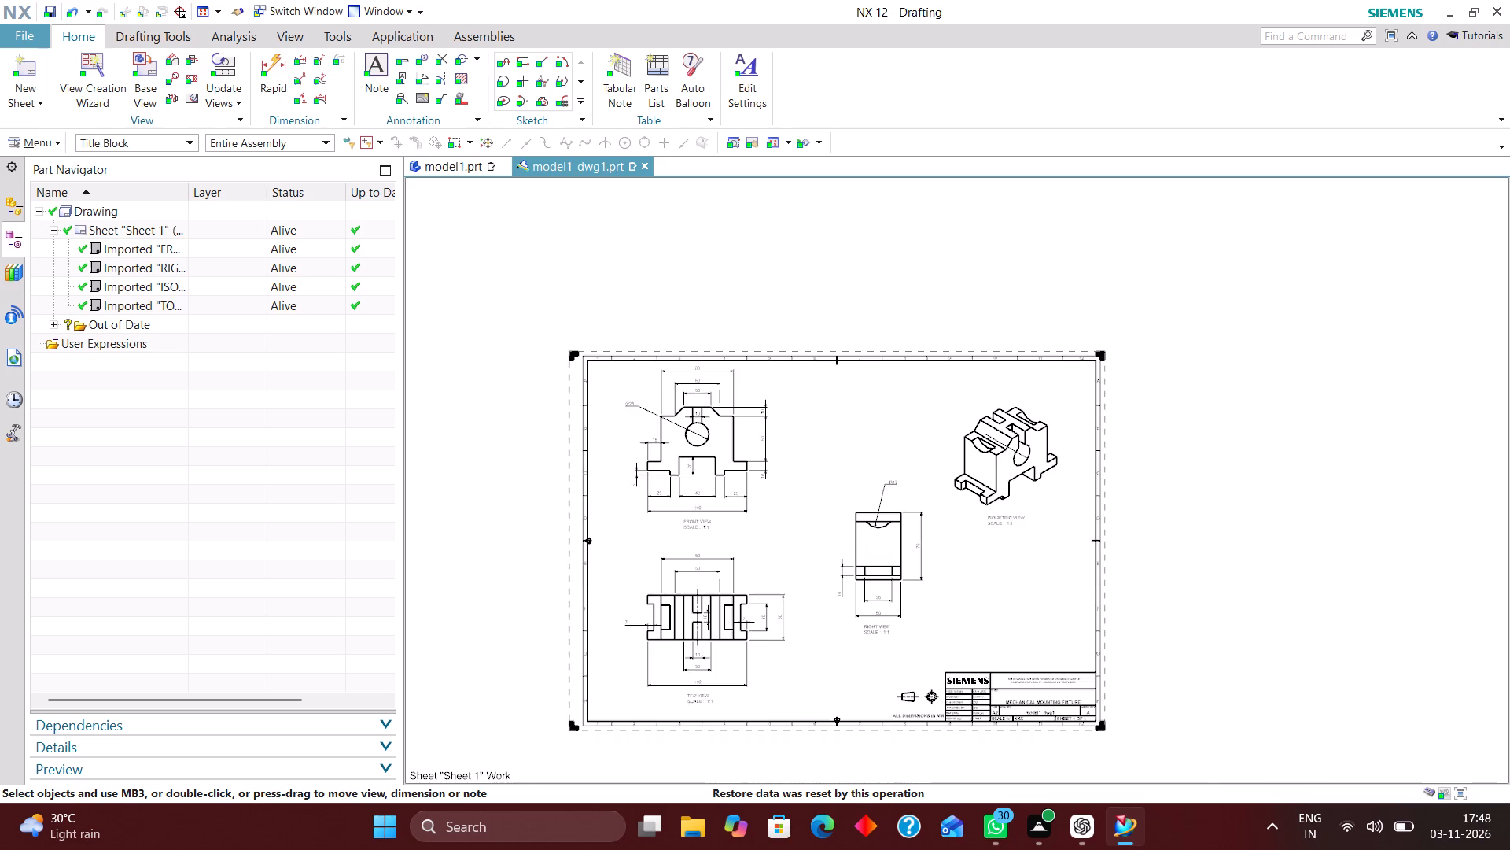
scroll(910, 380, down, 1)
scroll(940, 408, up, 5)
scroll(1119, 478, up, 5)
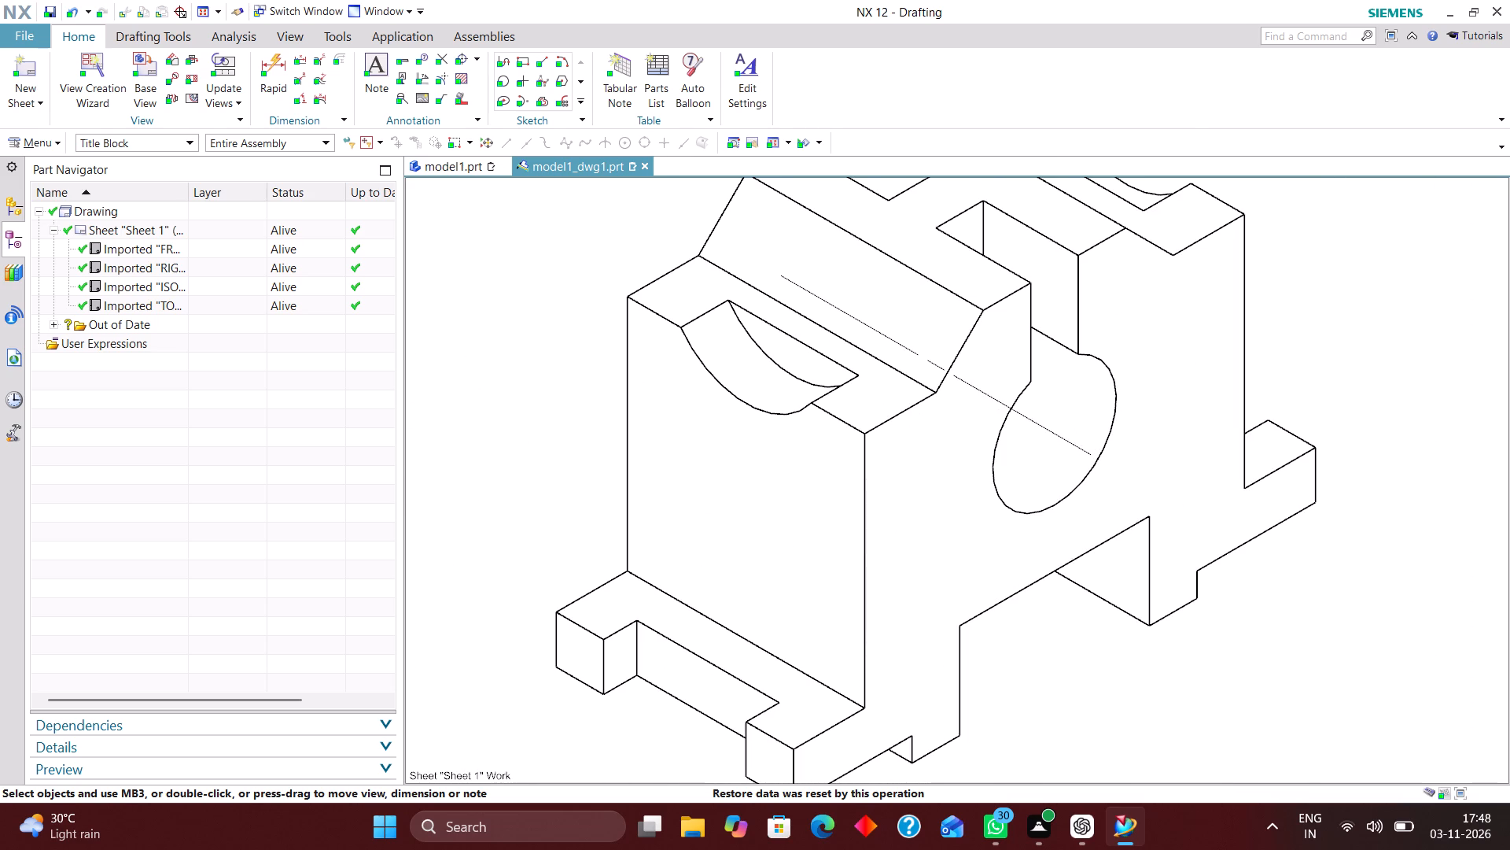
scroll(1061, 437, down, 6)
scroll(1083, 514, down, 2)
scroll(998, 489, up, 4)
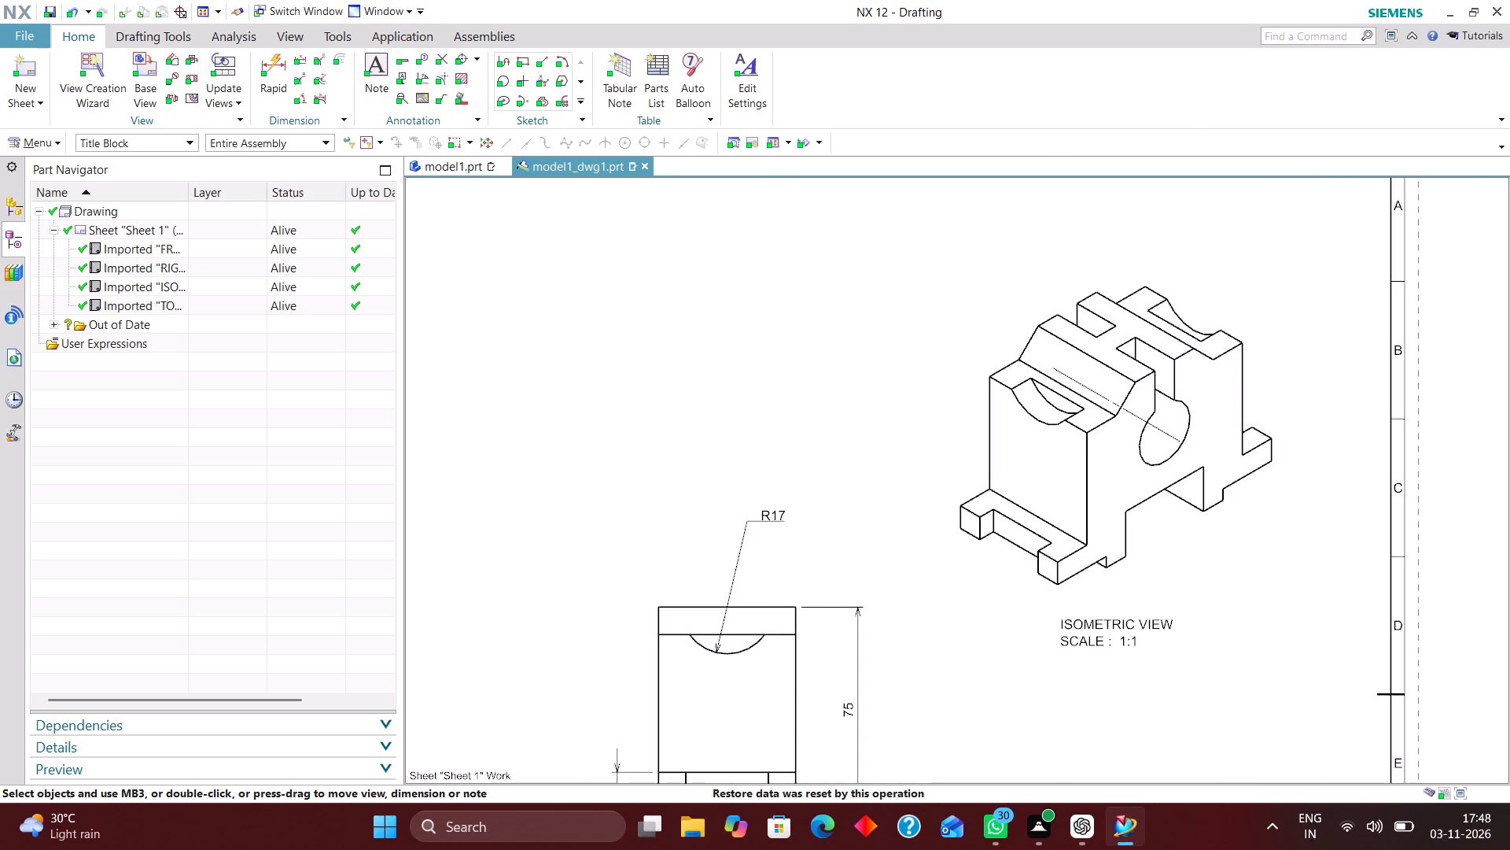
scroll(1063, 480, down, 3)
scroll(884, 448, up, 2)
scroll(904, 438, down, 3)
scroll(824, 436, up, 3)
right_drag(883, 387, 751, 543)
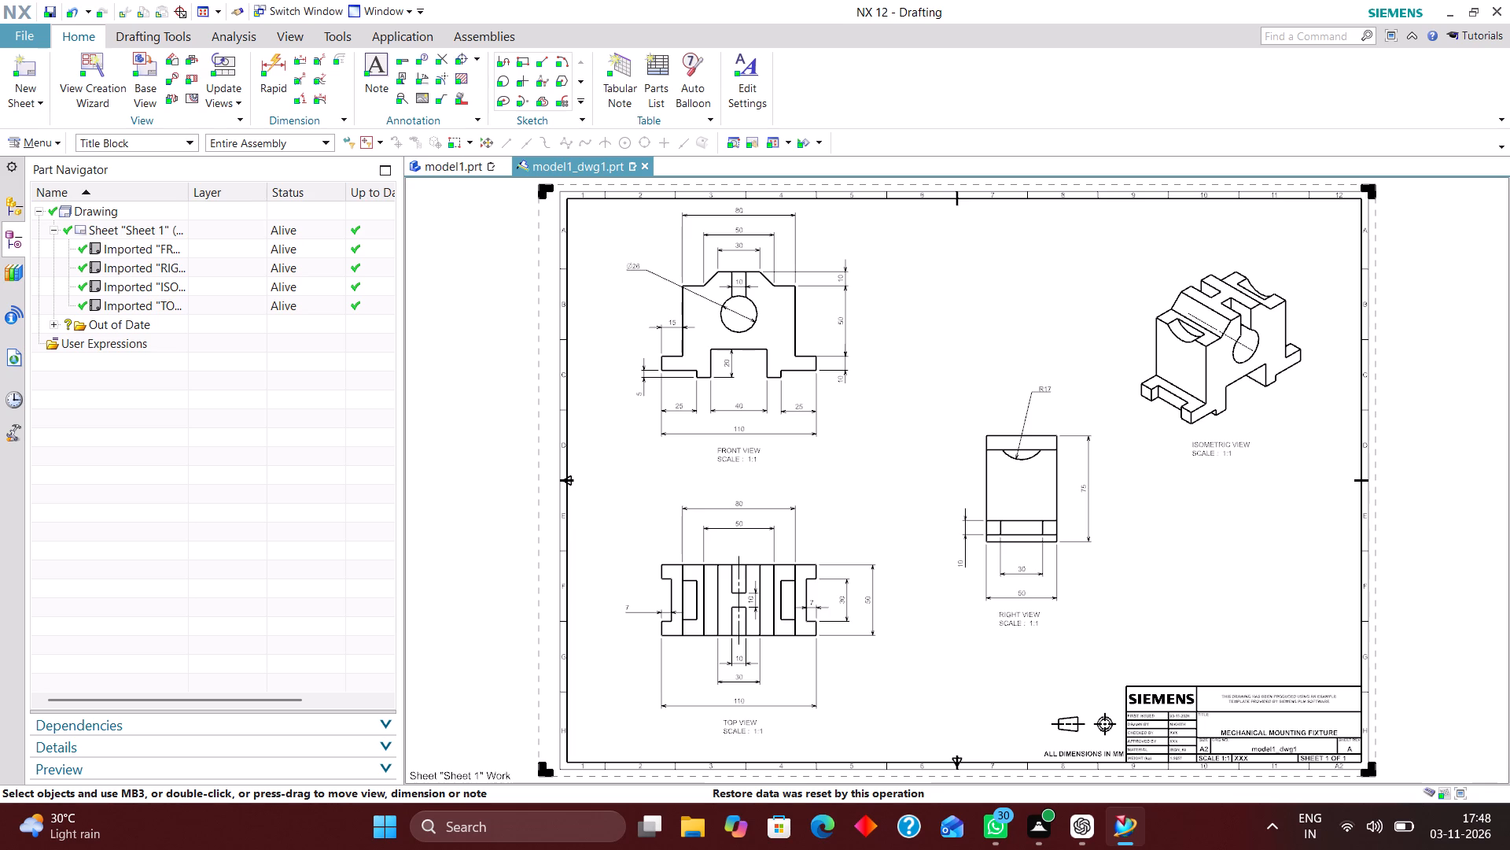
Switch to the model1.prt part and show the fixture model in isometric view.
click(457, 164)
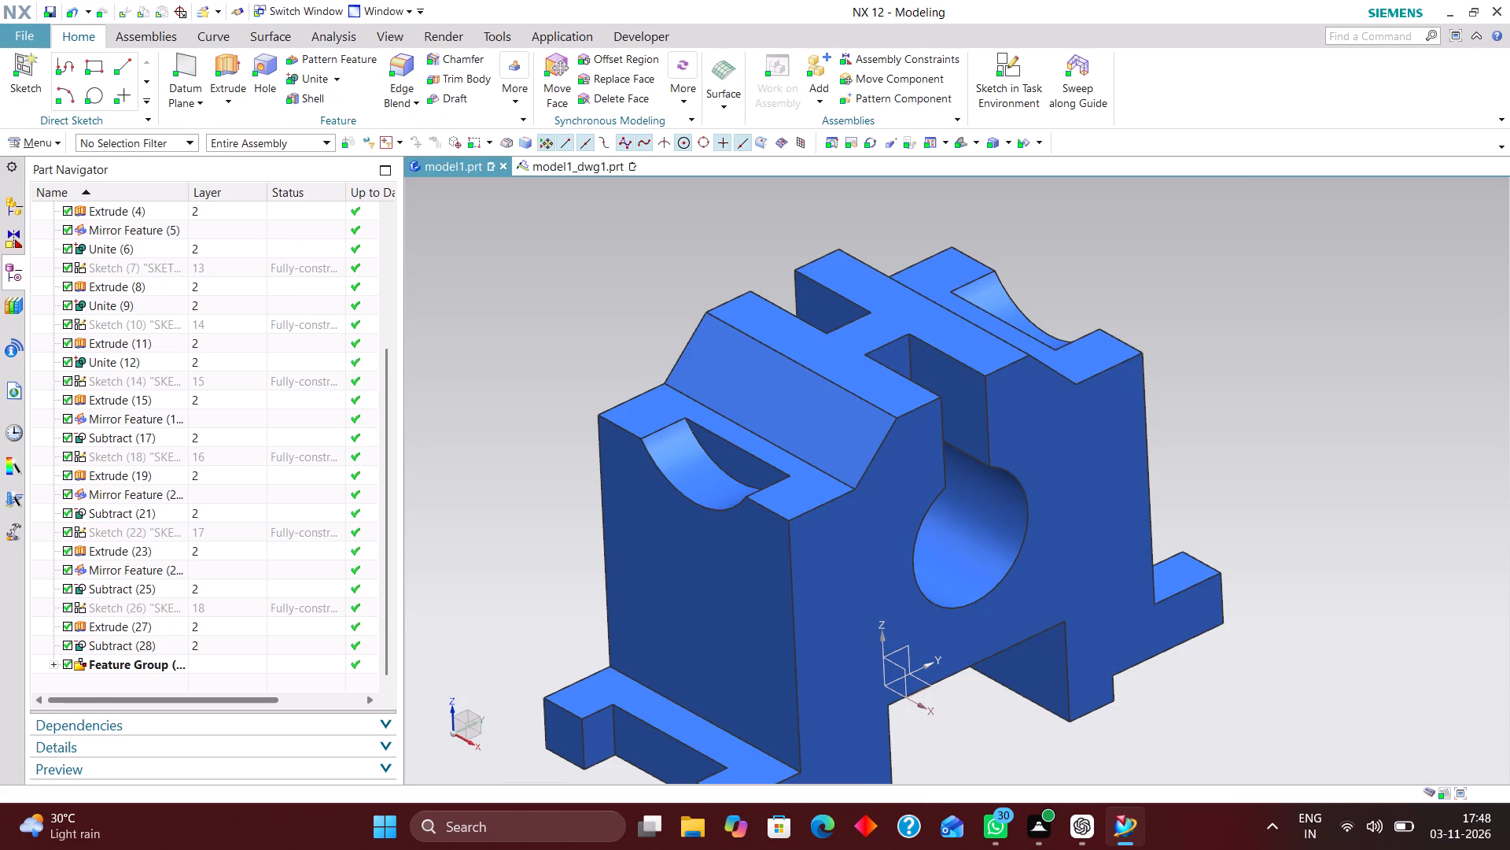
key(End)
key(End)
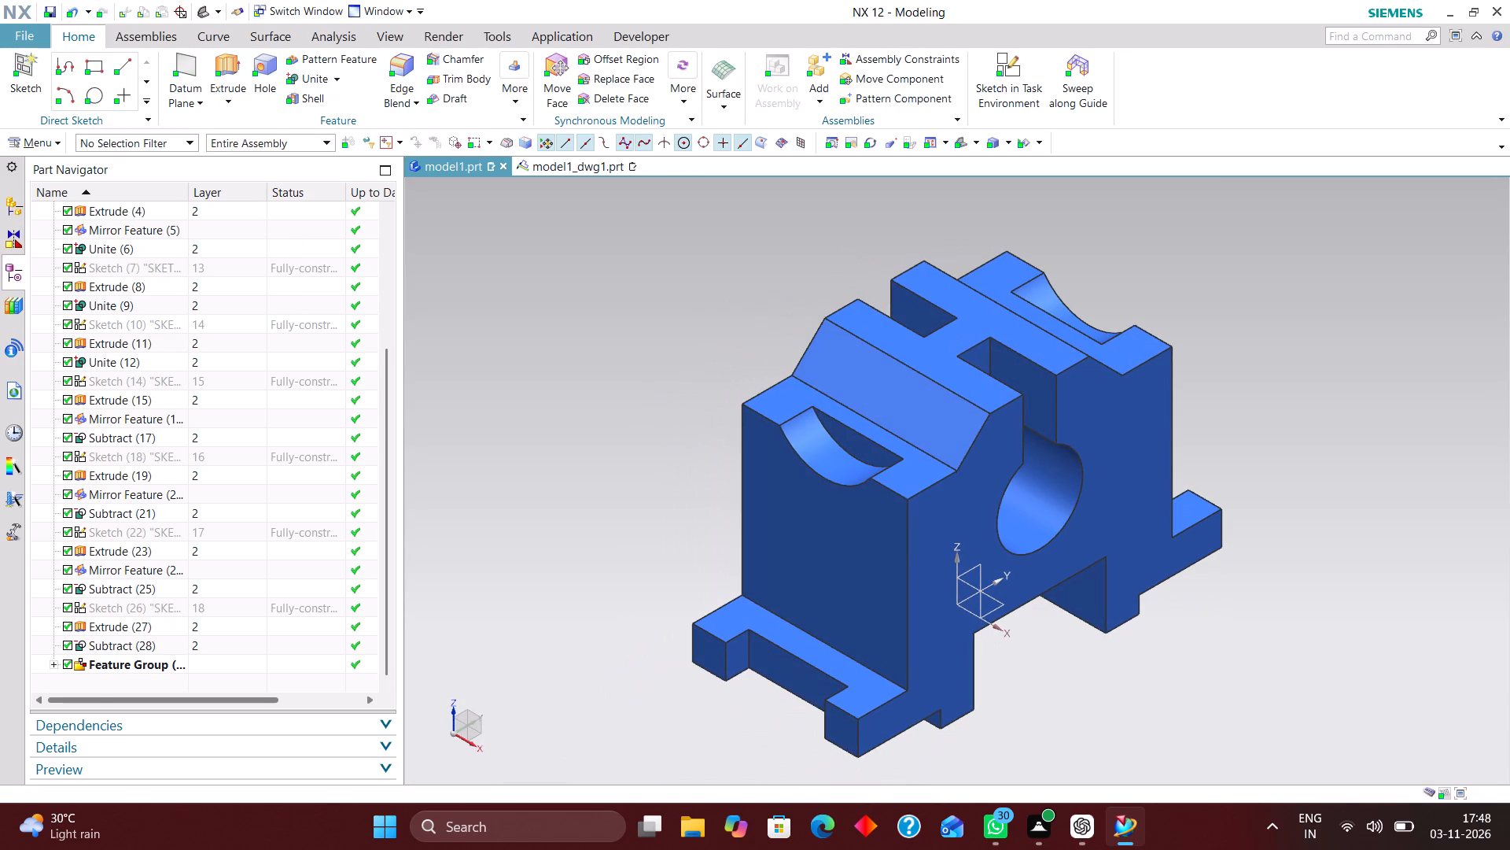
scroll(112, 573, down, 3)
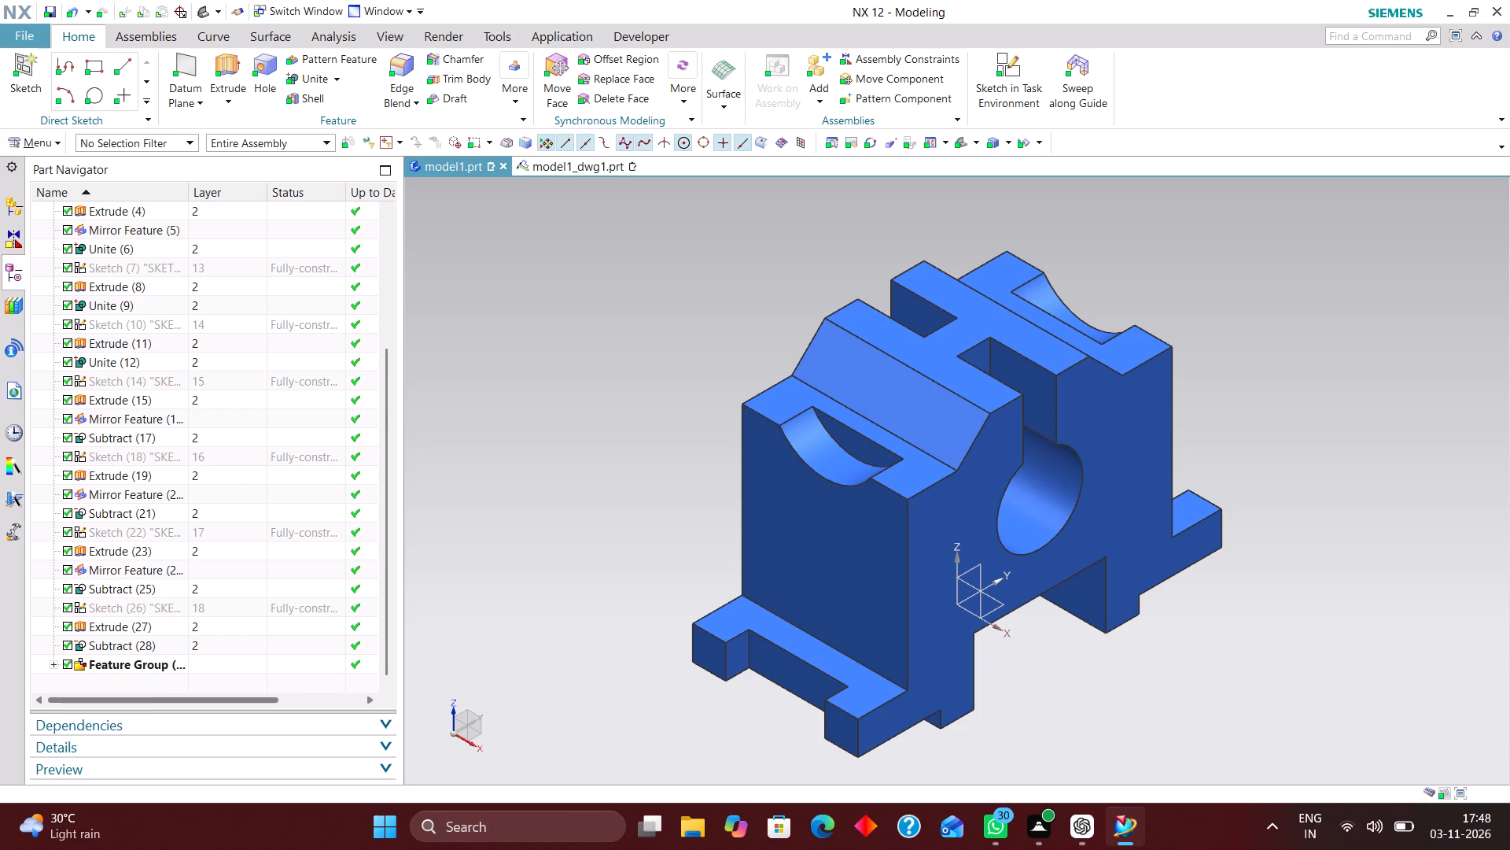
scroll(135, 540, up, 6)
scroll(164, 527, down, 3)
scroll(165, 526, up, 3)
Assign the Deep Pink feature face color (ID 150) to all the extrude, mirror and simple hole features of the fixture model.
right_click(766, 523)
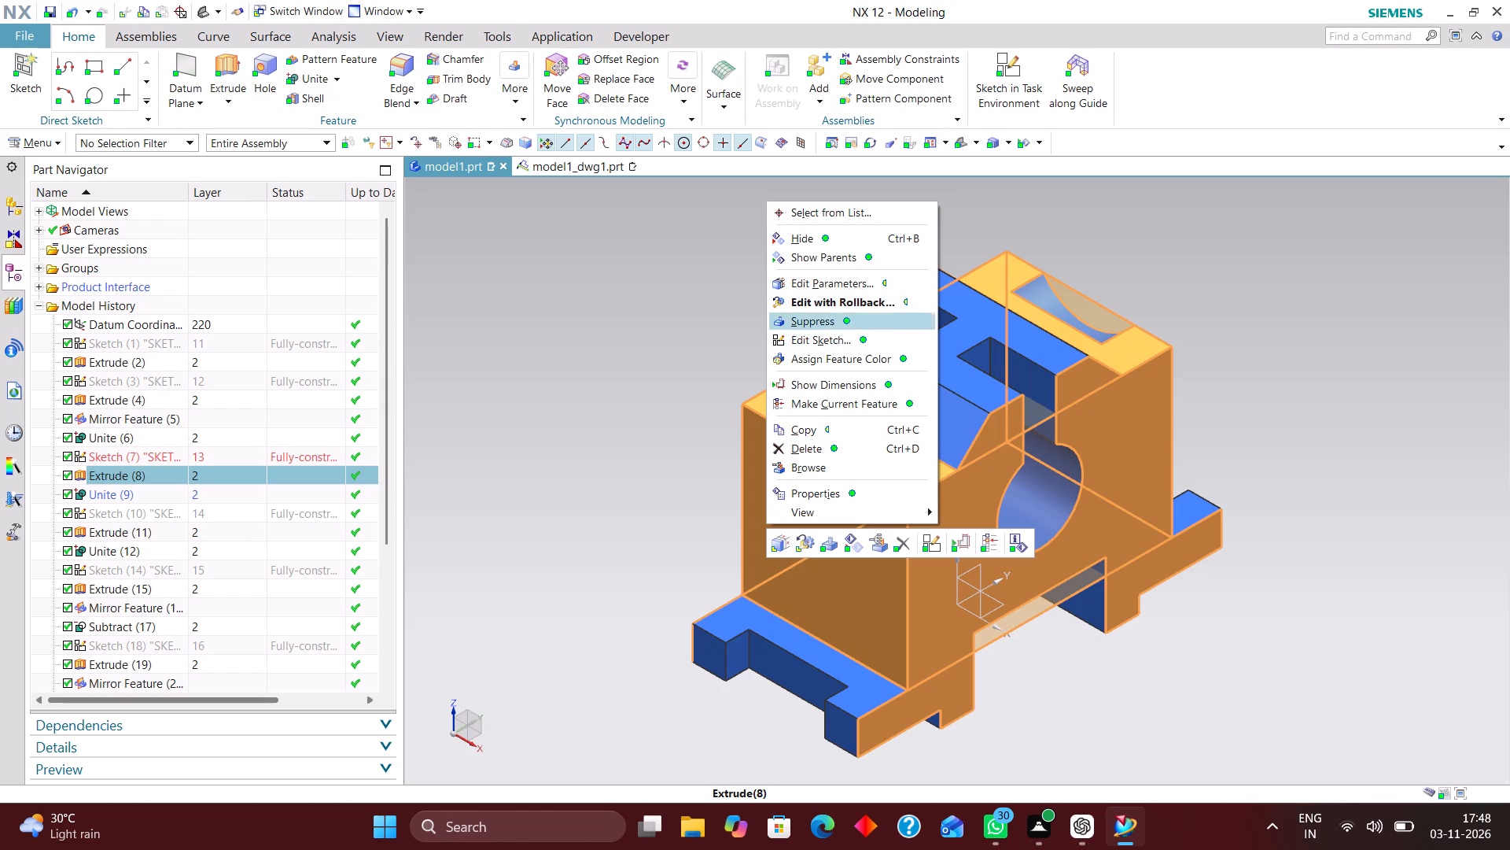
click(1078, 683)
right_click(969, 512)
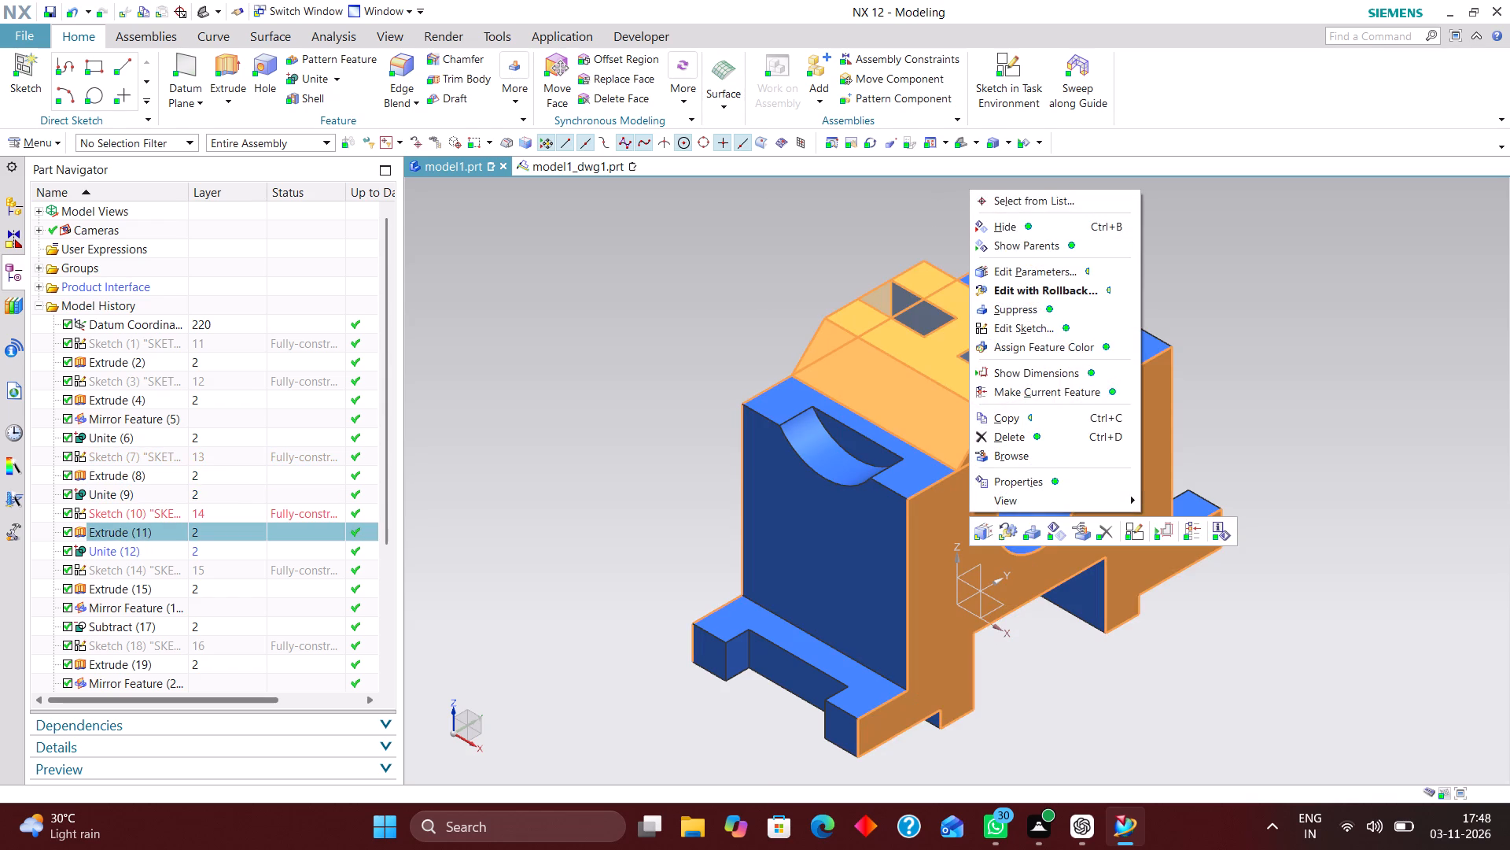
click(1039, 347)
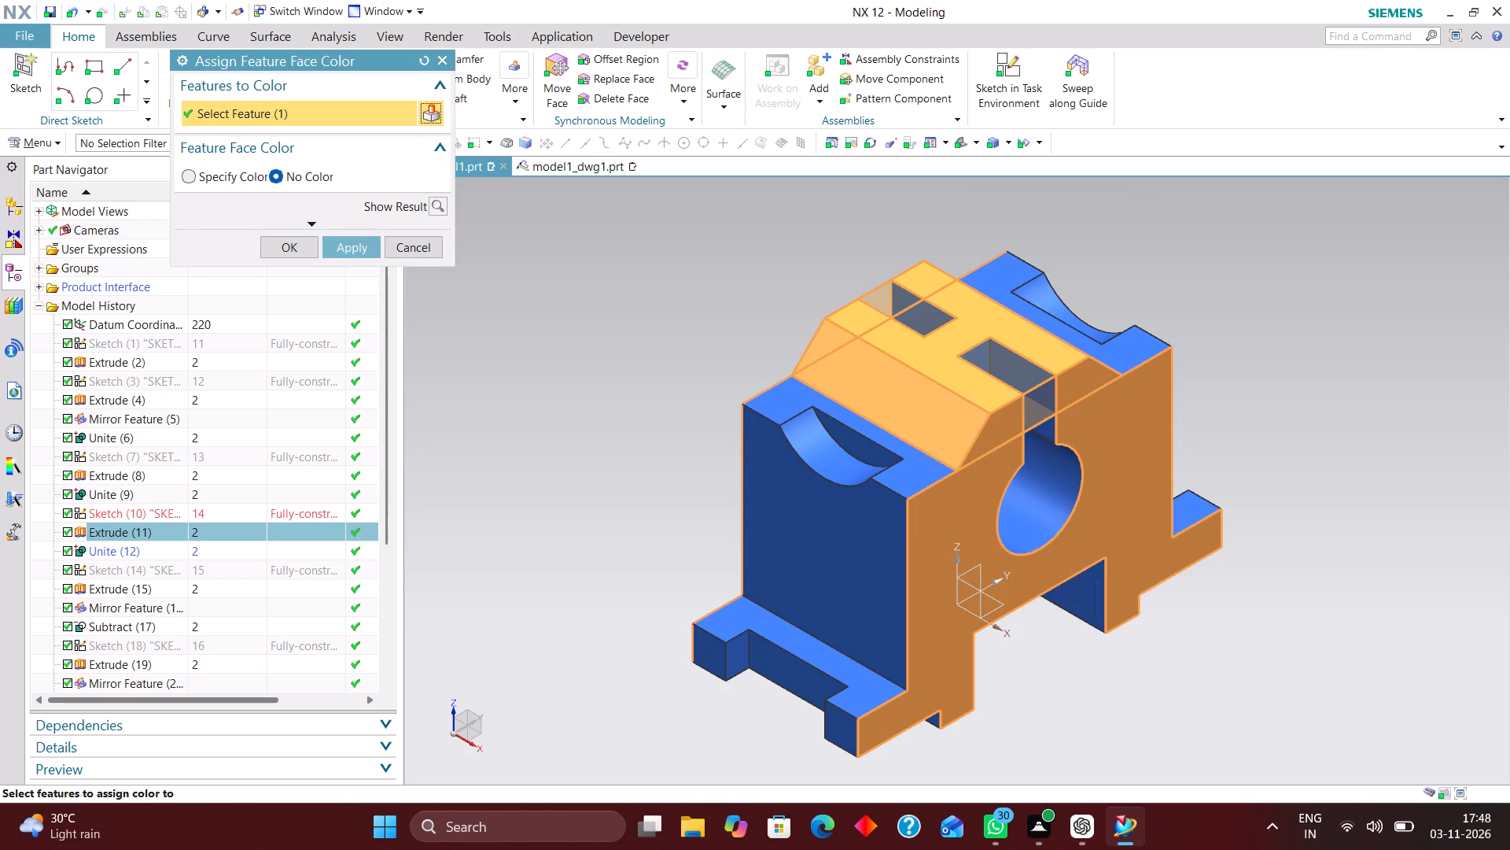
click(193, 171)
click(366, 119)
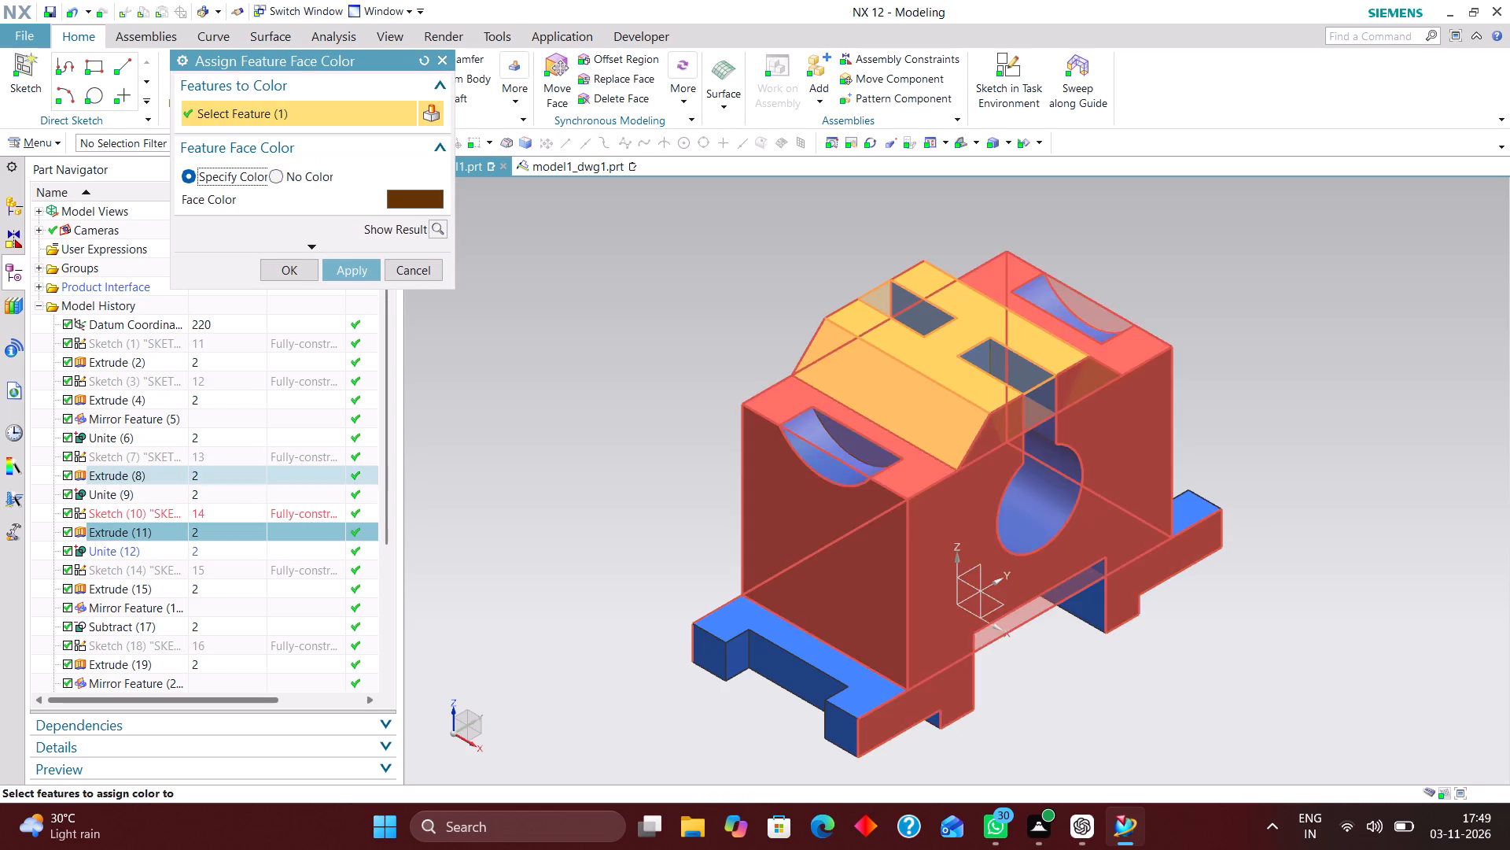
click(779, 487)
click(834, 450)
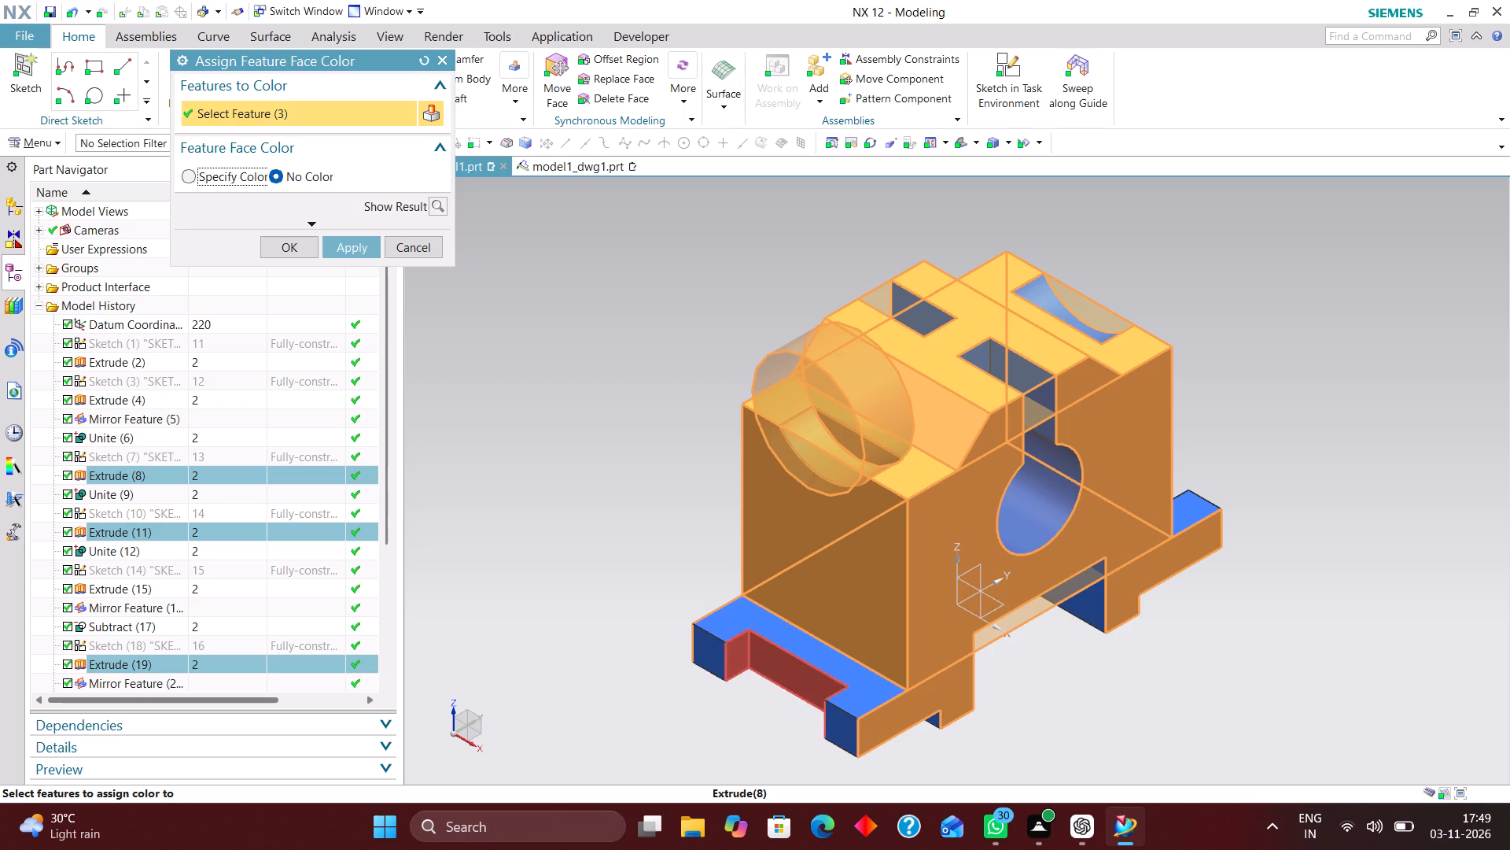
click(751, 644)
click(805, 640)
middle_drag(1079, 726, 1057, 716)
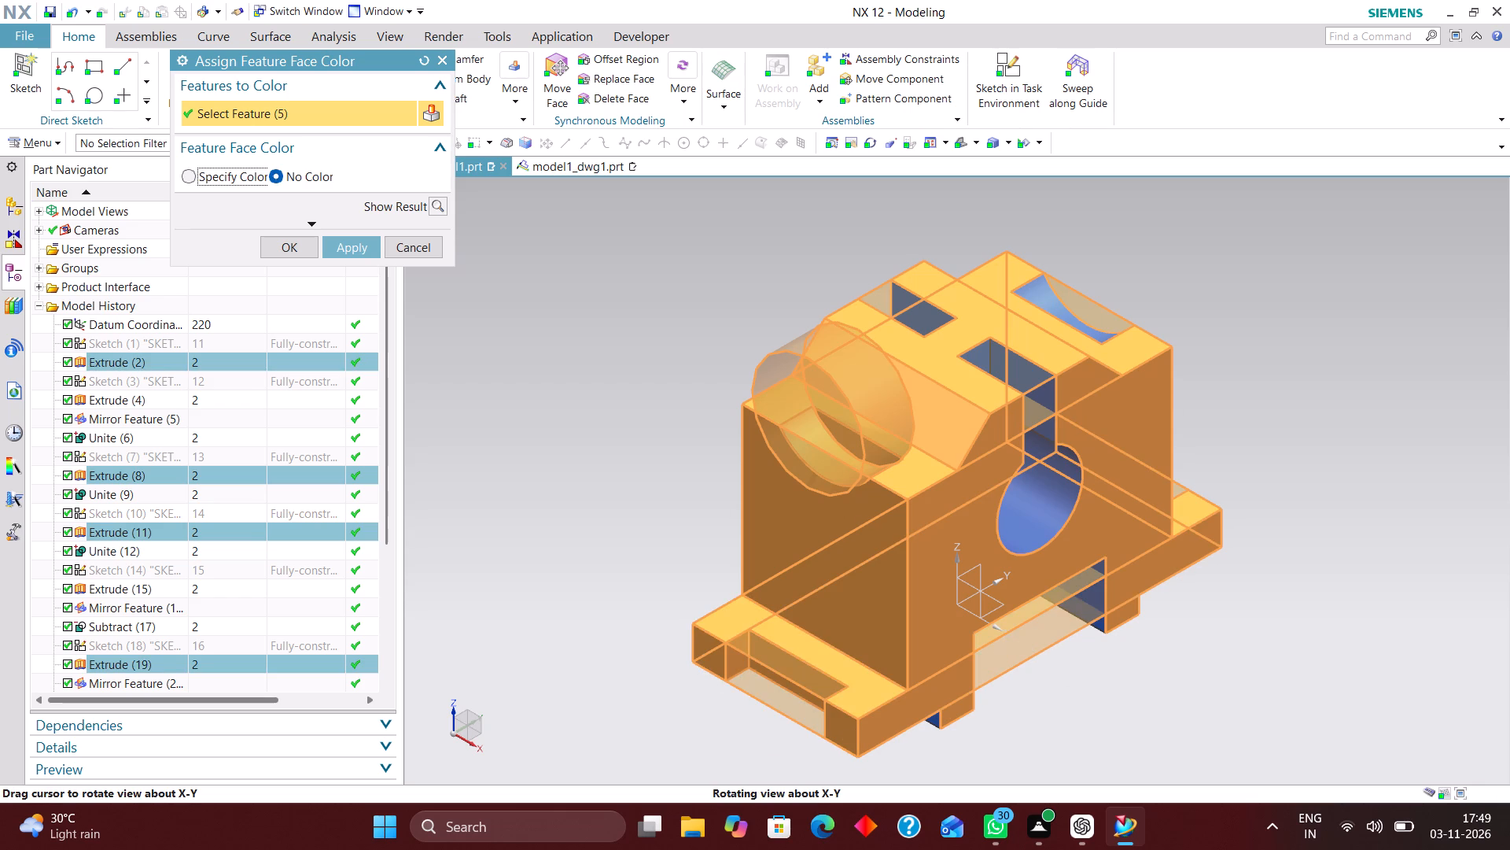
middle_drag(1057, 716, 1091, 656)
click(964, 594)
middle_drag(1016, 715, 974, 708)
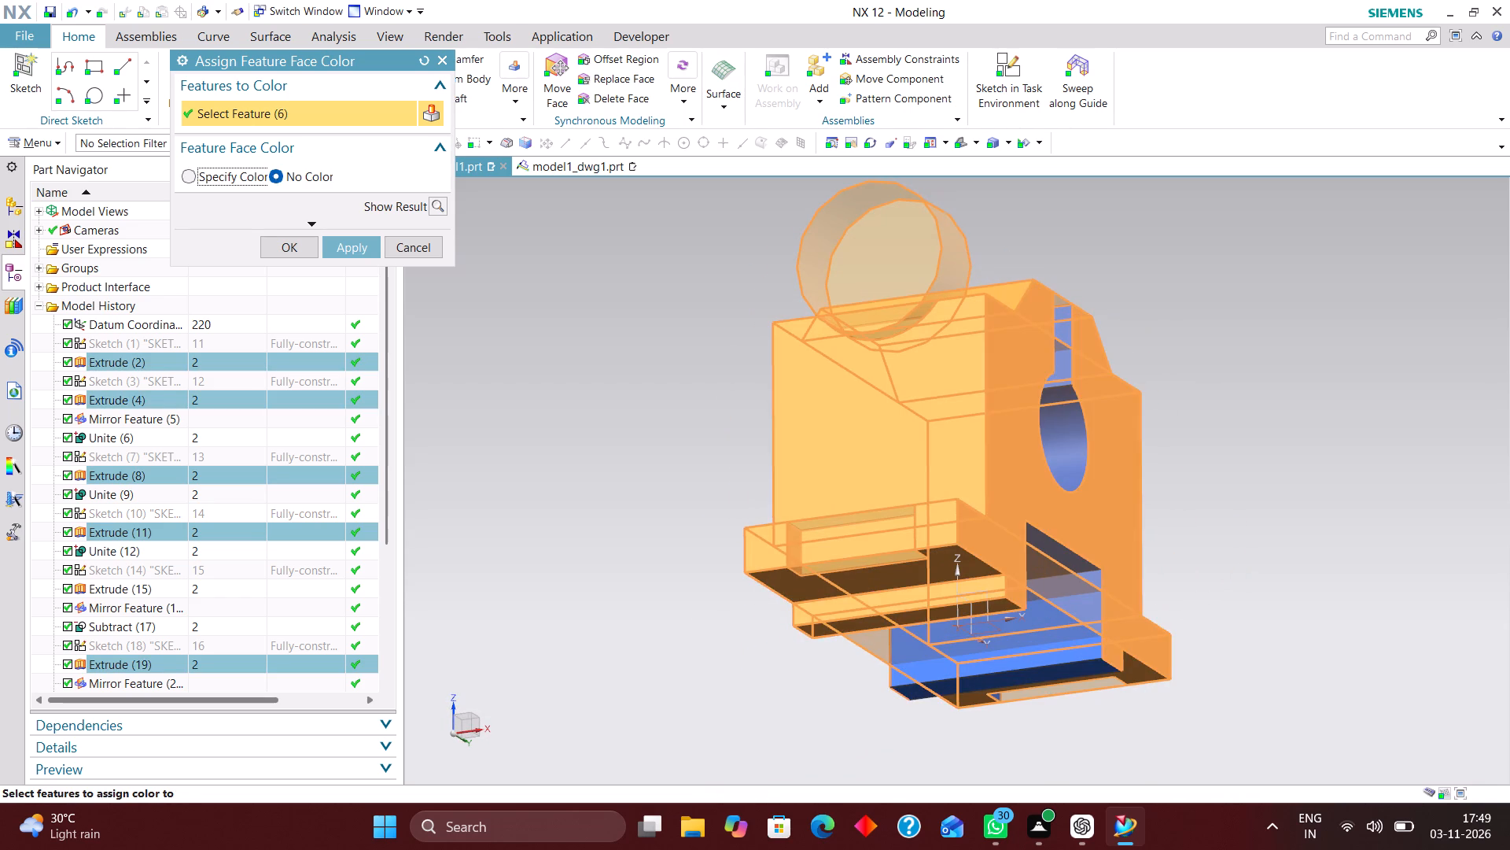
middle_drag(974, 708, 977, 657)
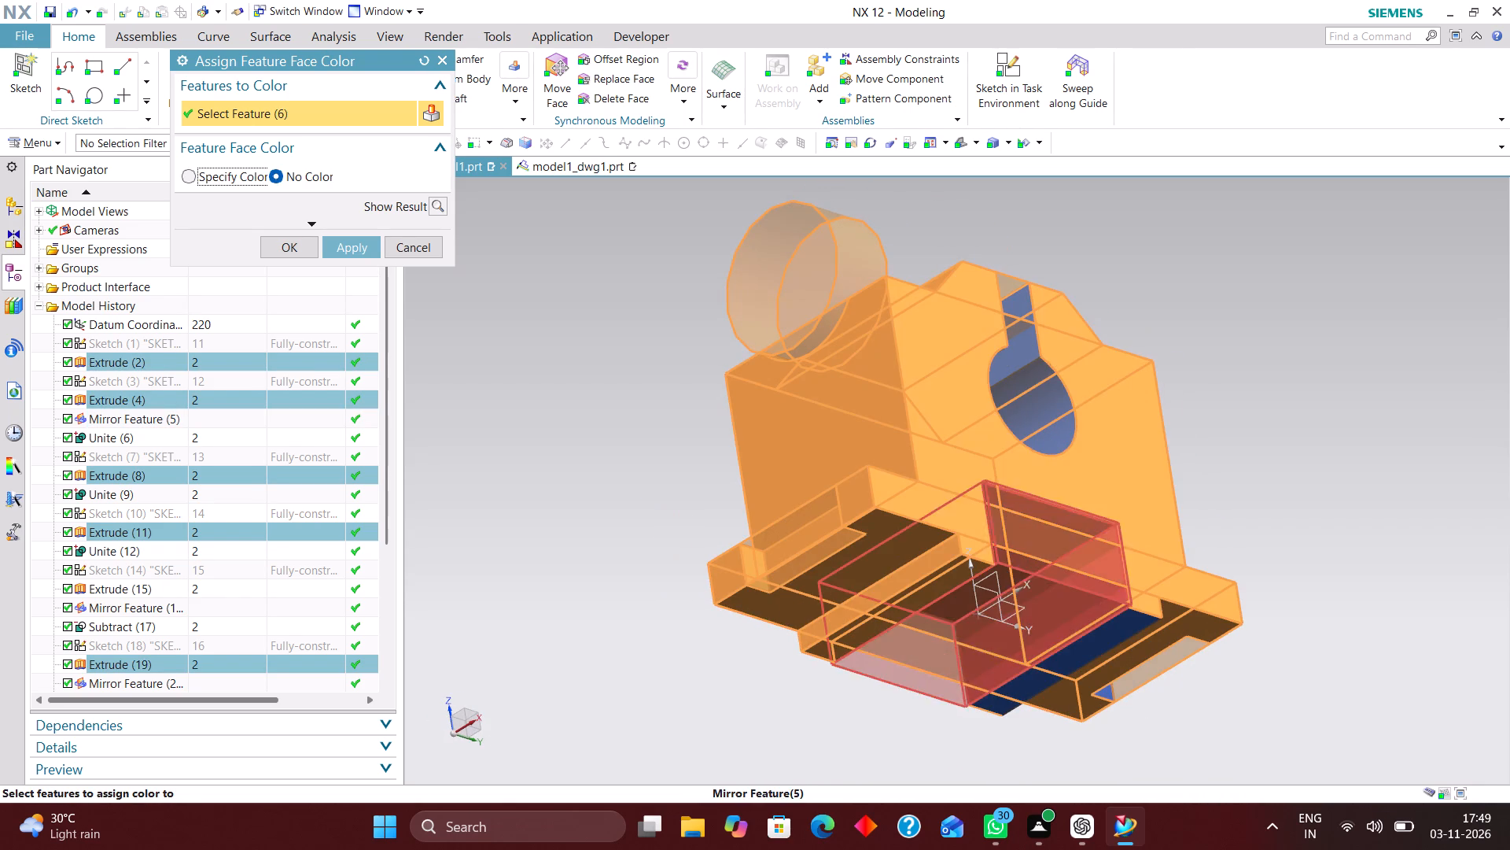
click(1060, 629)
scroll(1091, 715, up, 1)
middle_drag(1082, 715, 1018, 696)
click(1037, 619)
middle_drag(1060, 719, 1034, 718)
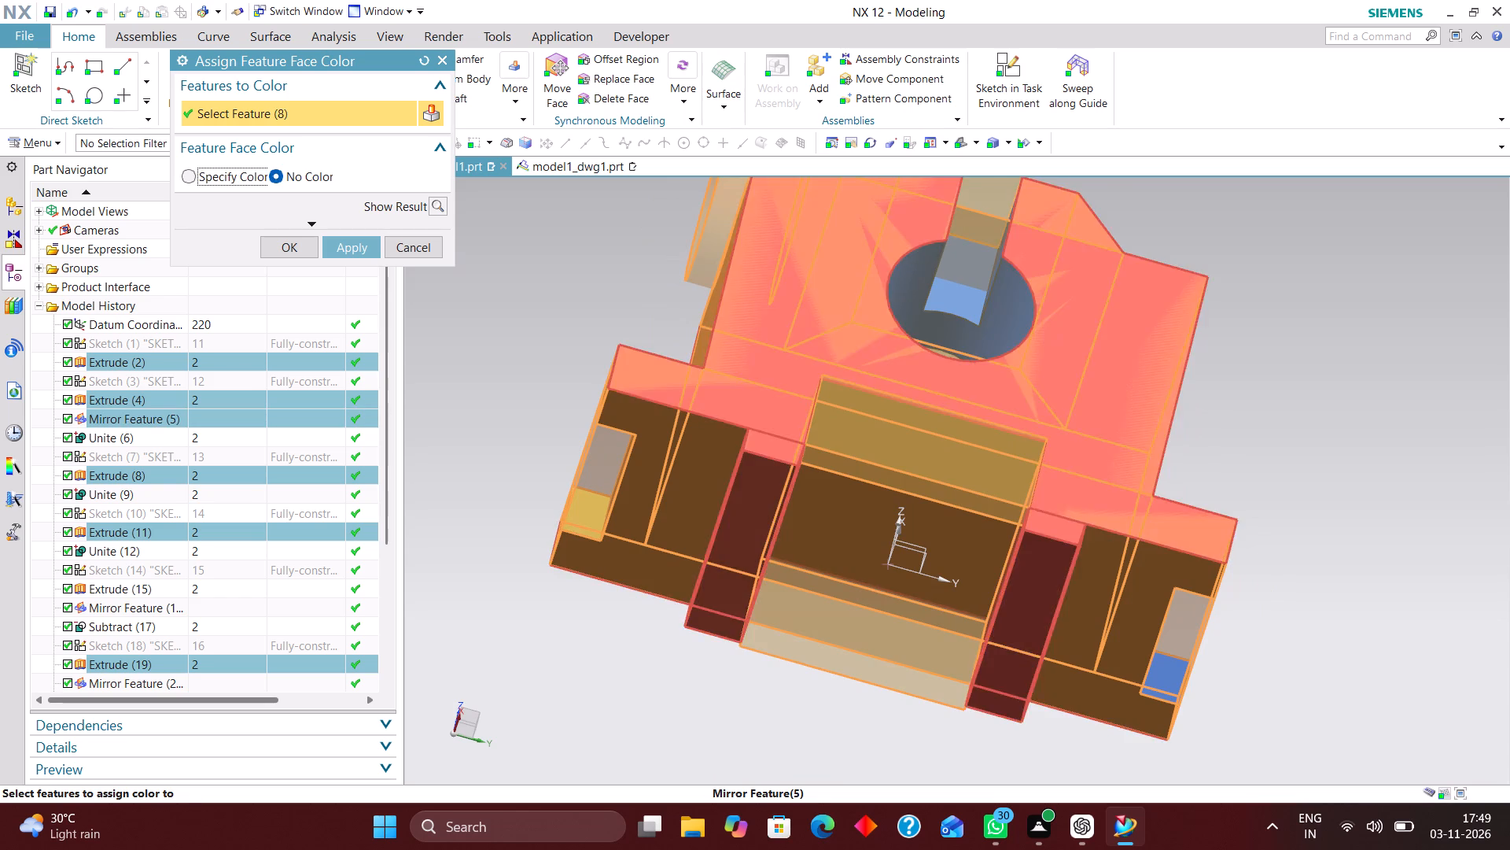
middle_drag(1034, 718, 975, 727)
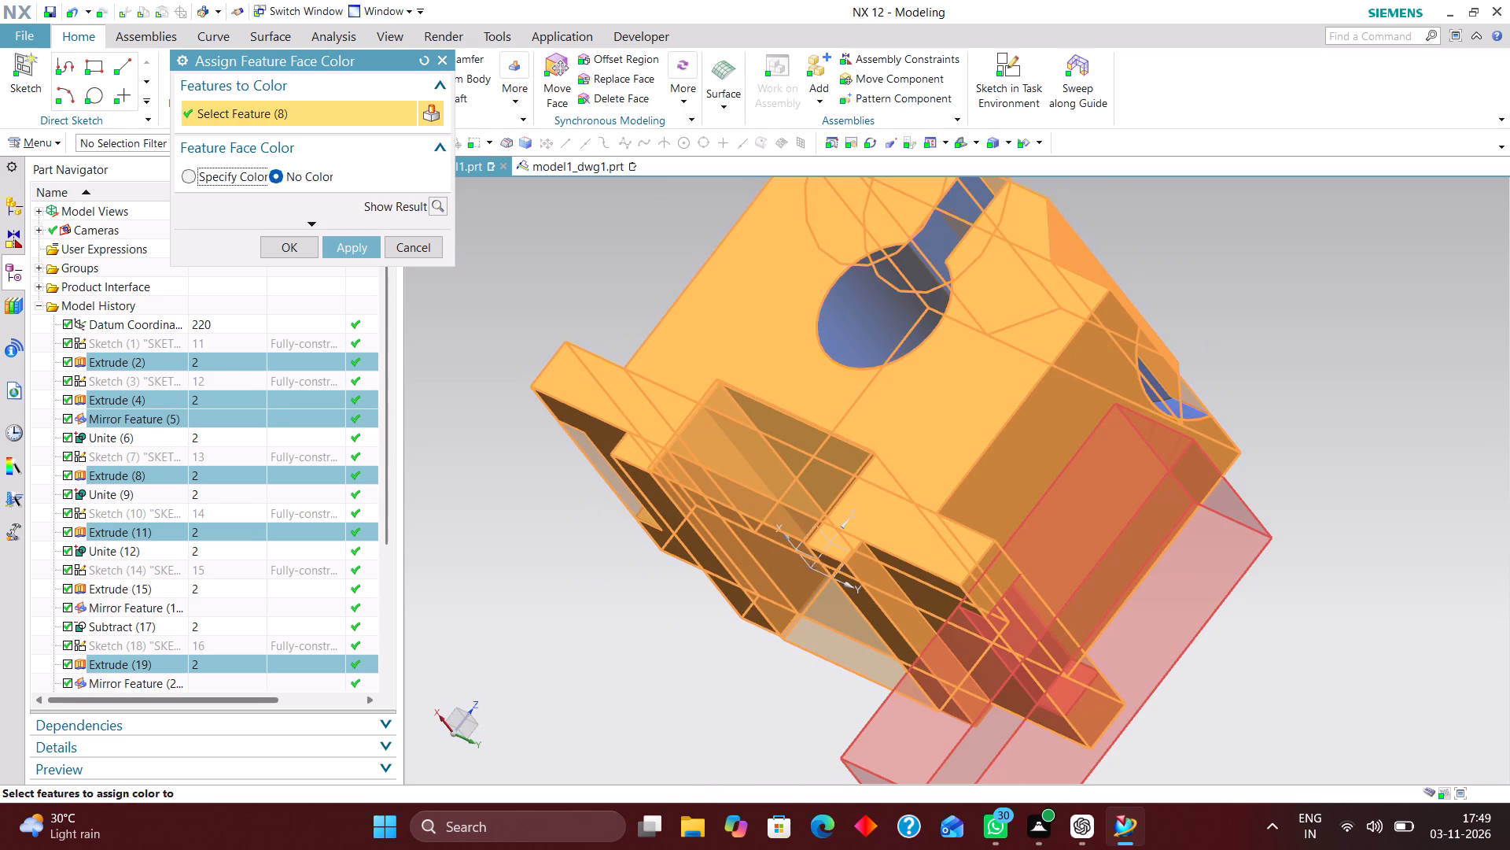
click(1021, 671)
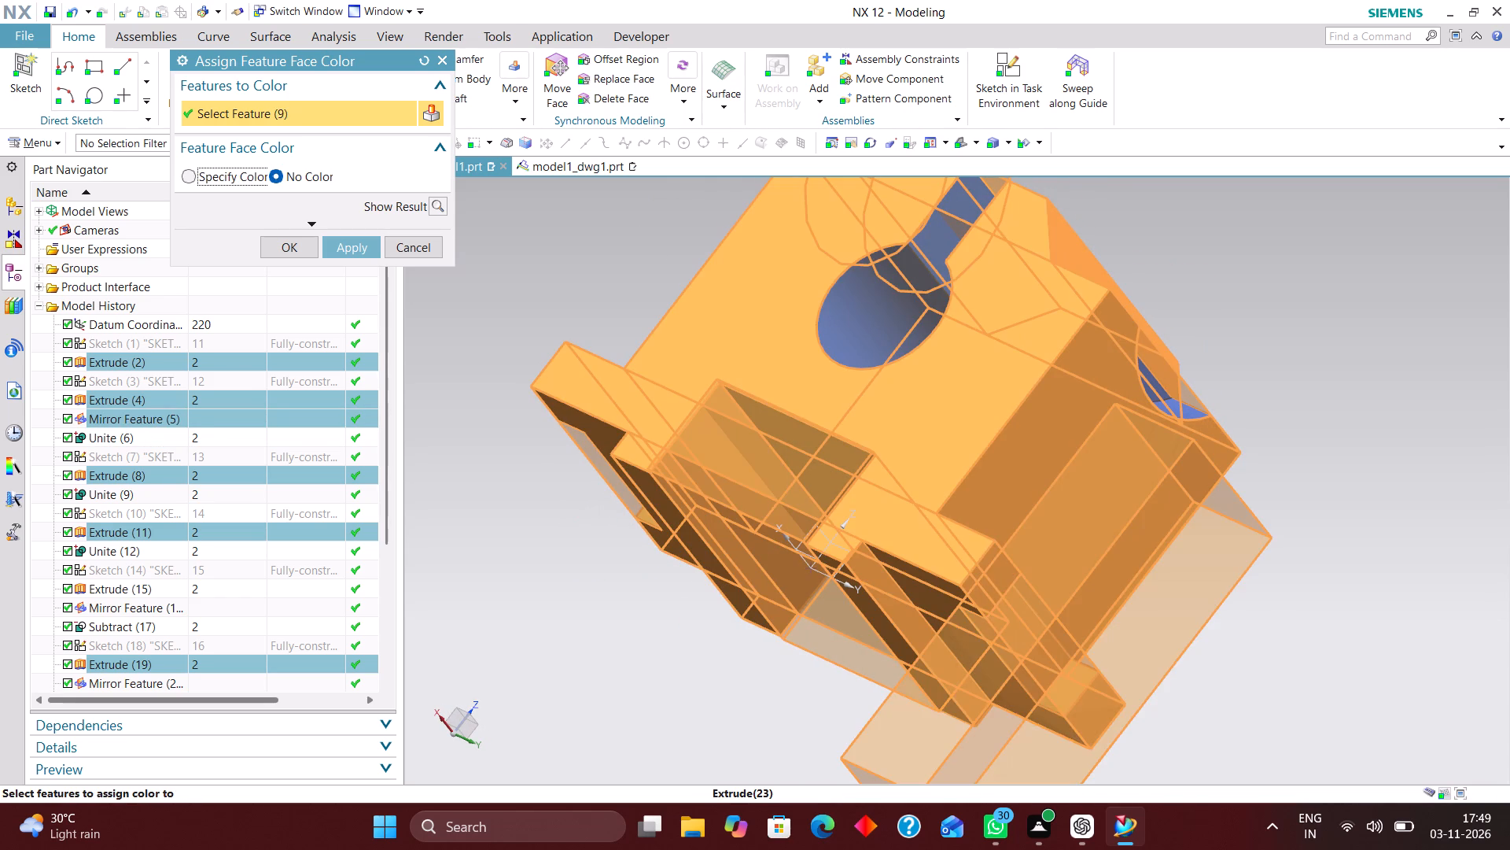
middle_drag(1068, 652, 940, 675)
click(832, 470)
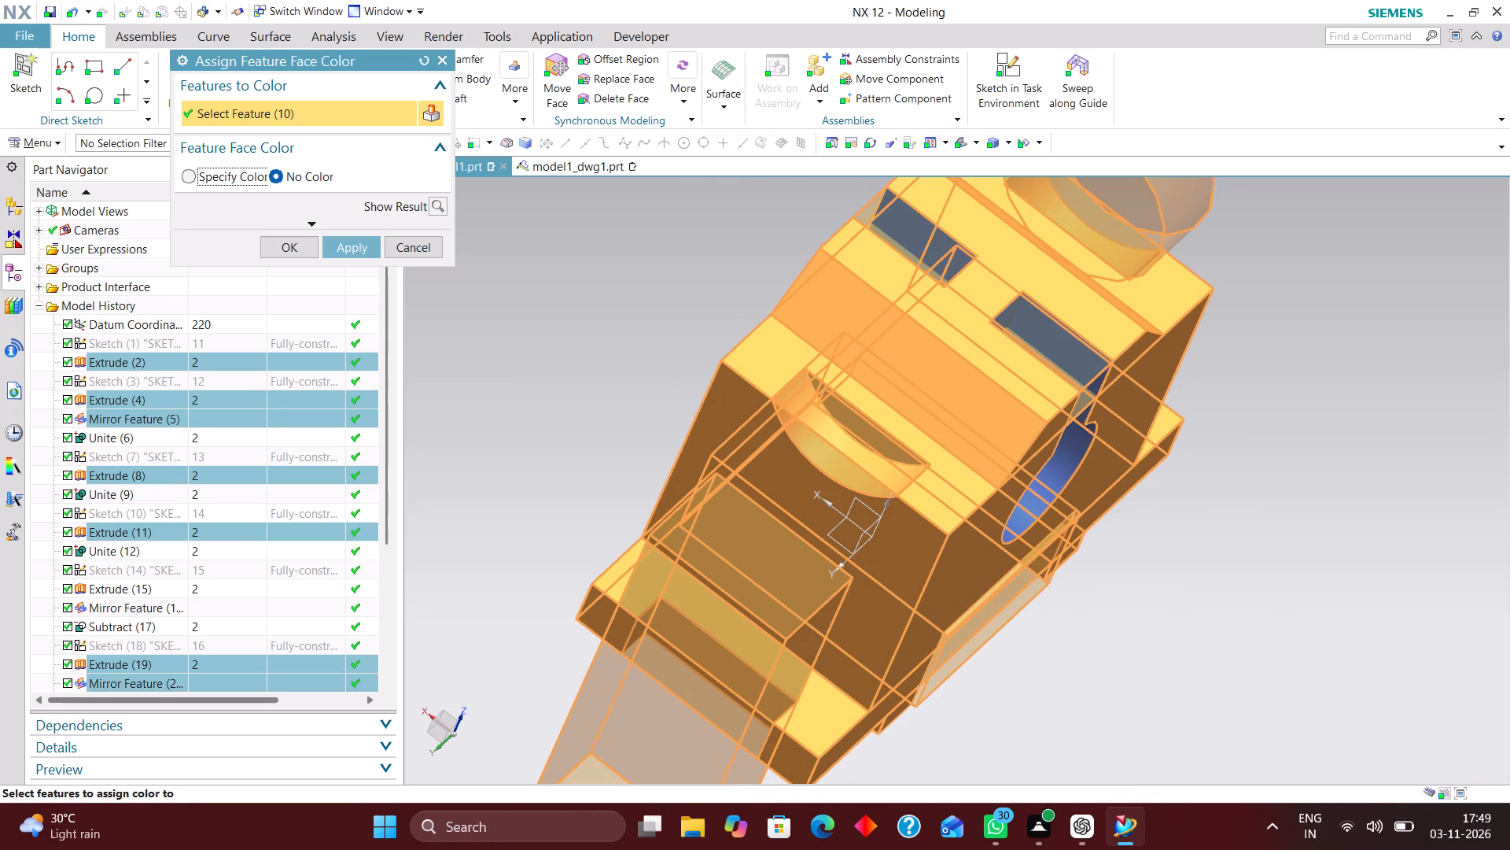
middle_drag(1077, 612, 1015, 657)
click(1003, 543)
scroll(1026, 688, up, 1)
middle_drag(1026, 688, 974, 679)
click(731, 426)
middle_drag(978, 596, 1008, 666)
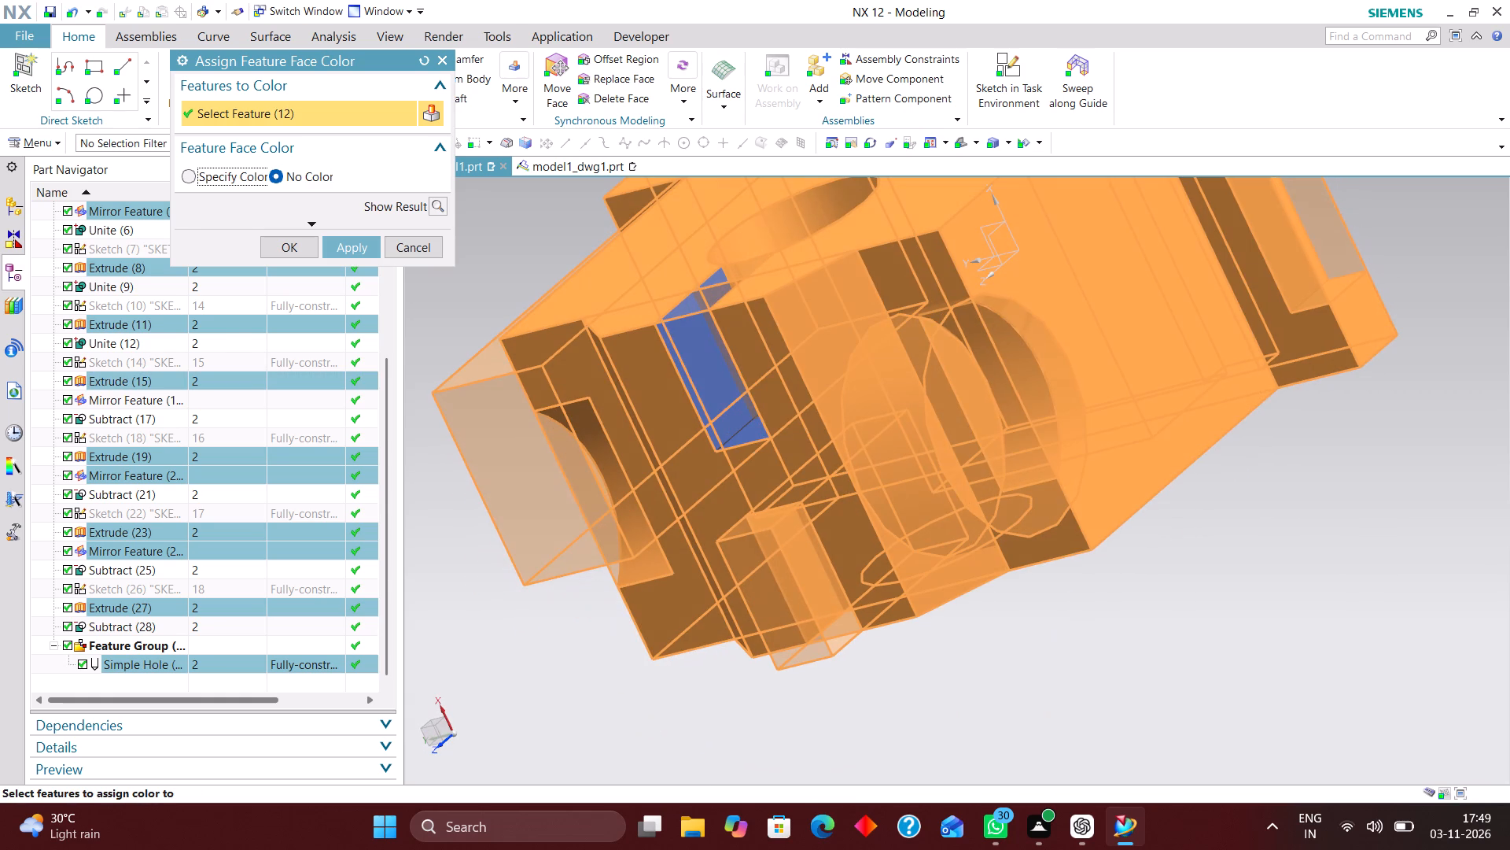
click(715, 394)
middle_drag(1028, 675, 1097, 507)
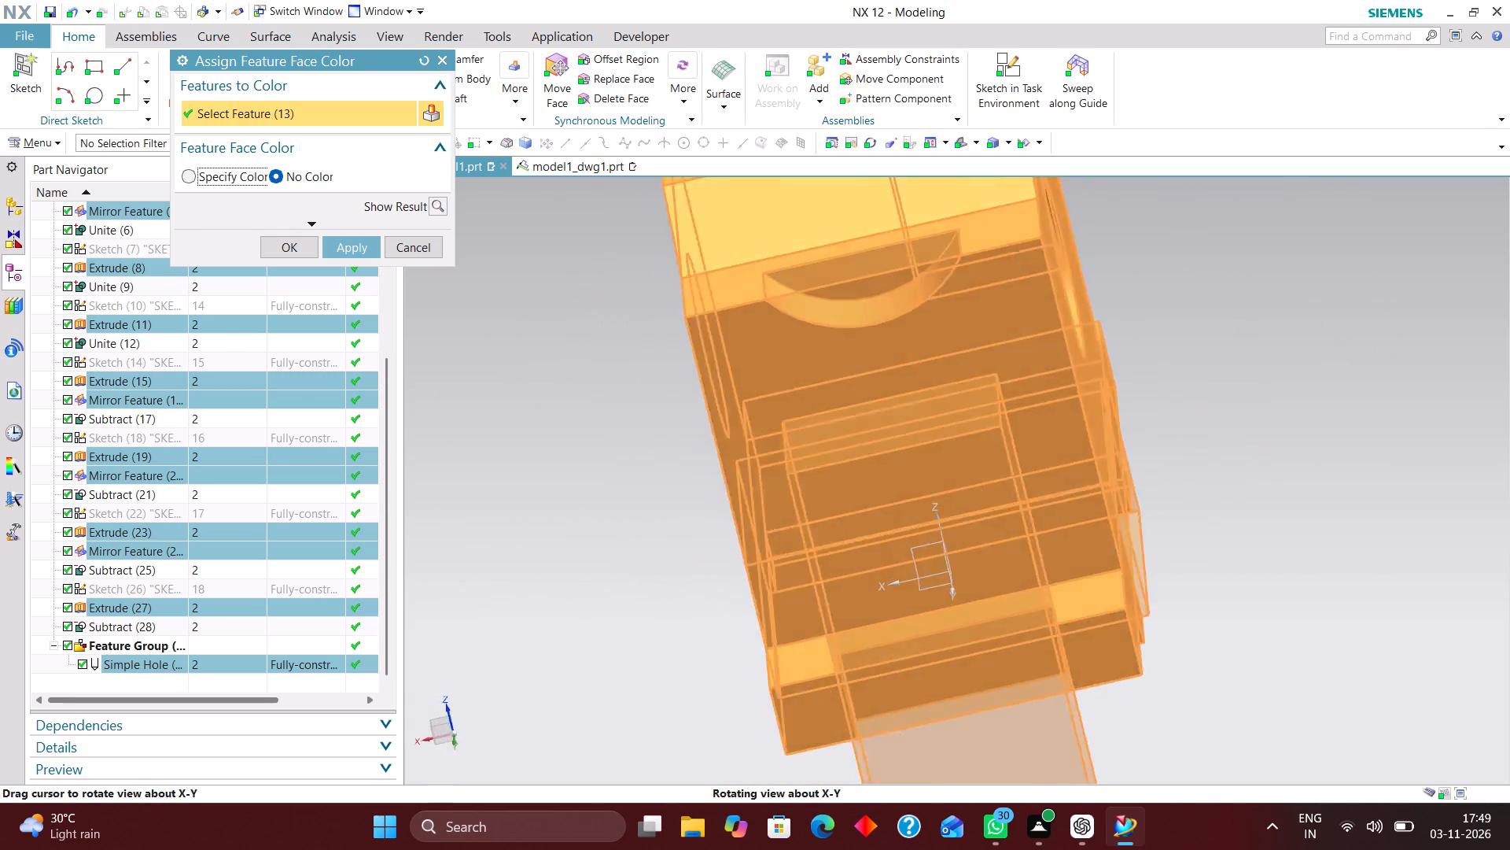
middle_drag(1097, 507, 1188, 508)
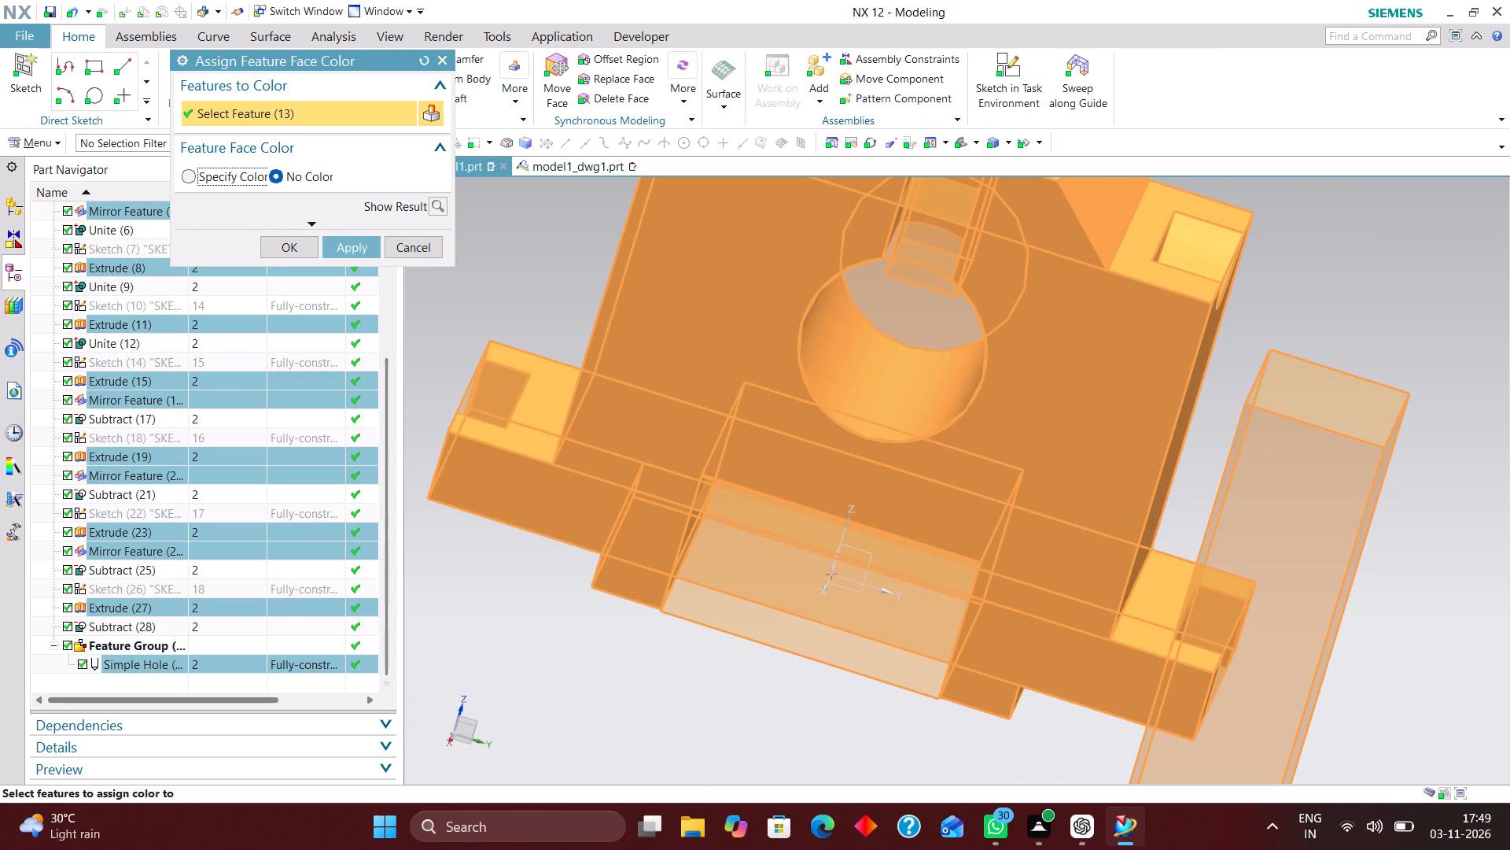
click(193, 172)
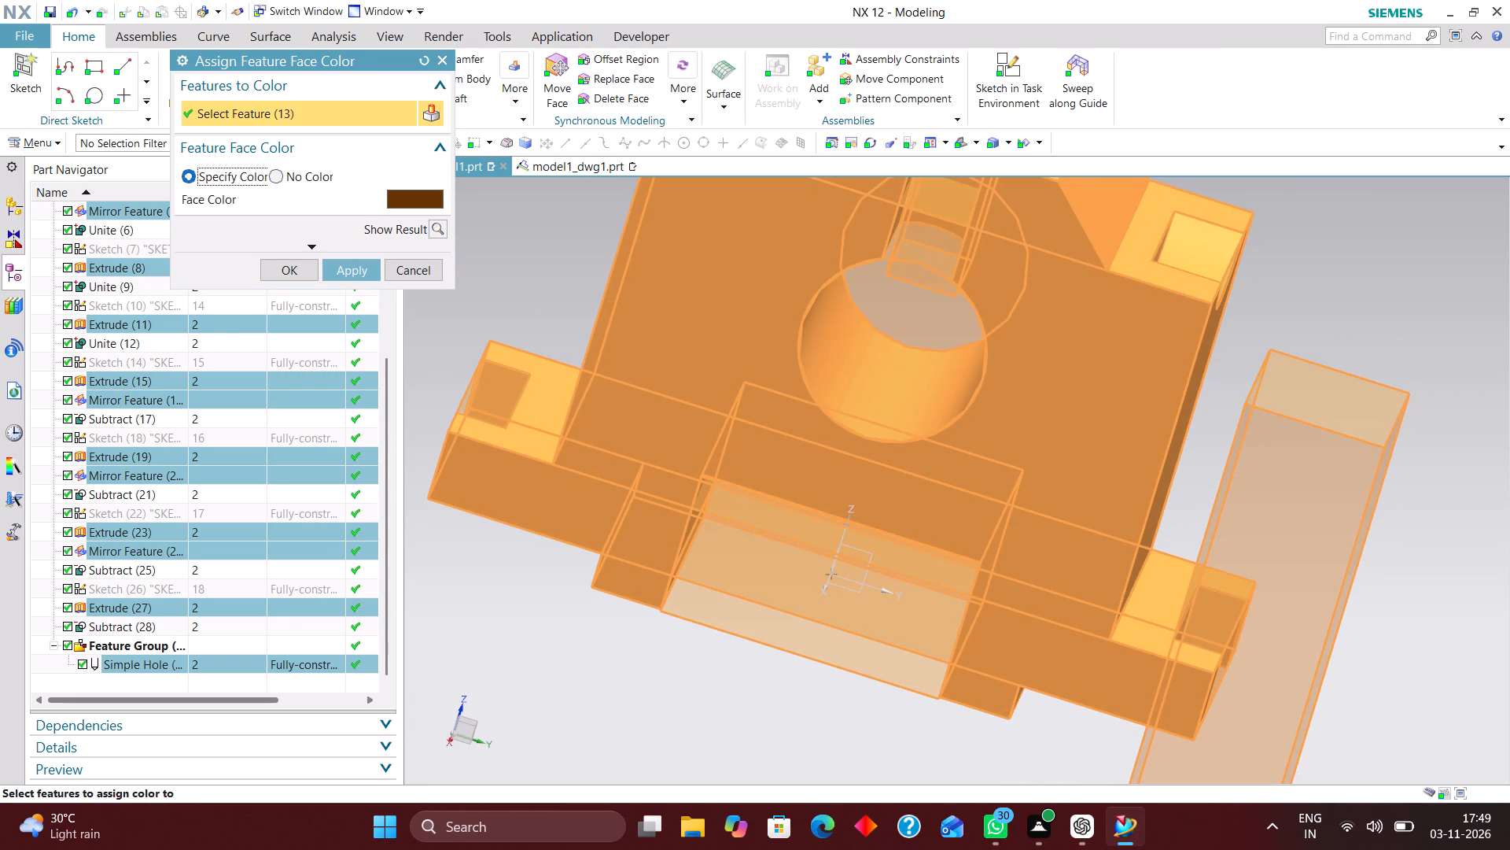
click(431, 195)
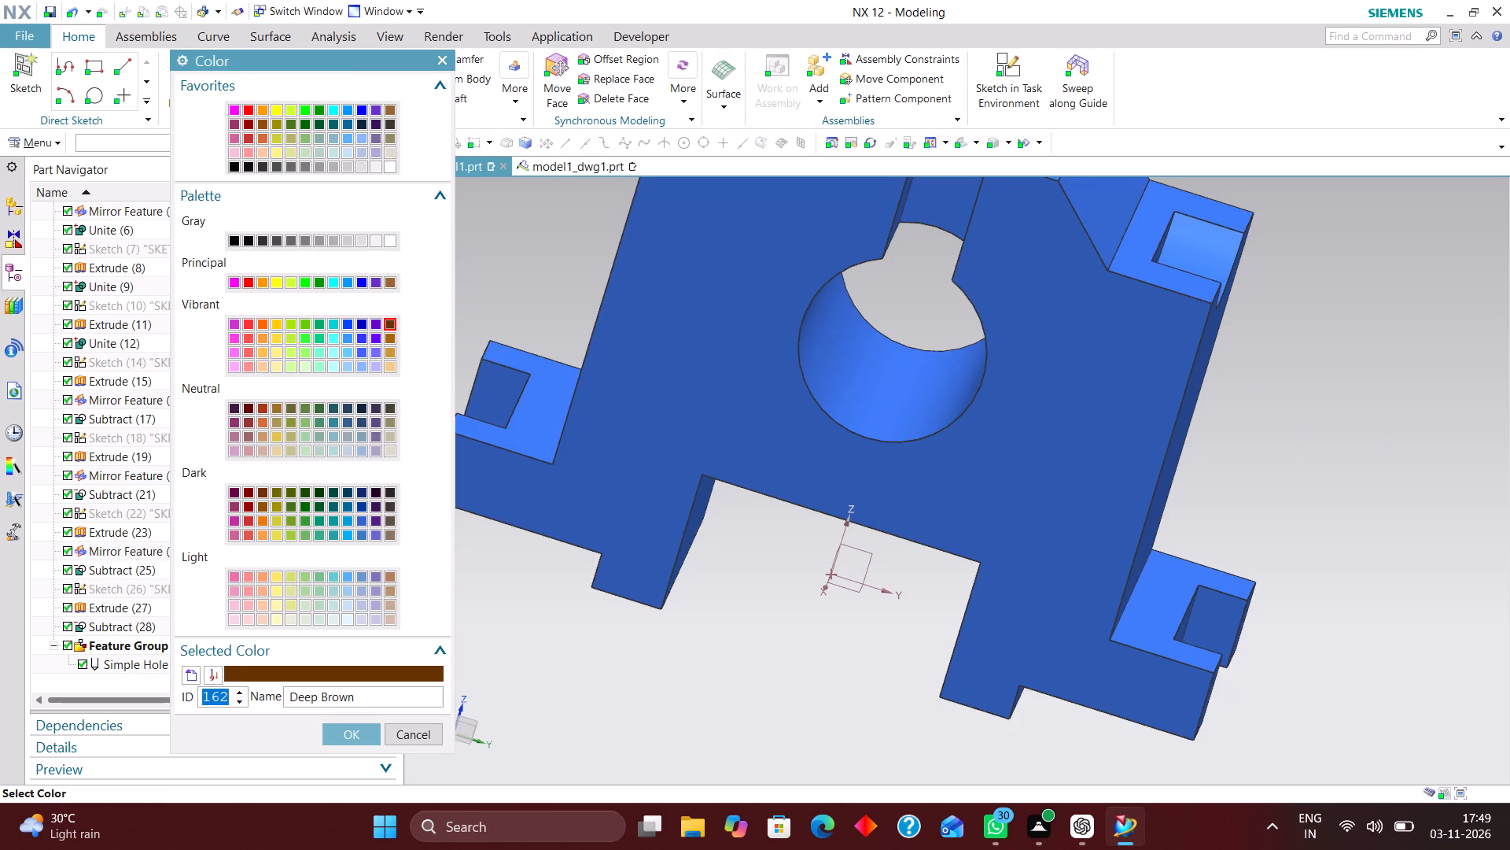
scroll(319, 502, down, 4)
click(234, 576)
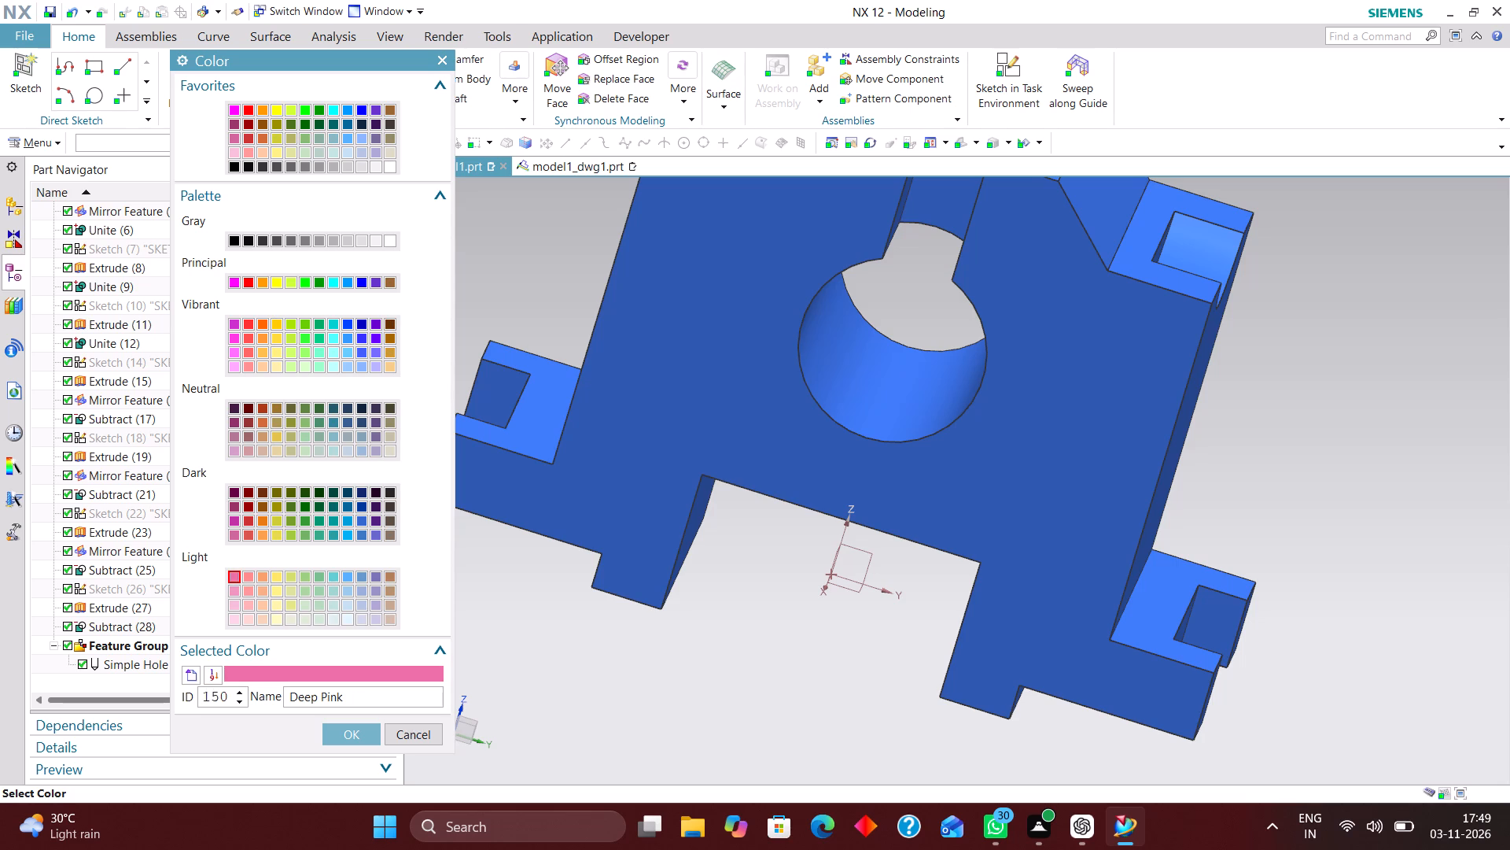
click(345, 728)
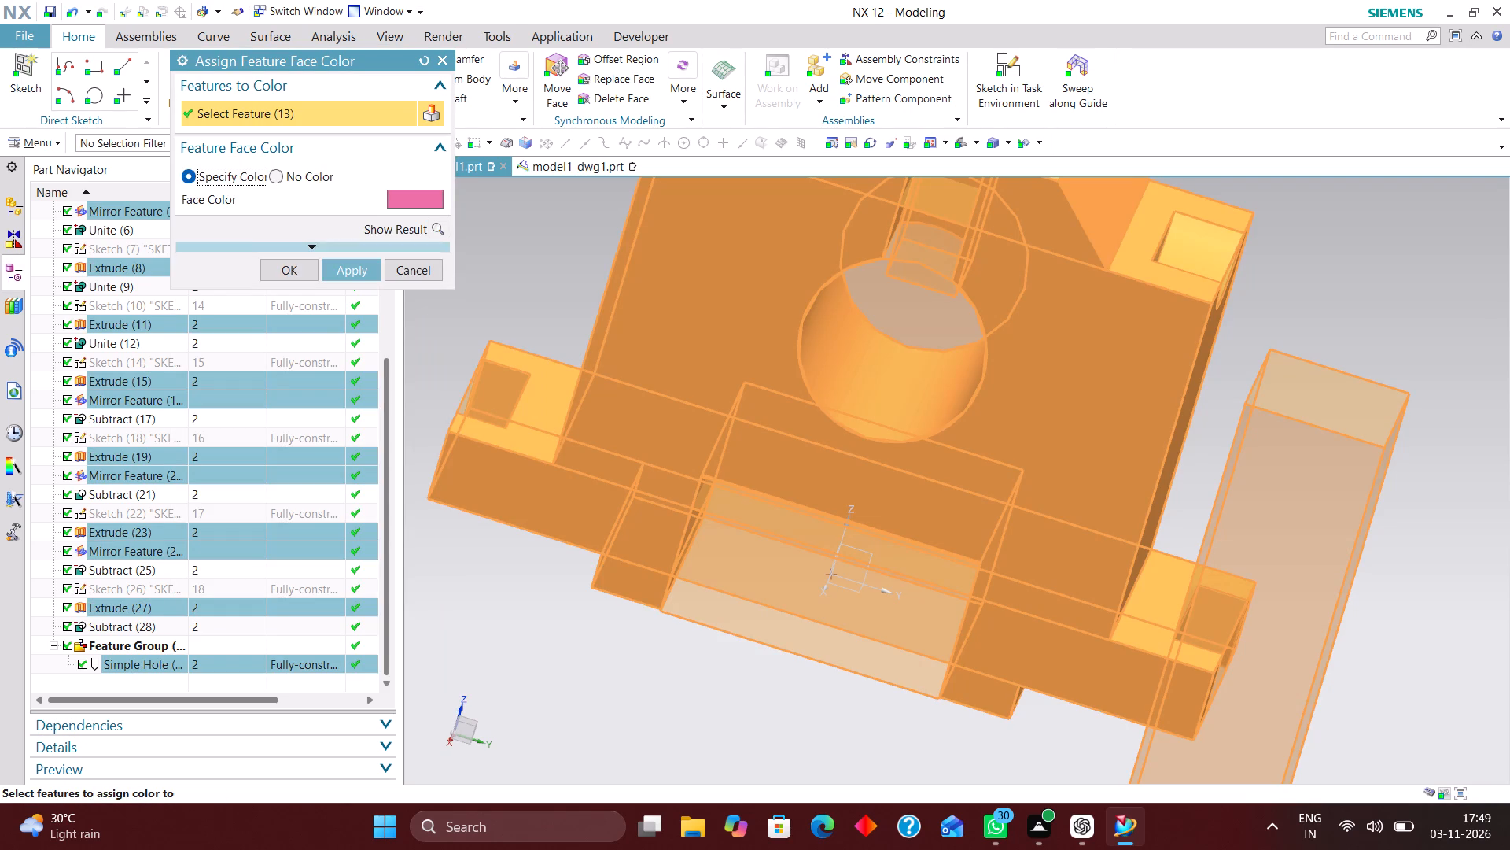
click(346, 270)
scroll(915, 482, down, 4)
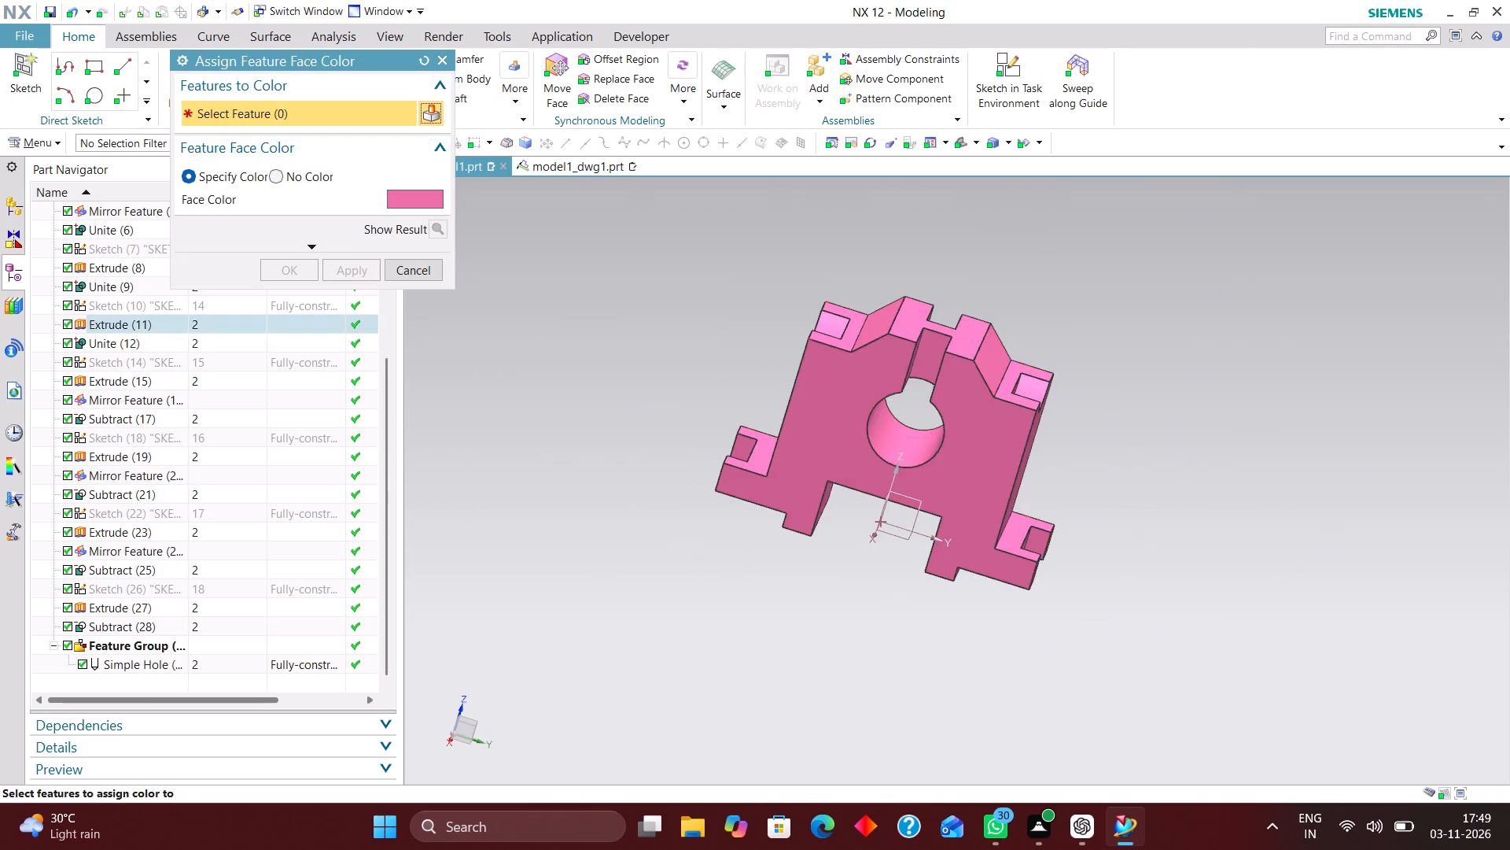
scroll(1122, 497, up, 1)
middle_drag(1118, 500, 989, 549)
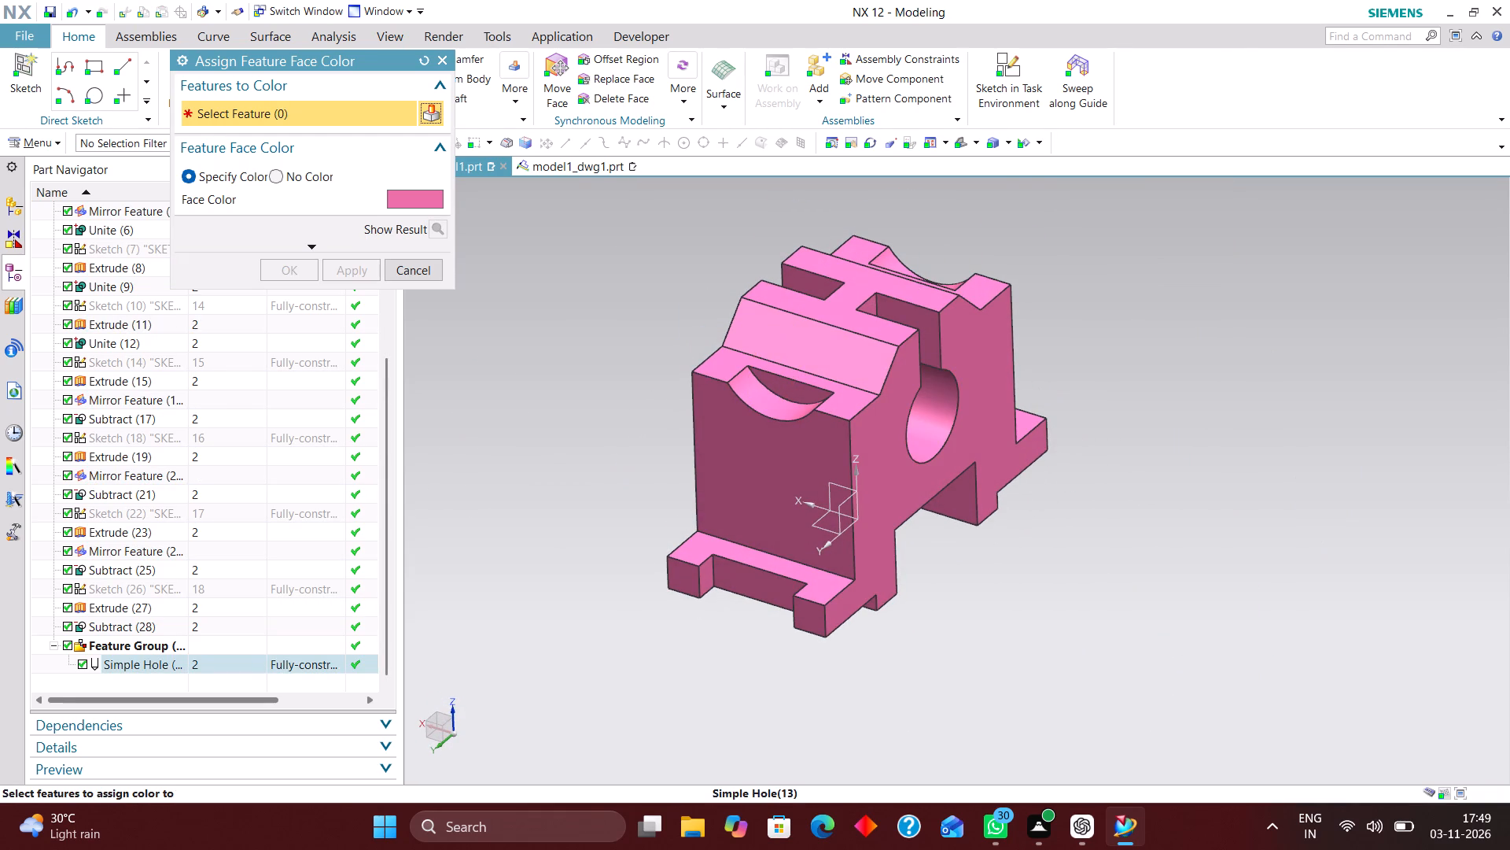
click(421, 276)
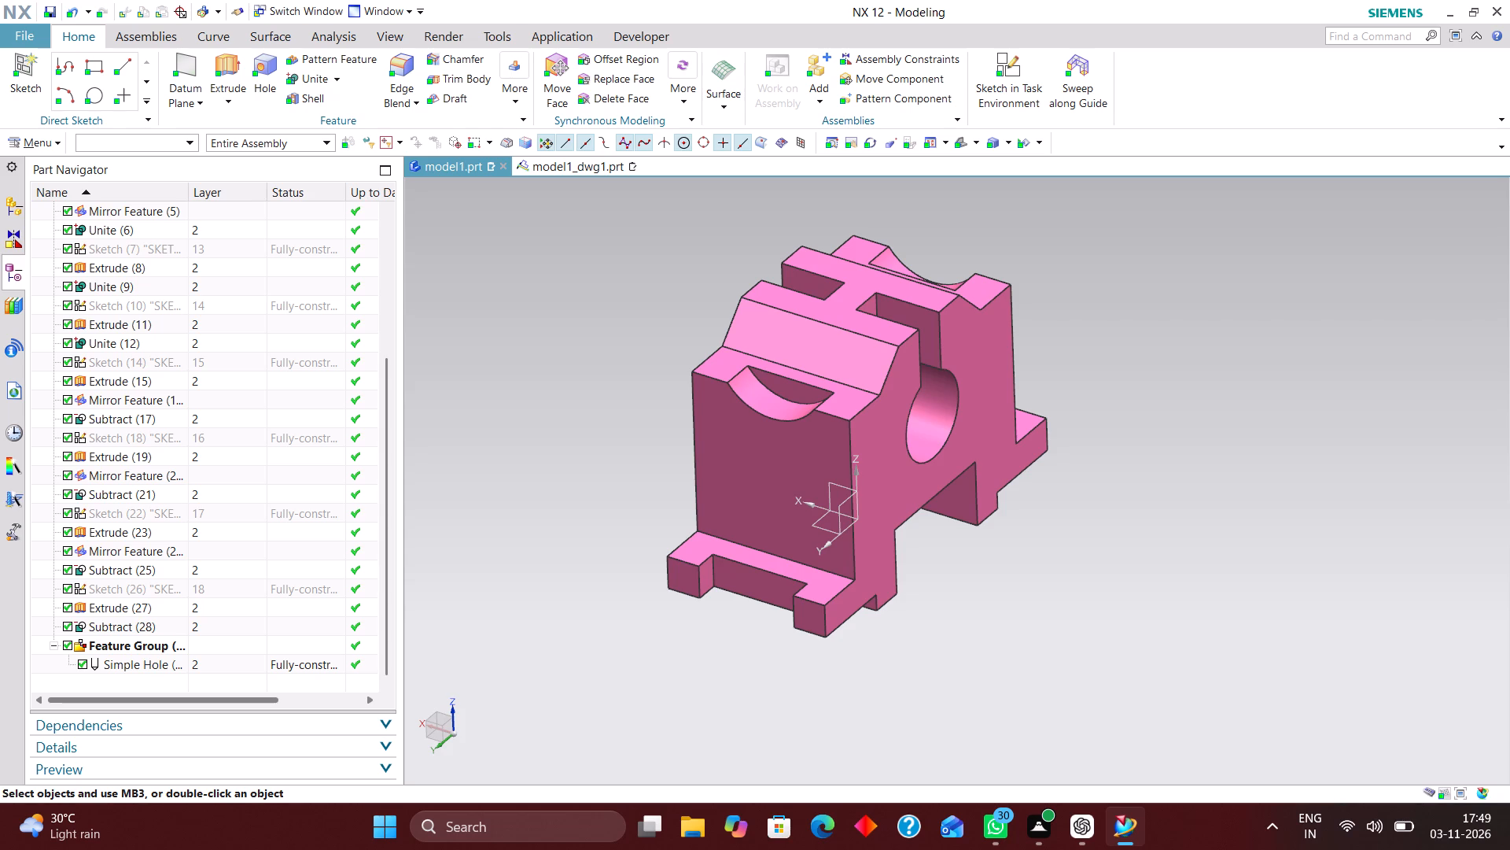
Show the pink fixture model in isometric view and examine it.
key(End)
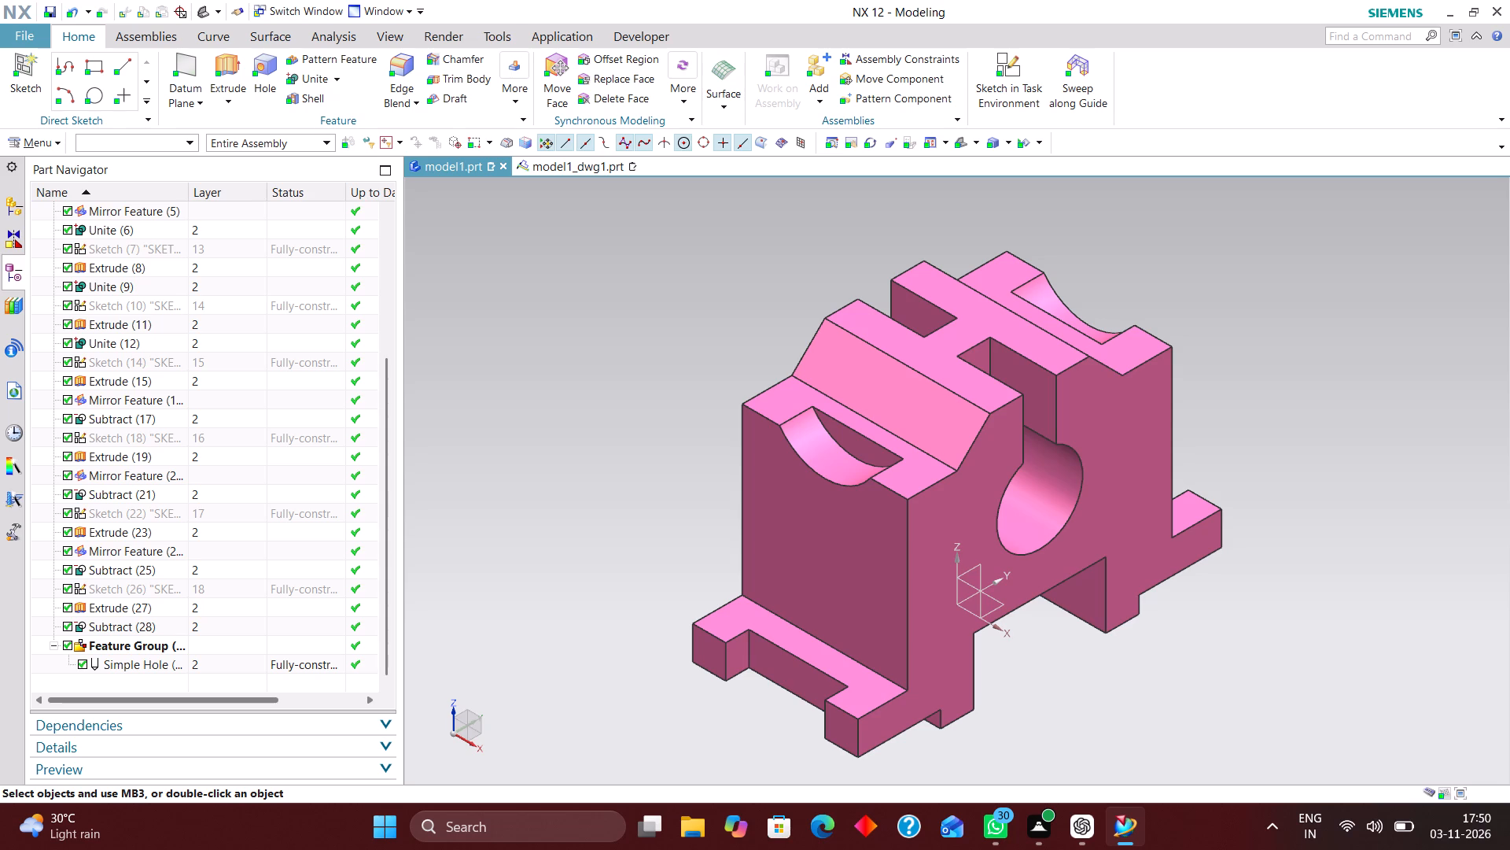
scroll(662, 459, down, 3)
scroll(891, 532, up, 4)
scroll(782, 498, down, 3)
scroll(820, 501, up, 3)
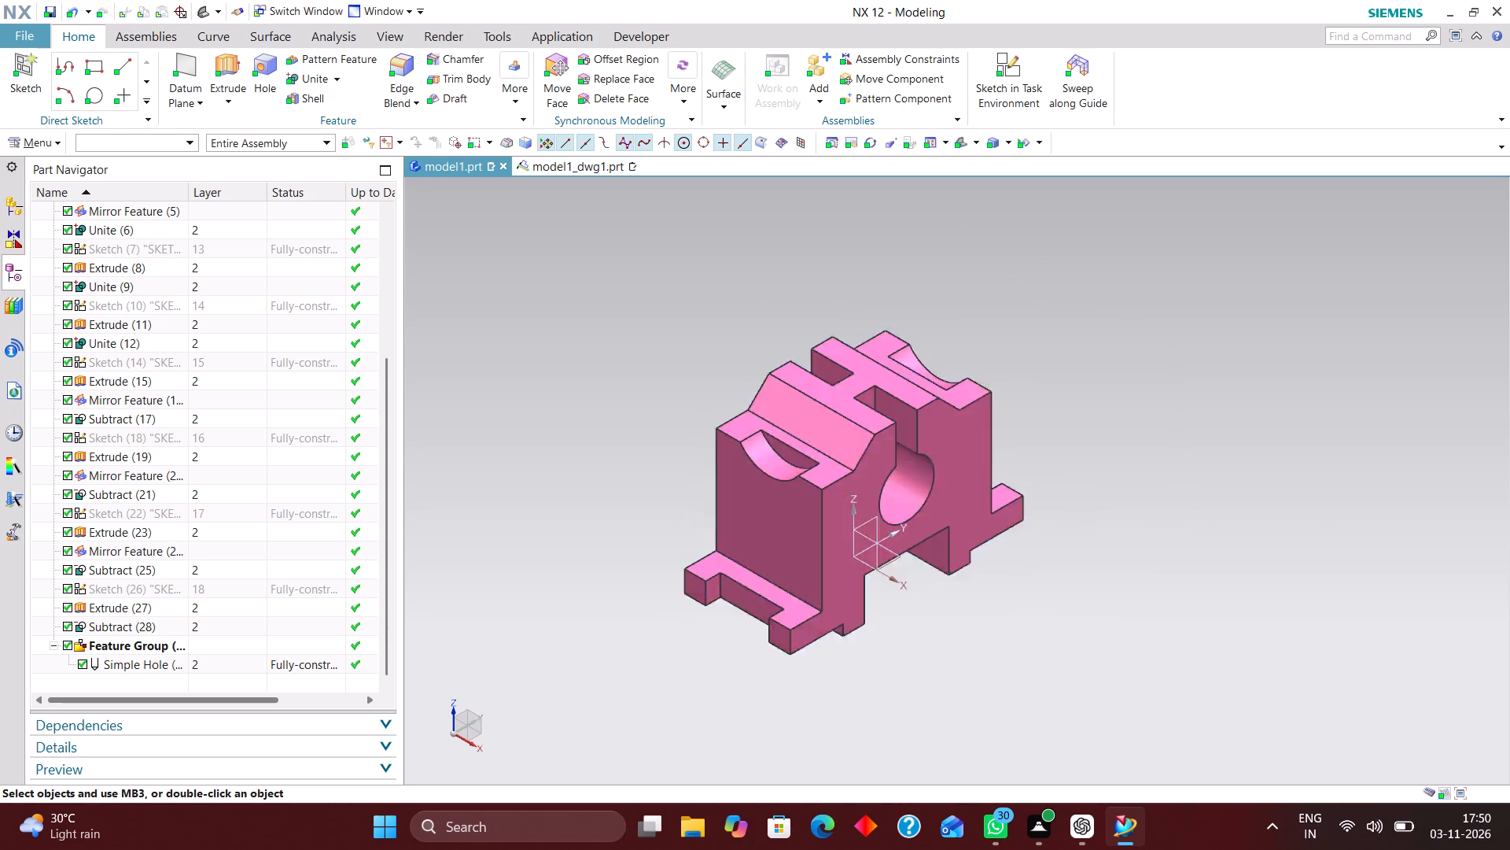
scroll(820, 500, up, 2)
Return to the model1_dwg1.prt drawing and fit the complete sheet in the window.
click(569, 168)
scroll(854, 479, down, 1)
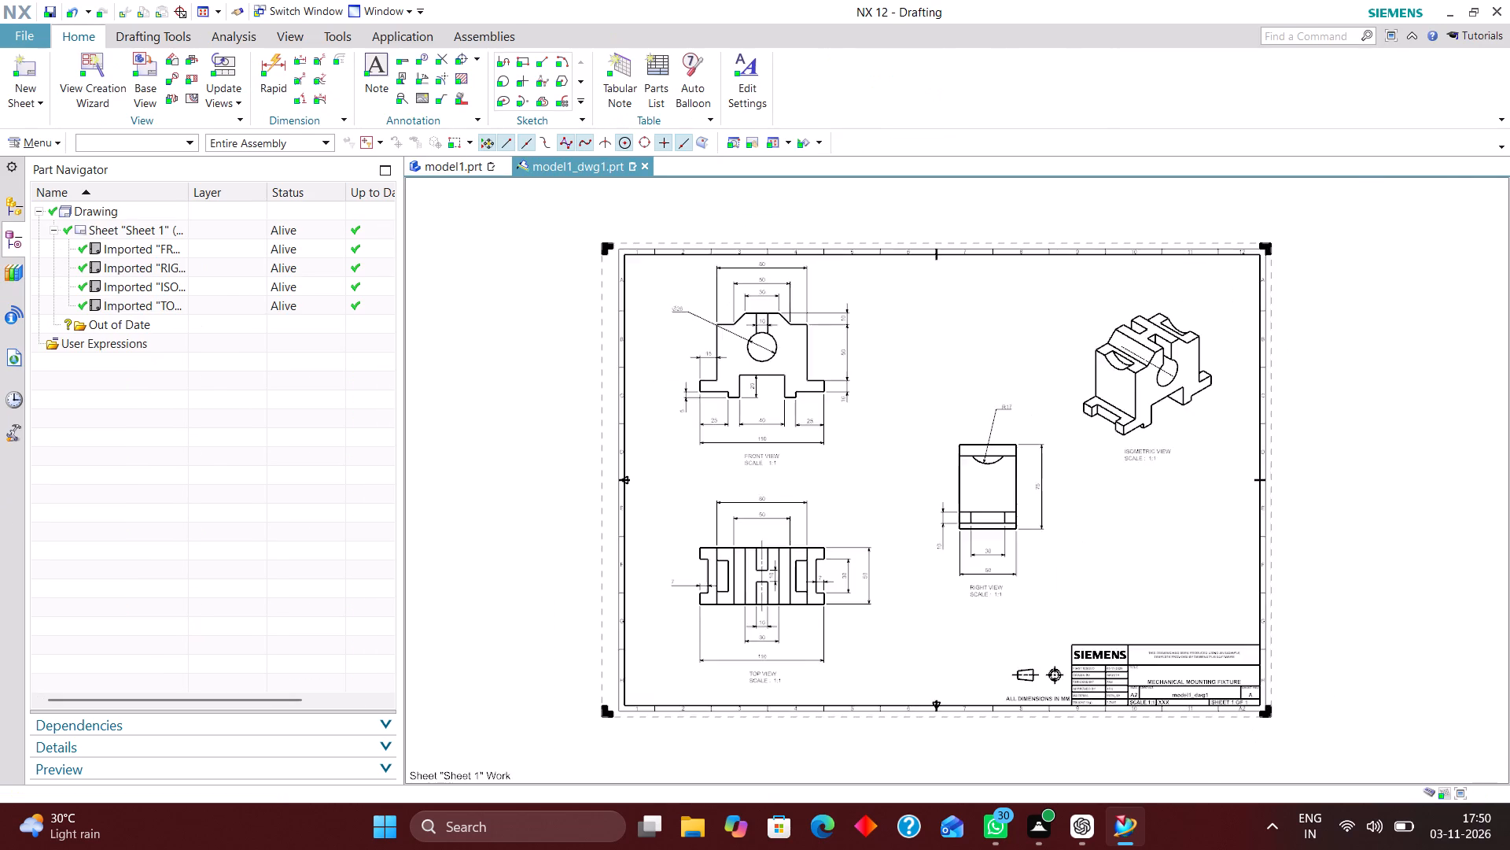
scroll(928, 518, up, 3)
right_drag(918, 345, 758, 436)
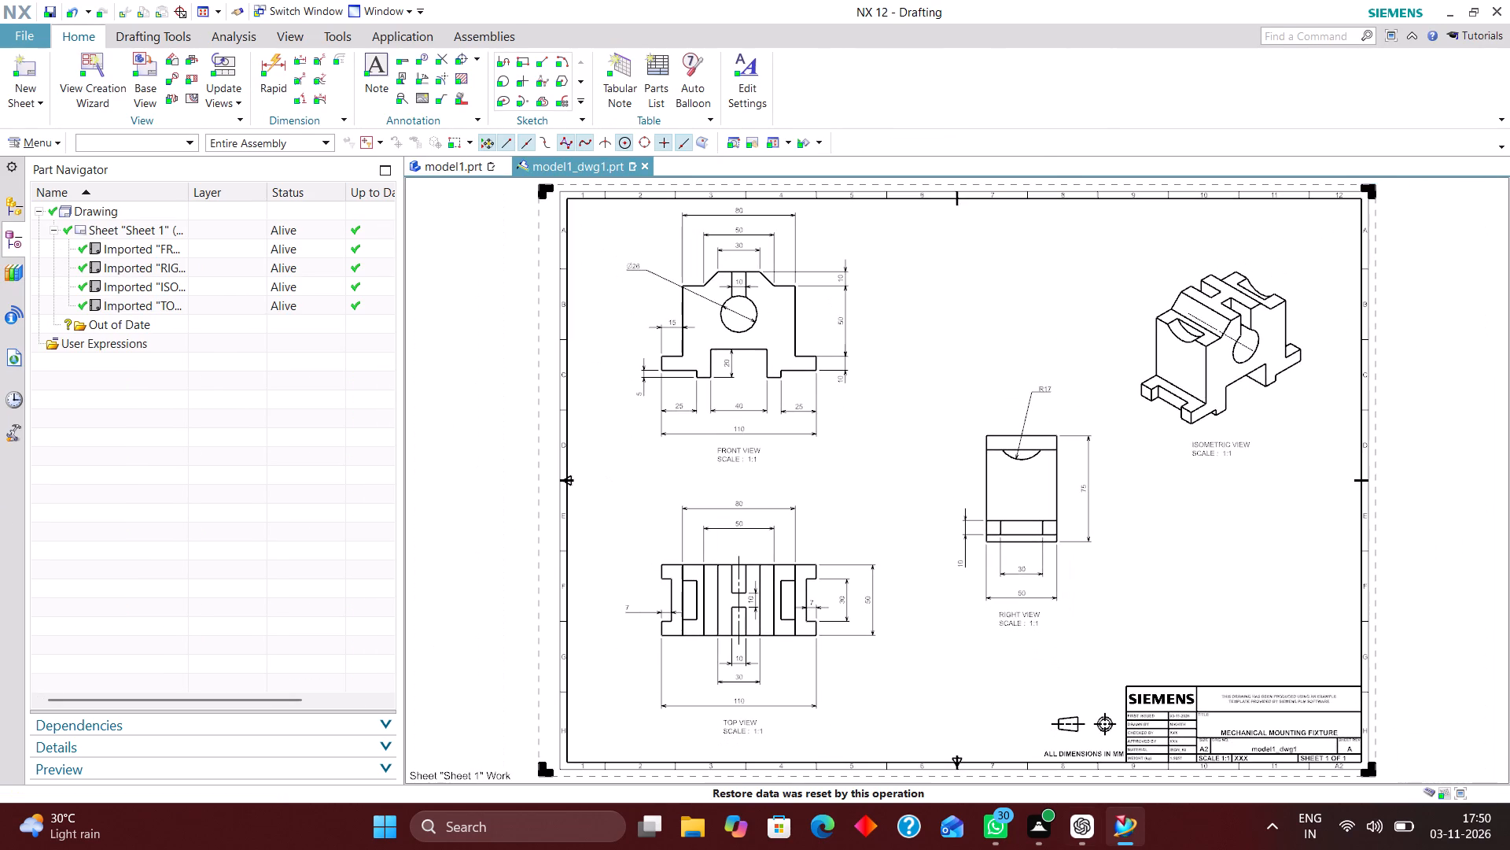